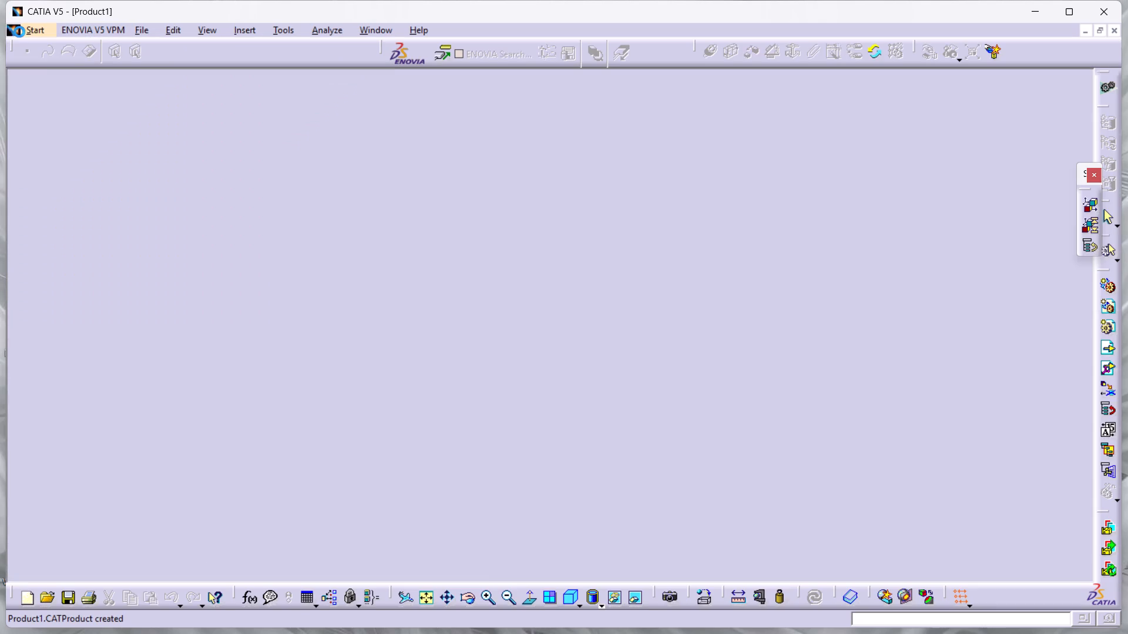
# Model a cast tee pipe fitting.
# Switch to the Part Design workbench, adding a new part to Product1.
pyautogui.click(38, 26)
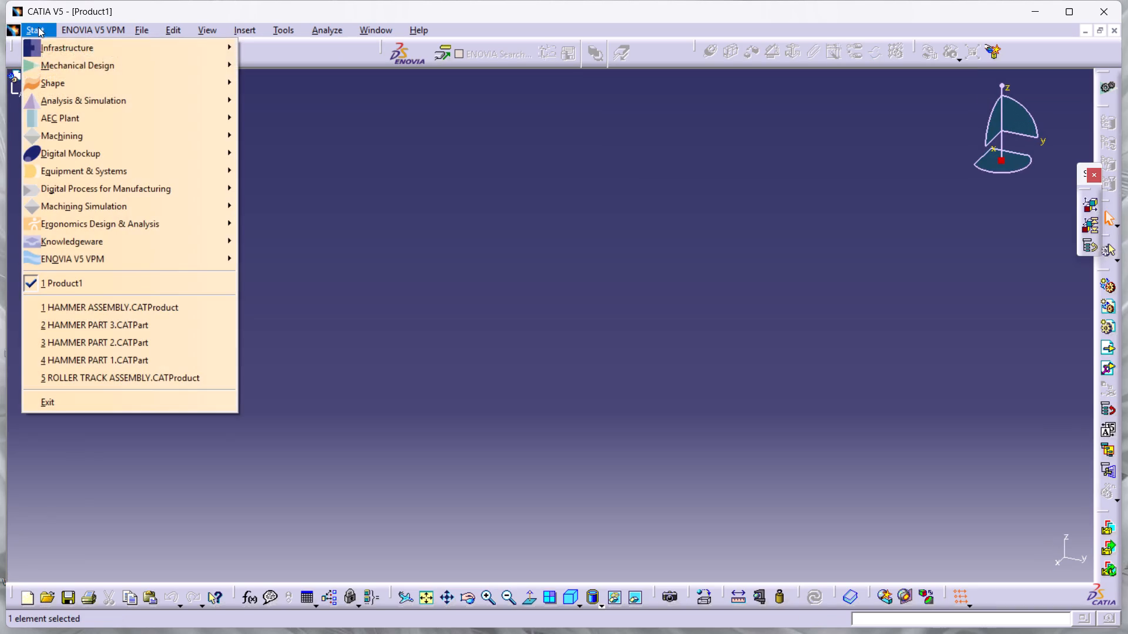
pyautogui.doubleClick(60, 63)
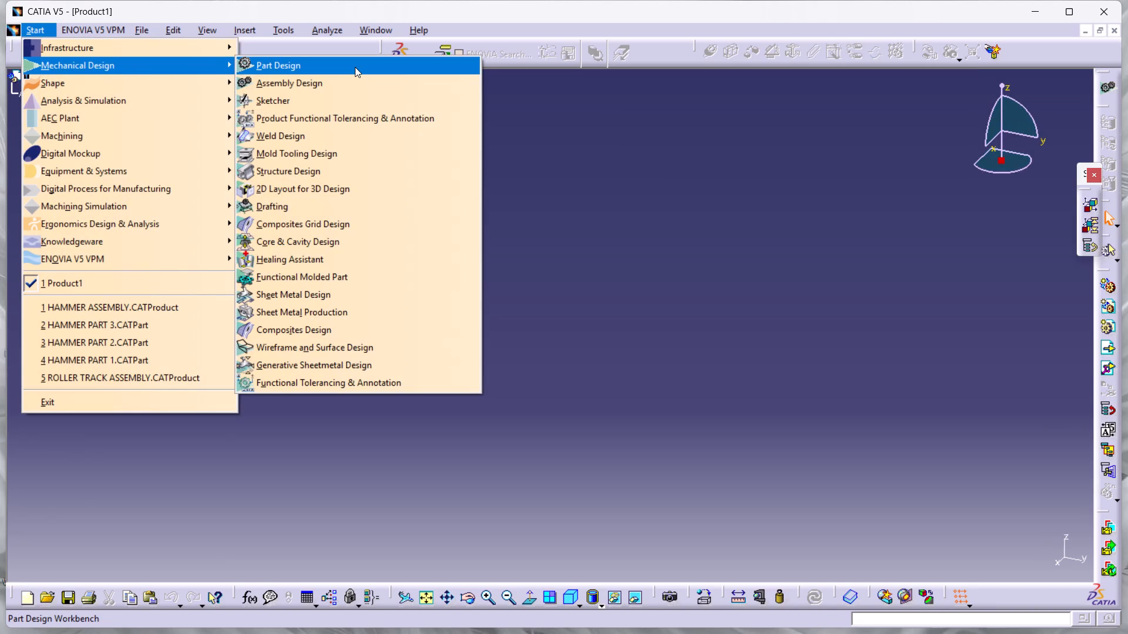
pyautogui.click(355, 66)
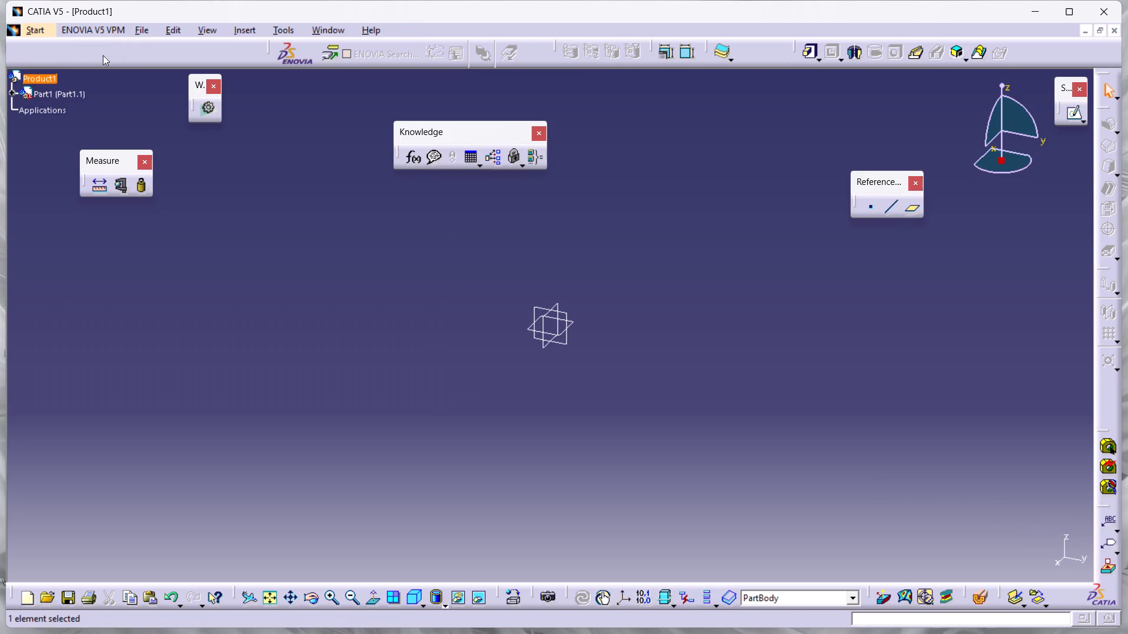
pyautogui.click(140, 30)
pyautogui.click(569, 382)
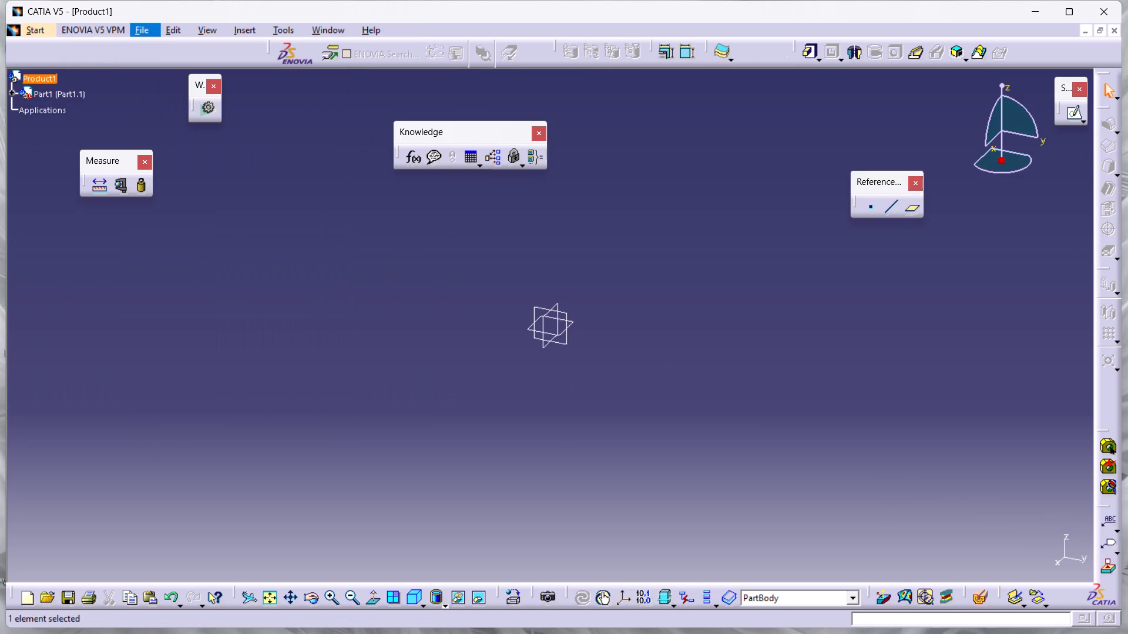
# Open a sketch on the yz plane and draw a vertical axis about 230 mm long and a horizontal axis about 382 mm long through the origin.
pyautogui.click(568, 319)
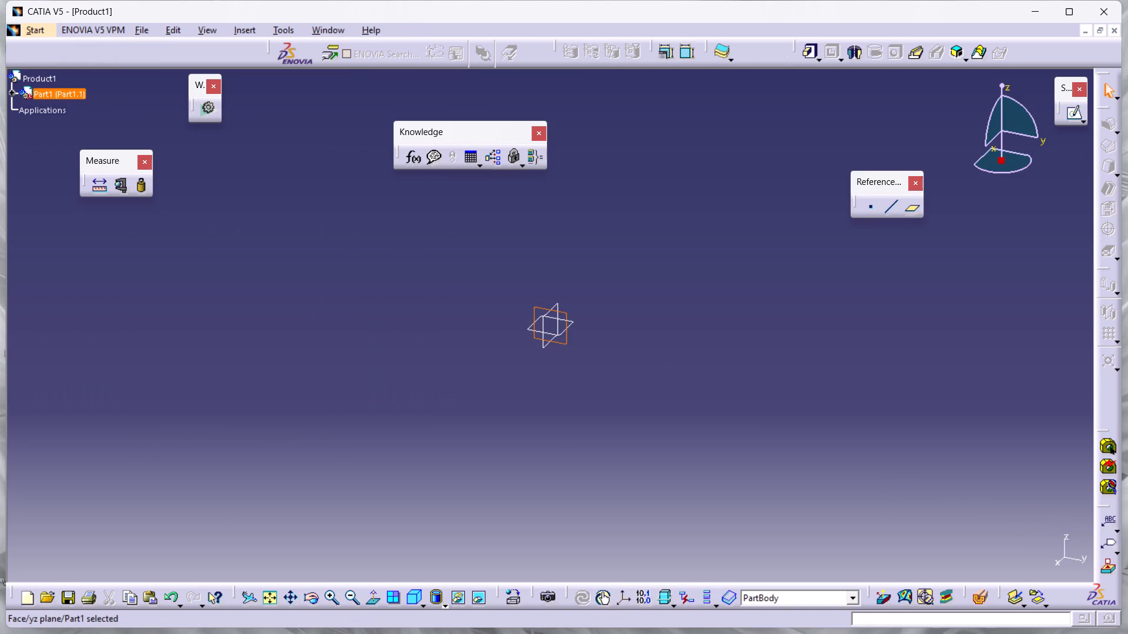
pyautogui.click(1072, 112)
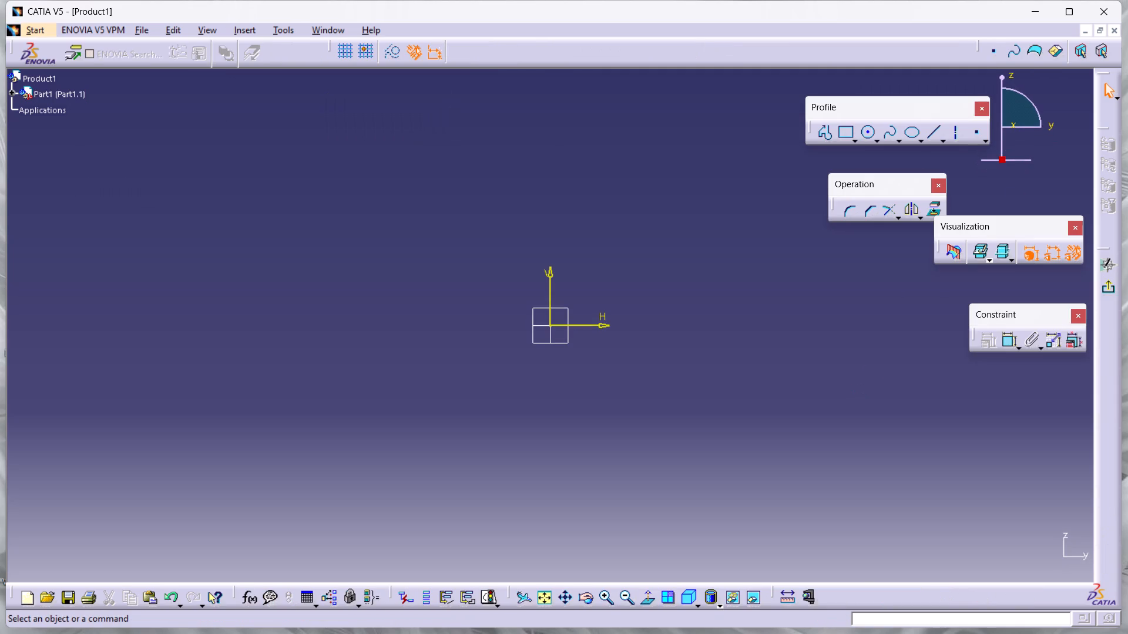
pyautogui.click(955, 132)
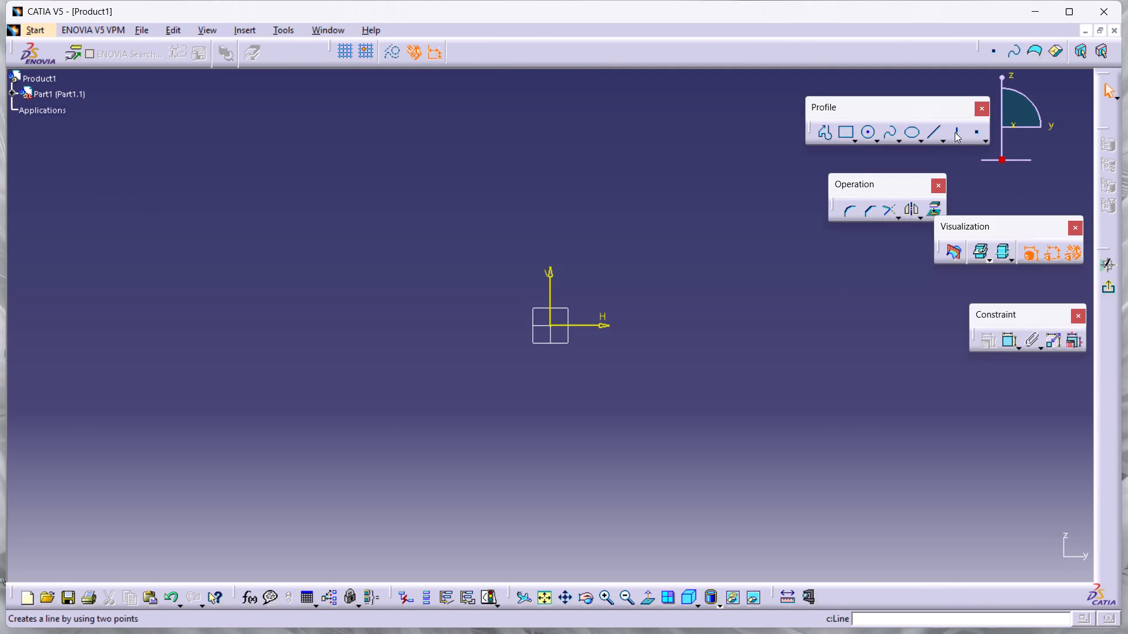
pyautogui.click(552, 89)
pyautogui.click(555, 581)
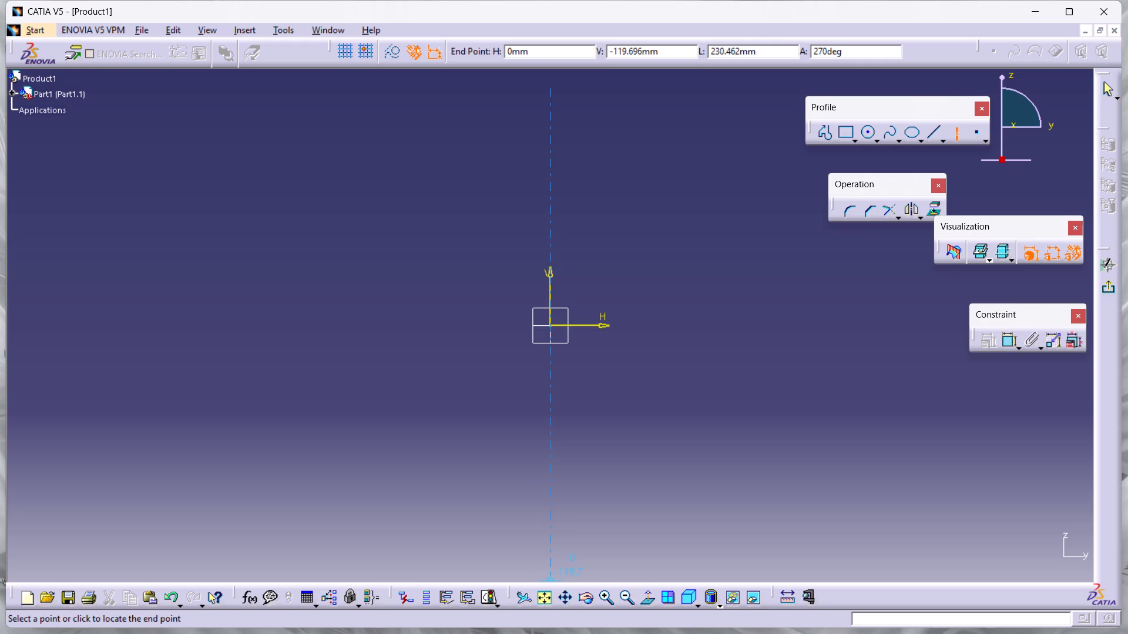
pyautogui.click(954, 128)
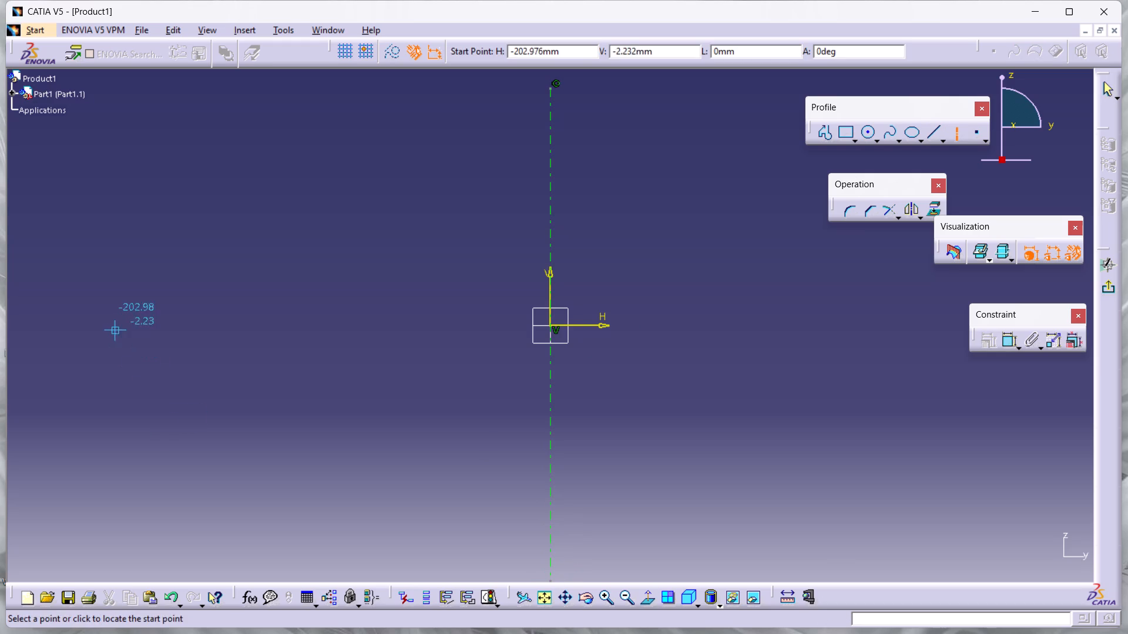
pyautogui.click(117, 327)
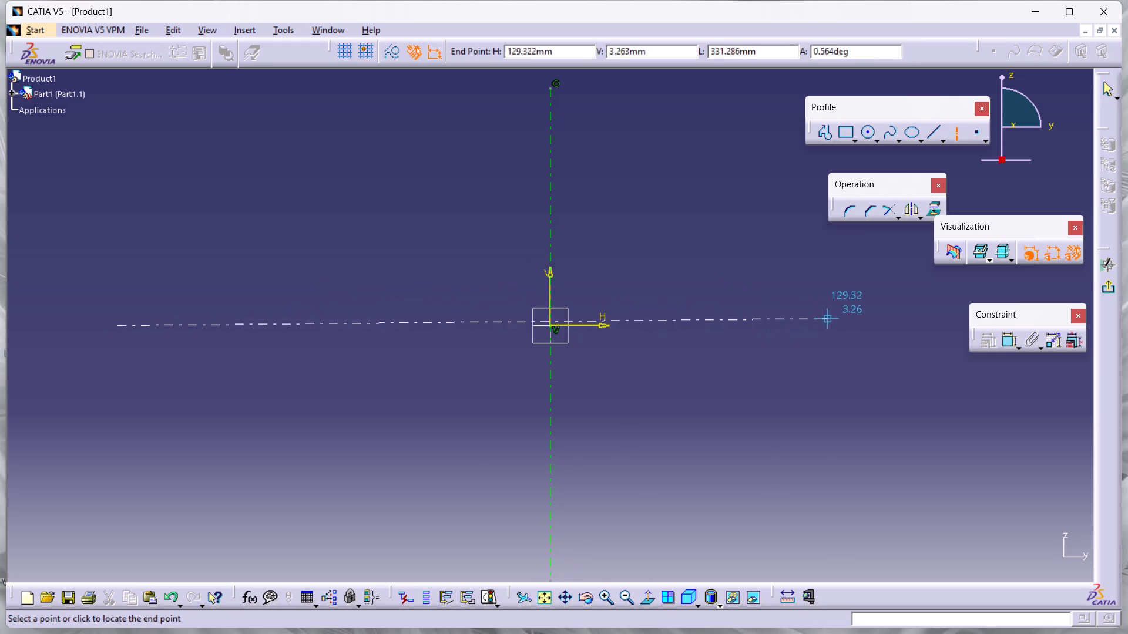
pyautogui.click(938, 326)
pyautogui.click(931, 495)
pyautogui.moveTo(500, 358); pyautogui.dragTo(519, 382, button='middle')
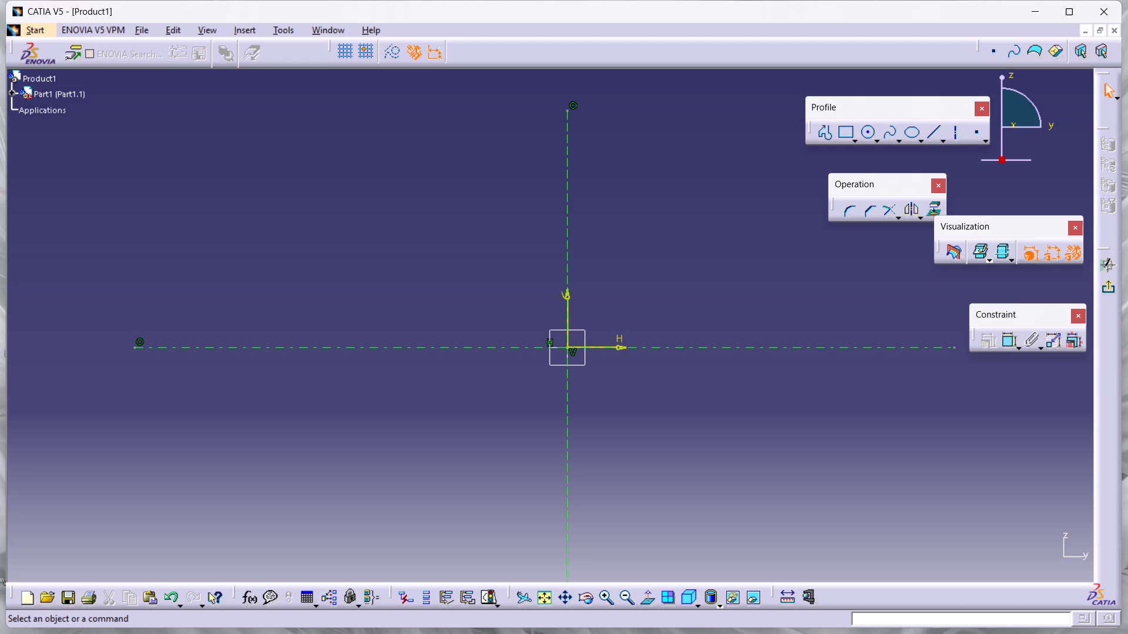
# Sketch a centered rectangle about 122 mm wide and 99 mm high with its center at the origin.
pyautogui.click(857, 141)
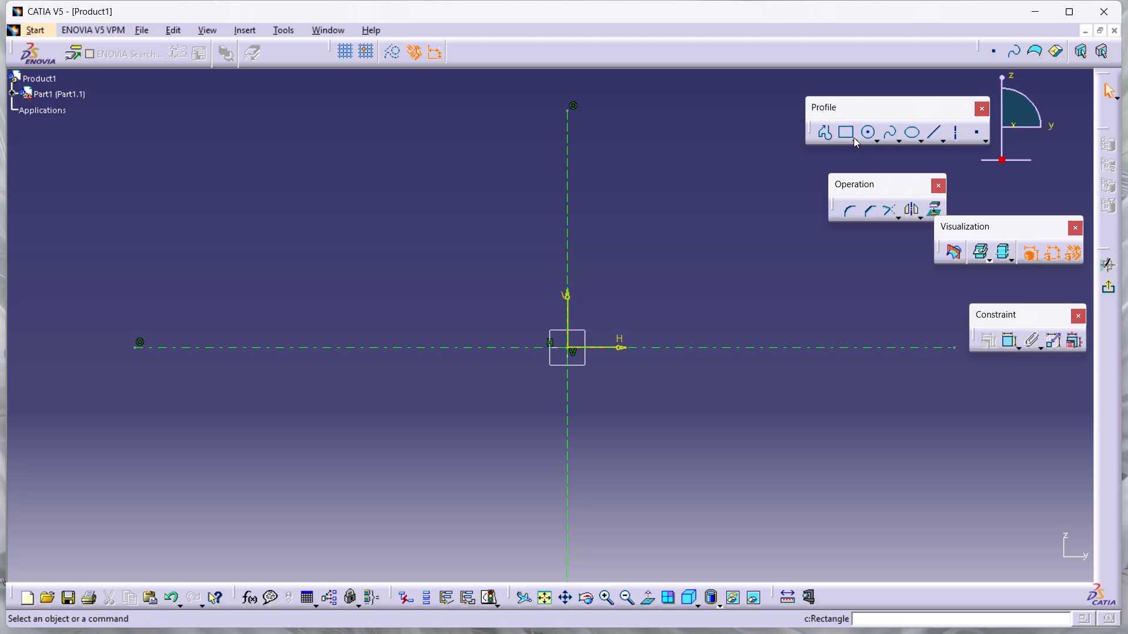
pyautogui.click(854, 137)
pyautogui.click(854, 137)
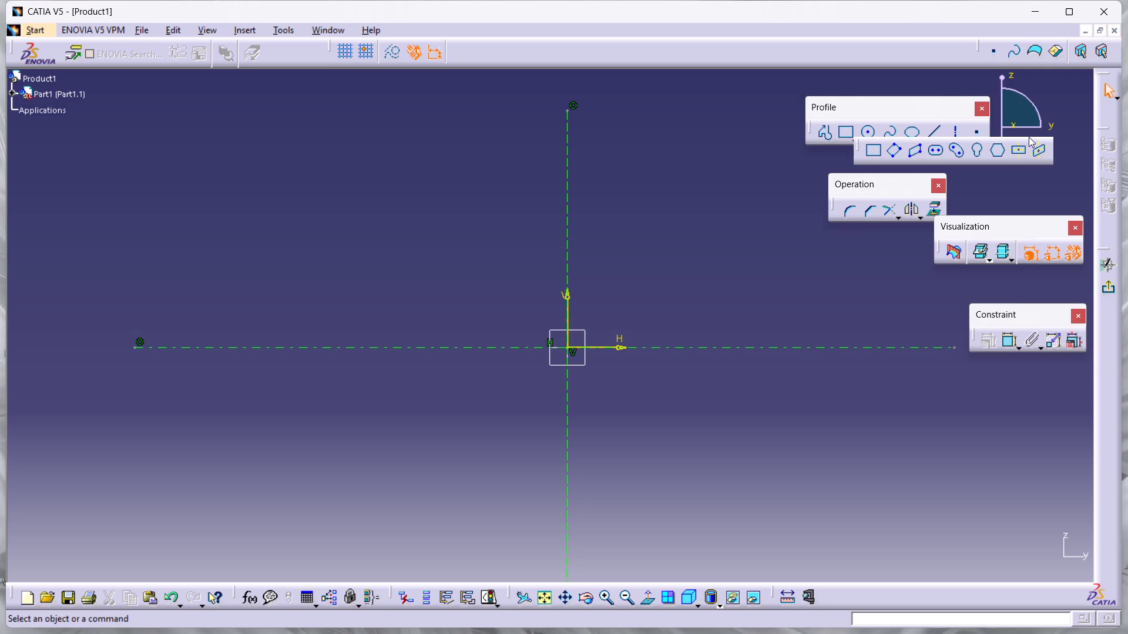
pyautogui.click(1015, 149)
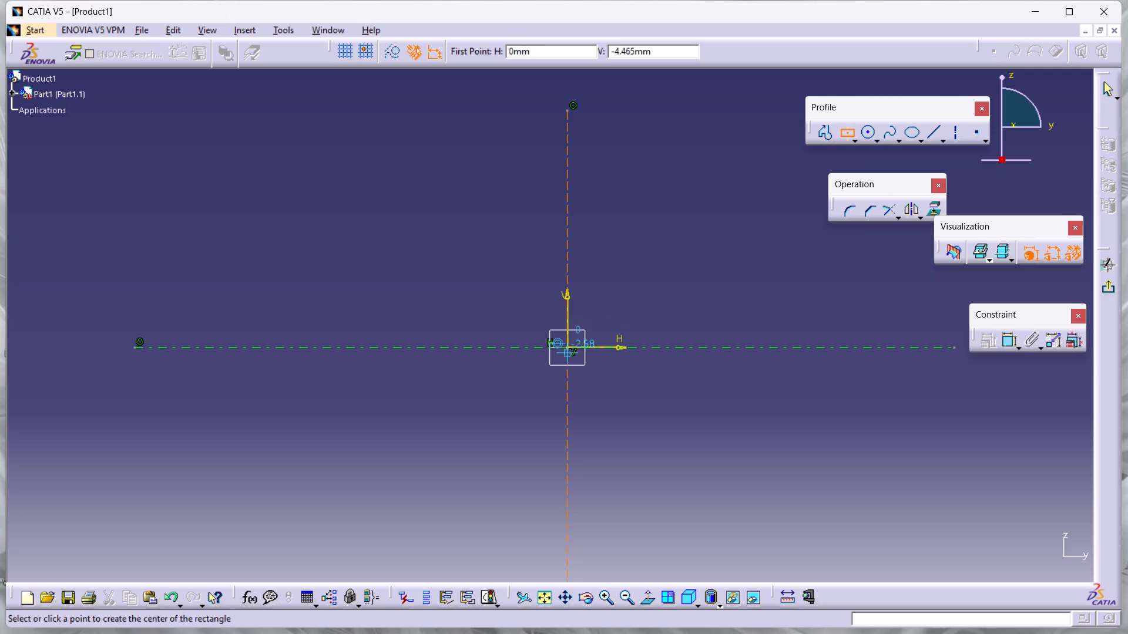
pyautogui.click(569, 345)
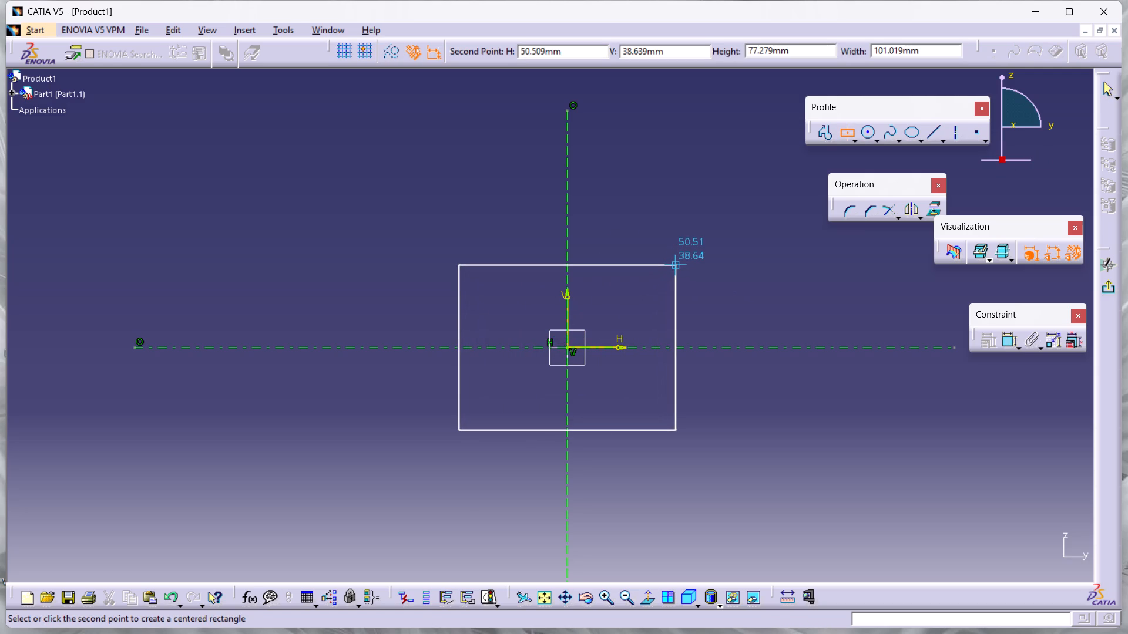
pyautogui.click(697, 242)
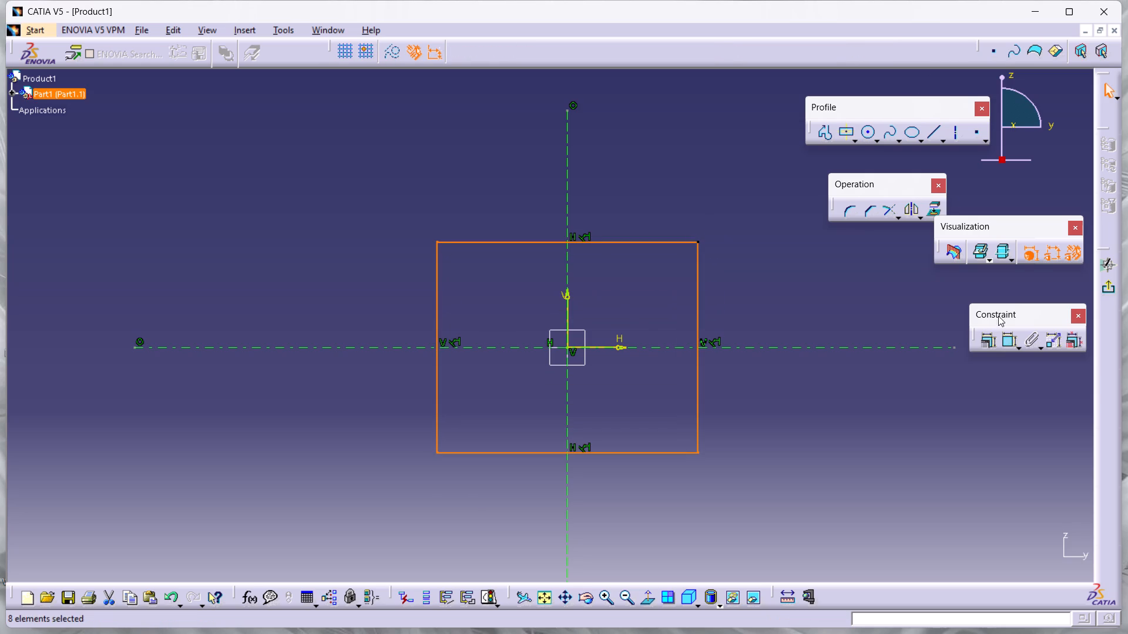
# Dimension the rectangle's height on a vertical side and its width on the upper edge.
pyautogui.doubleClick(1006, 335)
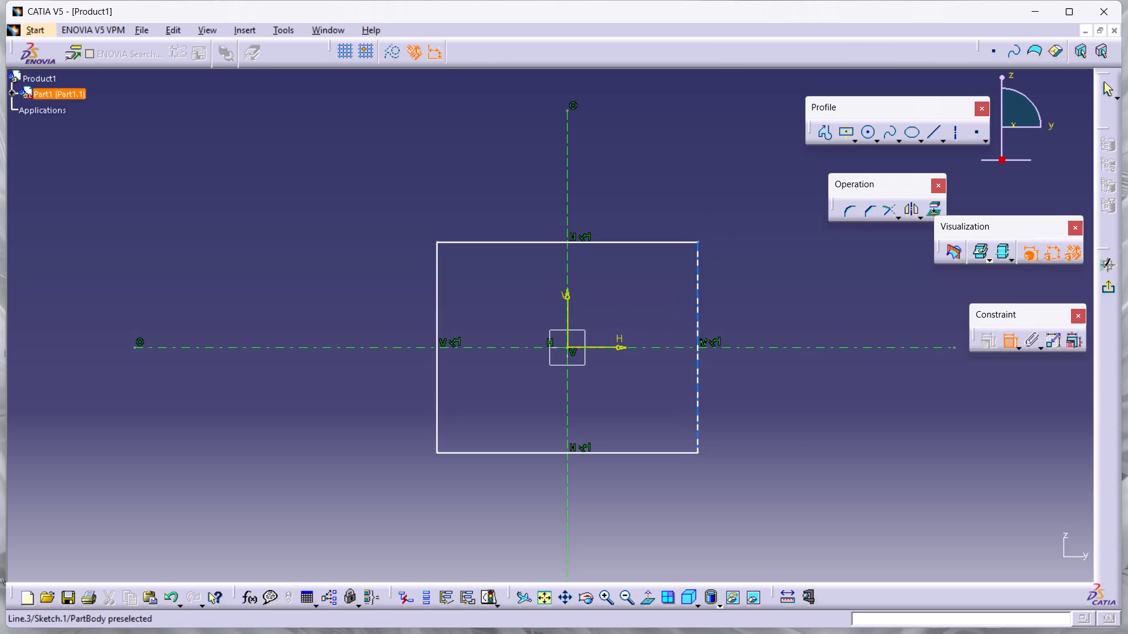
pyautogui.click(697, 302)
pyautogui.click(795, 289)
pyautogui.click(593, 239)
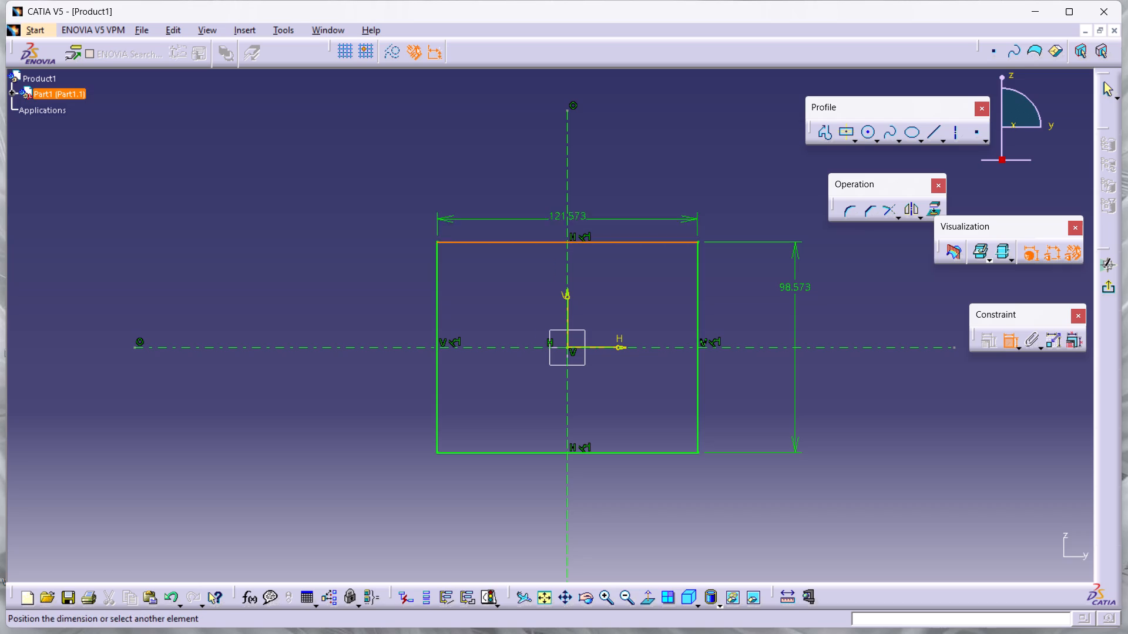
pyautogui.click(592, 180)
# Set both the height and the width of the rectangle to 180 mm.
pyautogui.doubleClick(793, 285)
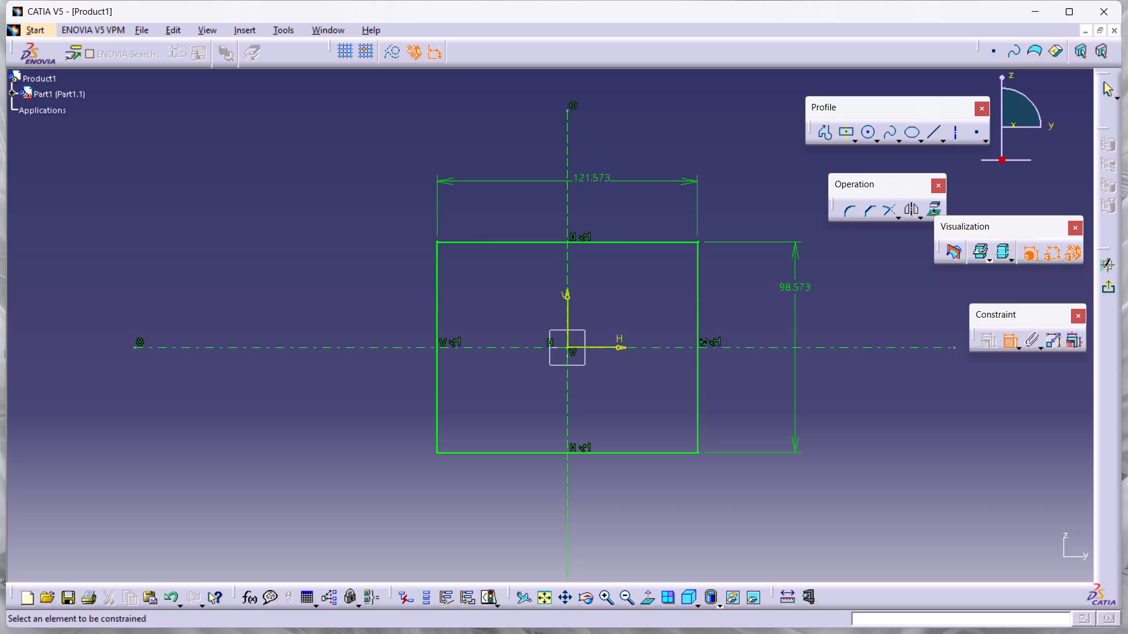
pyautogui.write('180')
pyautogui.press('Return')
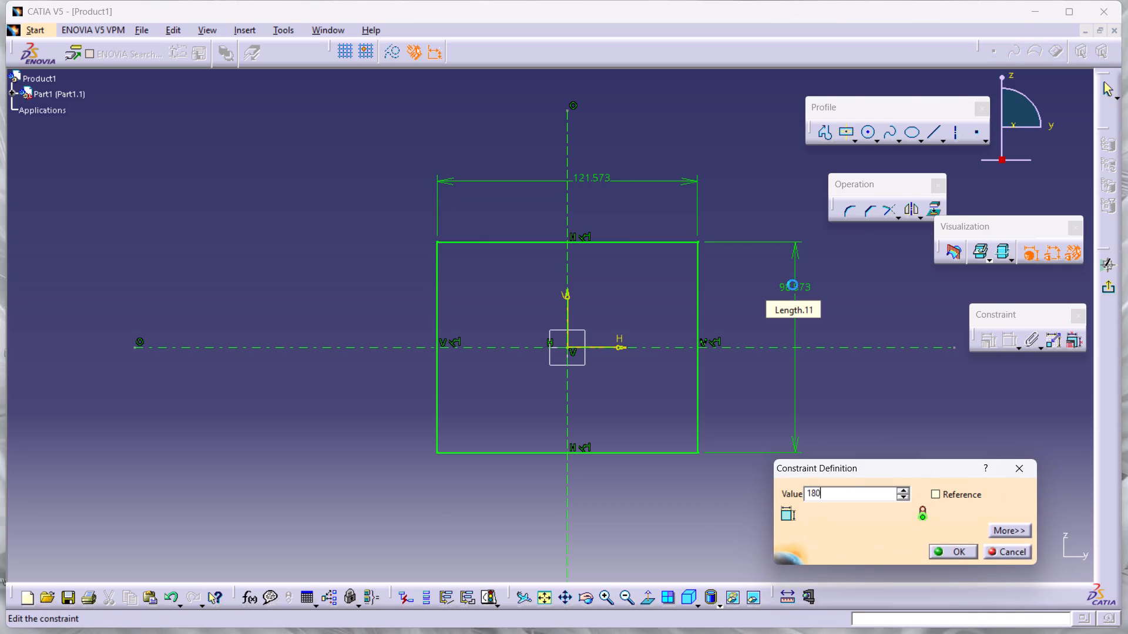
pyautogui.doubleClick(590, 89)
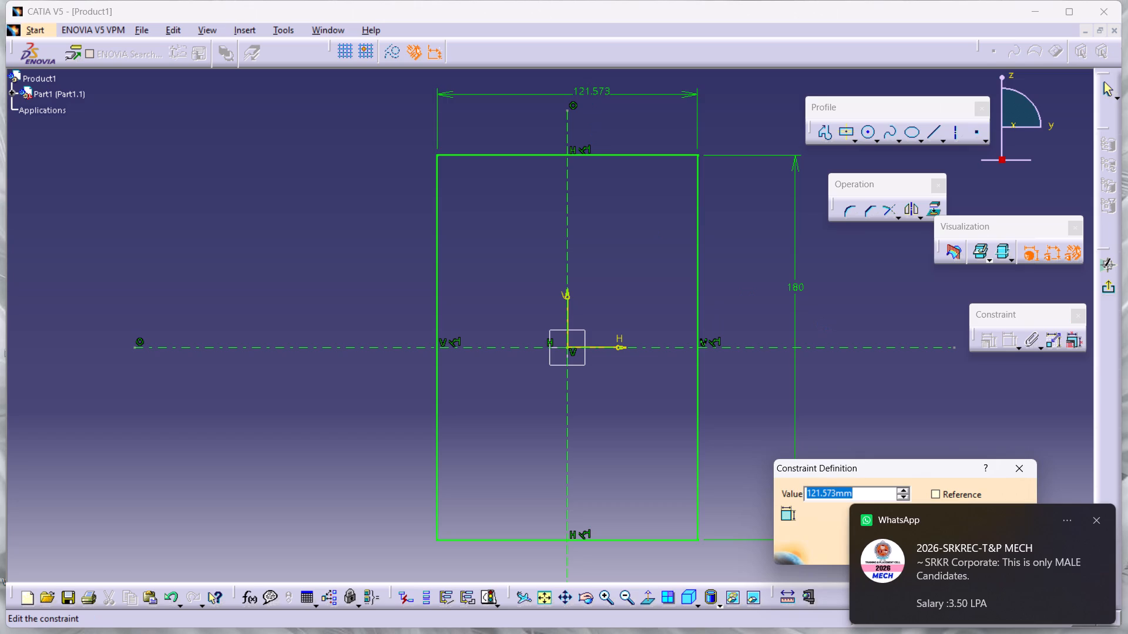
pyautogui.write('180')
pyautogui.press('Return')
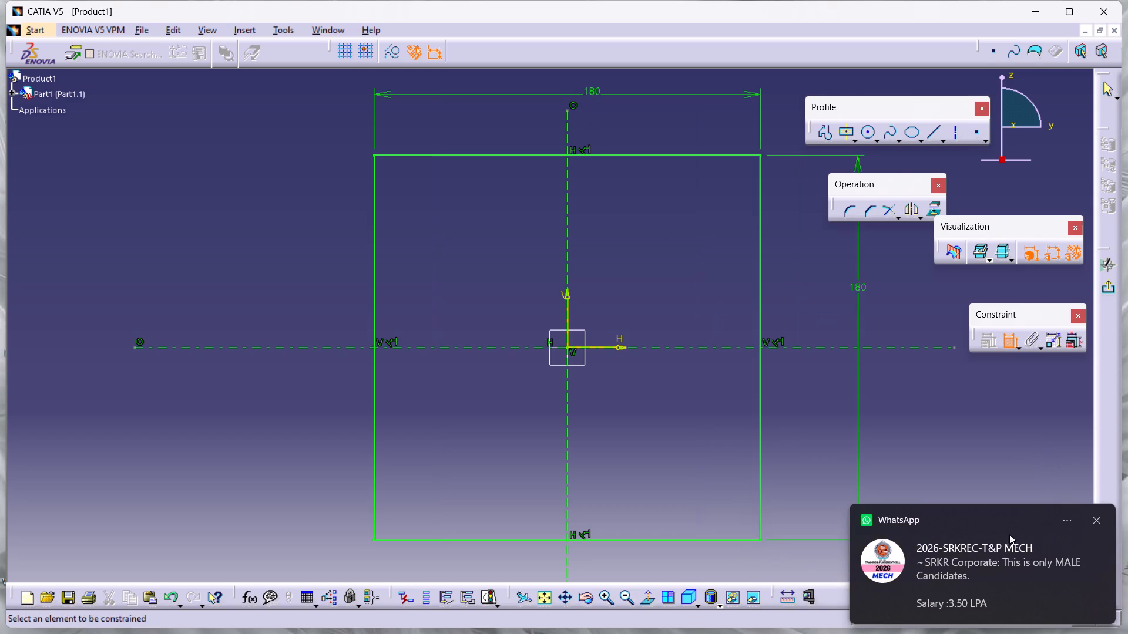
pyautogui.click(1095, 522)
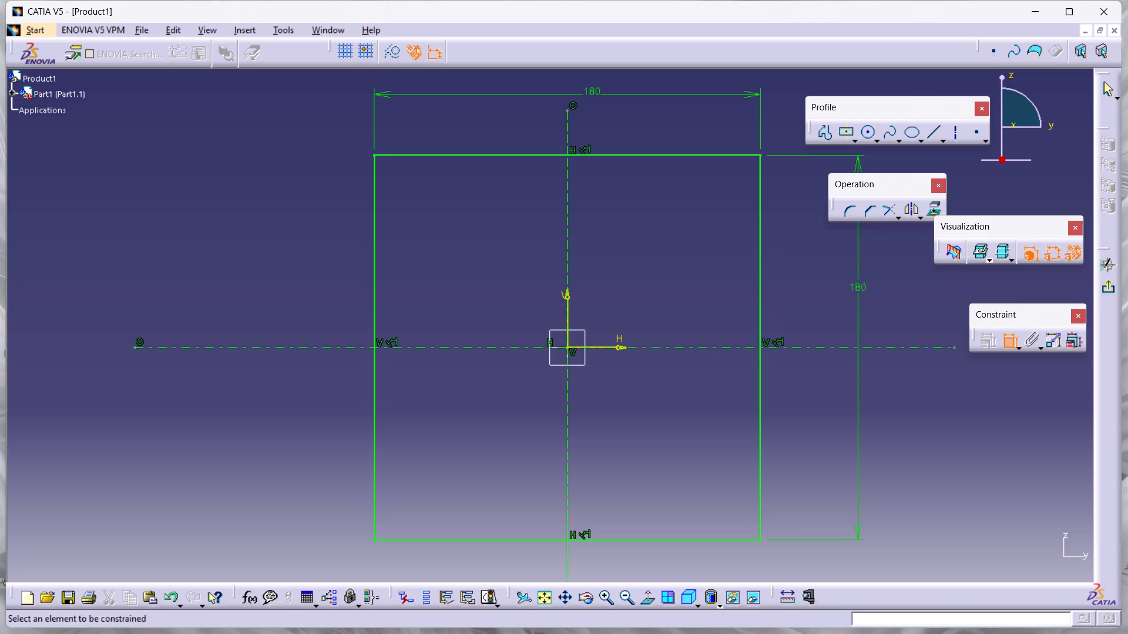
# Exit the sketch and extrude the square profile with a Pad of 30 mm length.
pyautogui.click(1105, 289)
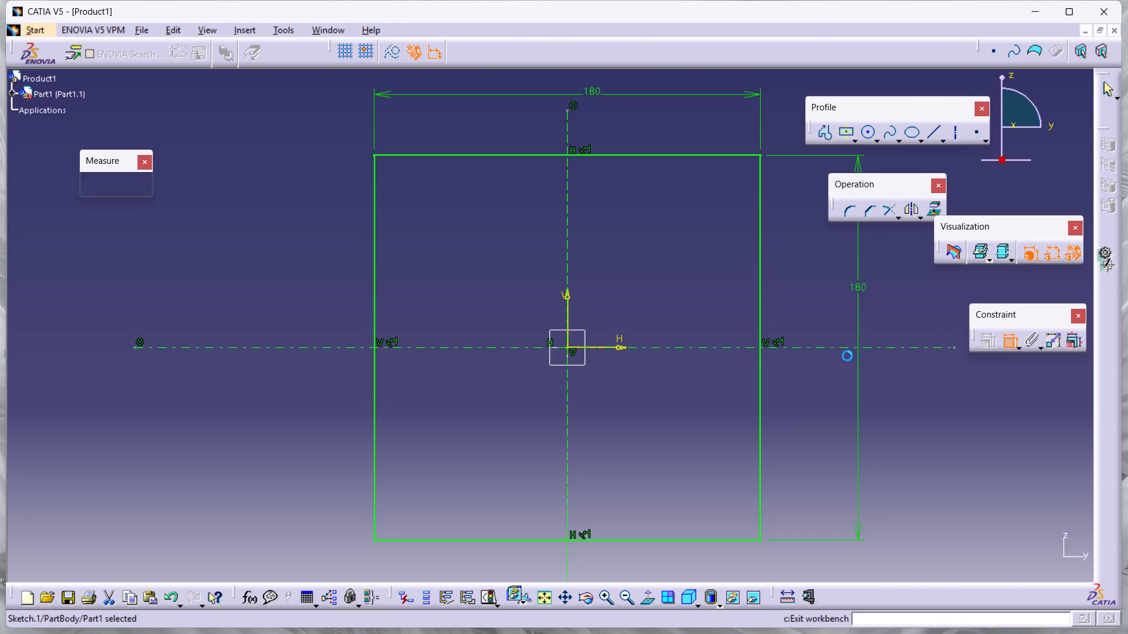
pyautogui.moveTo(616, 239); pyautogui.dragTo(609, 311, button='middle')
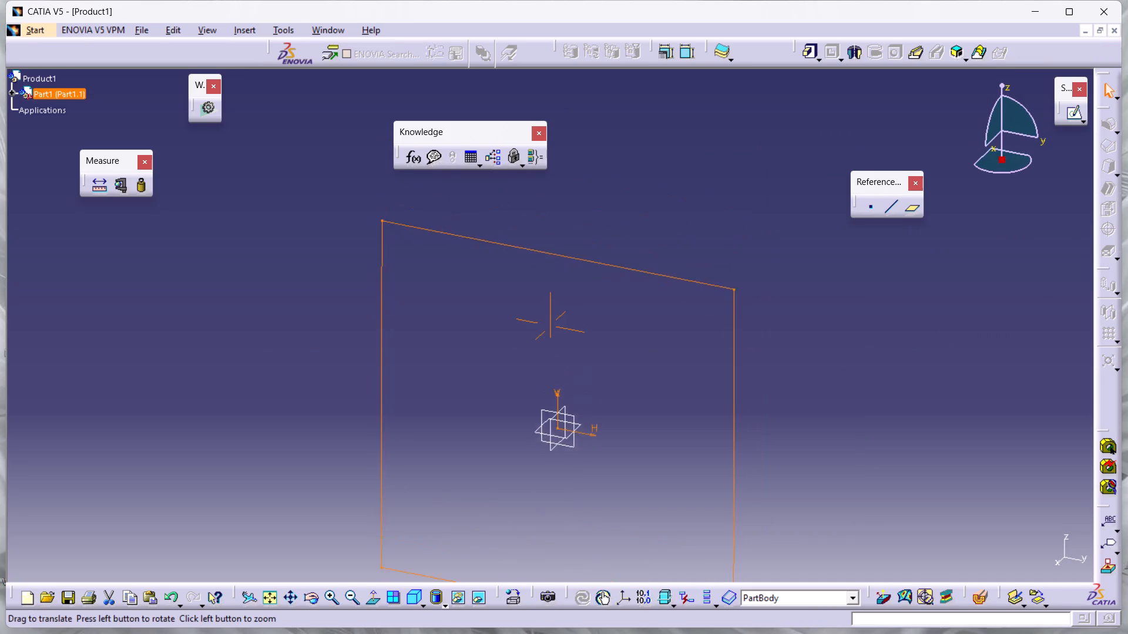
pyautogui.moveTo(609, 311); pyautogui.dragTo(615, 269, button='middle')
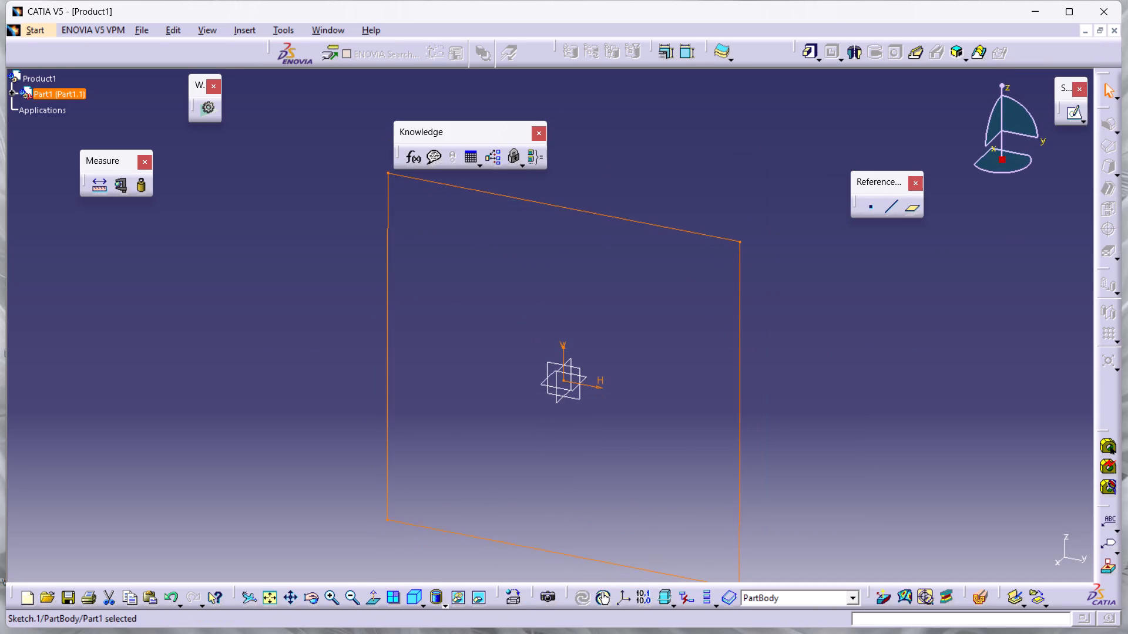
pyautogui.click(810, 46)
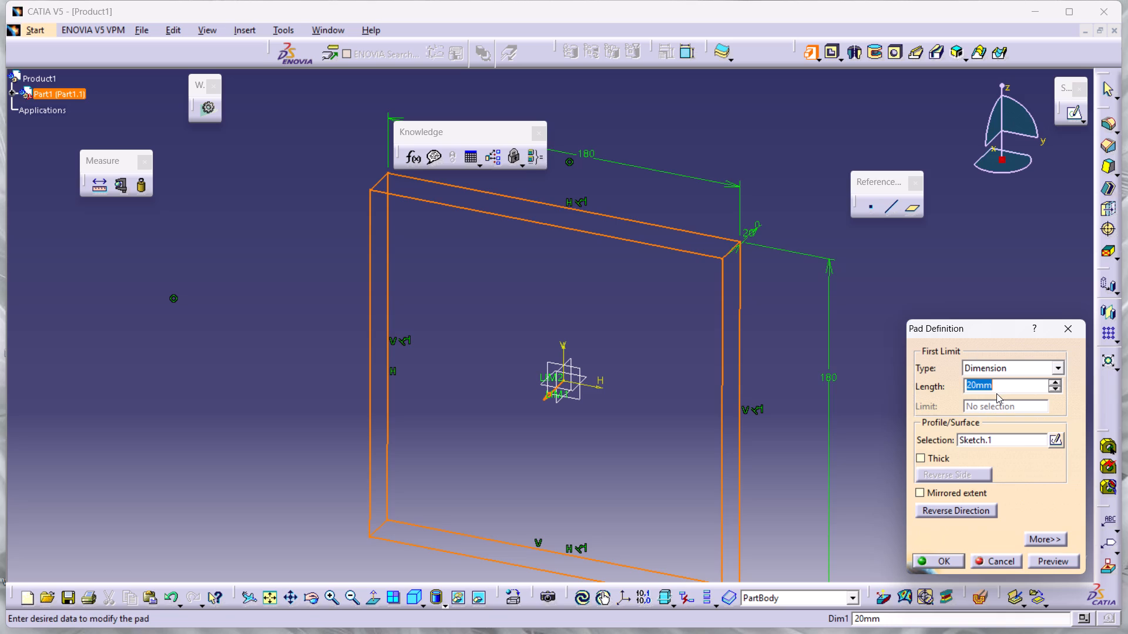
pyautogui.write('30')
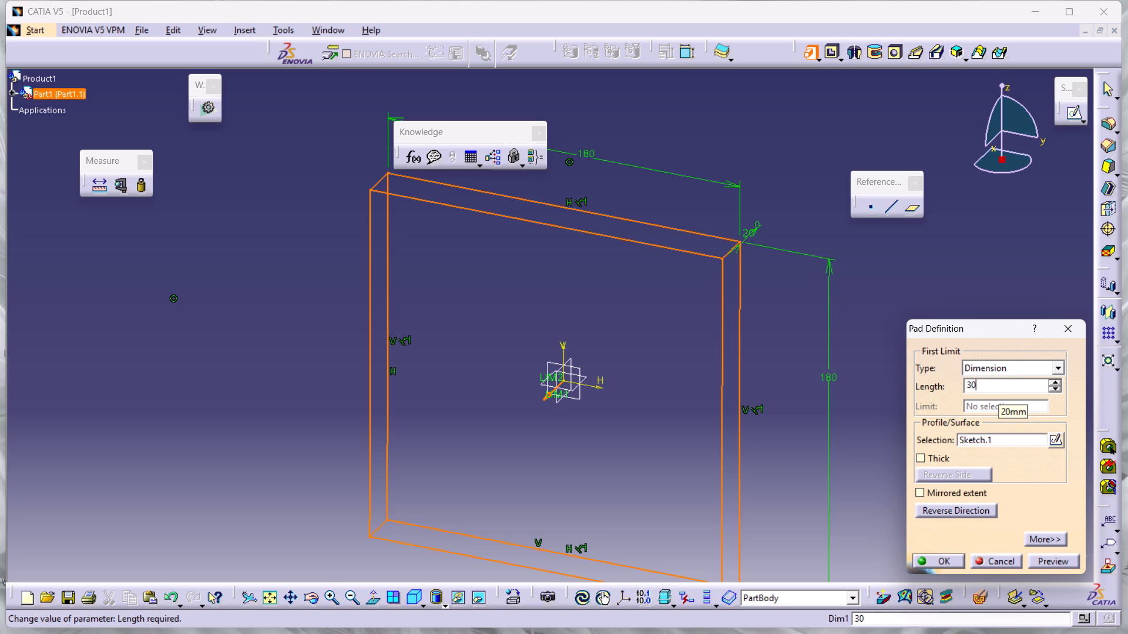
pyautogui.click(1081, 561)
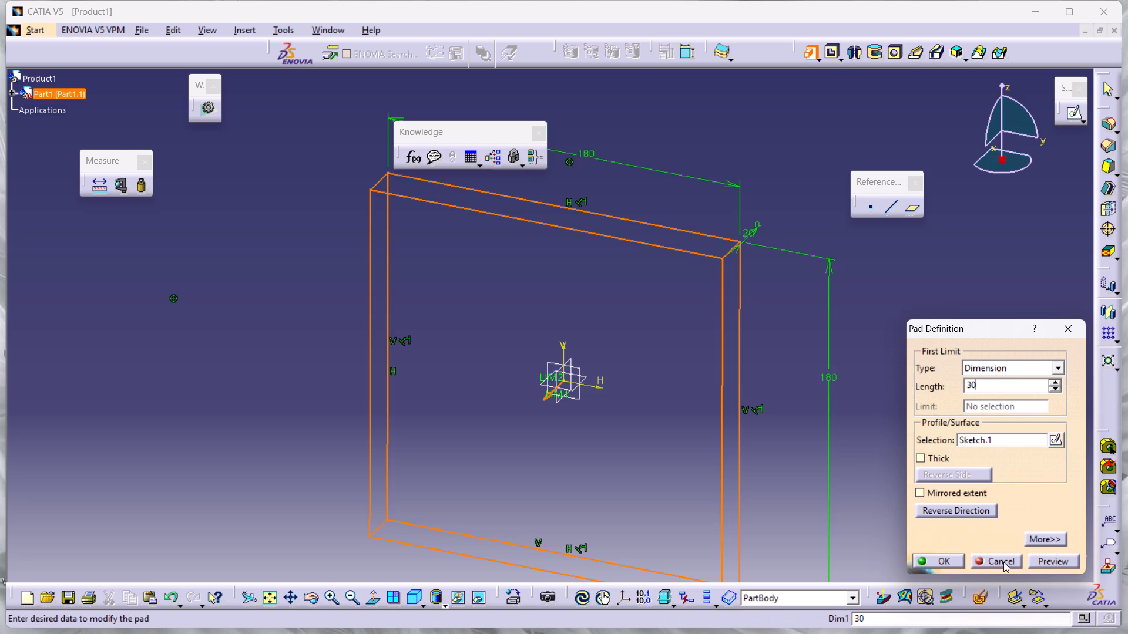
pyautogui.click(1051, 555)
pyautogui.click(956, 562)
pyautogui.click(884, 521)
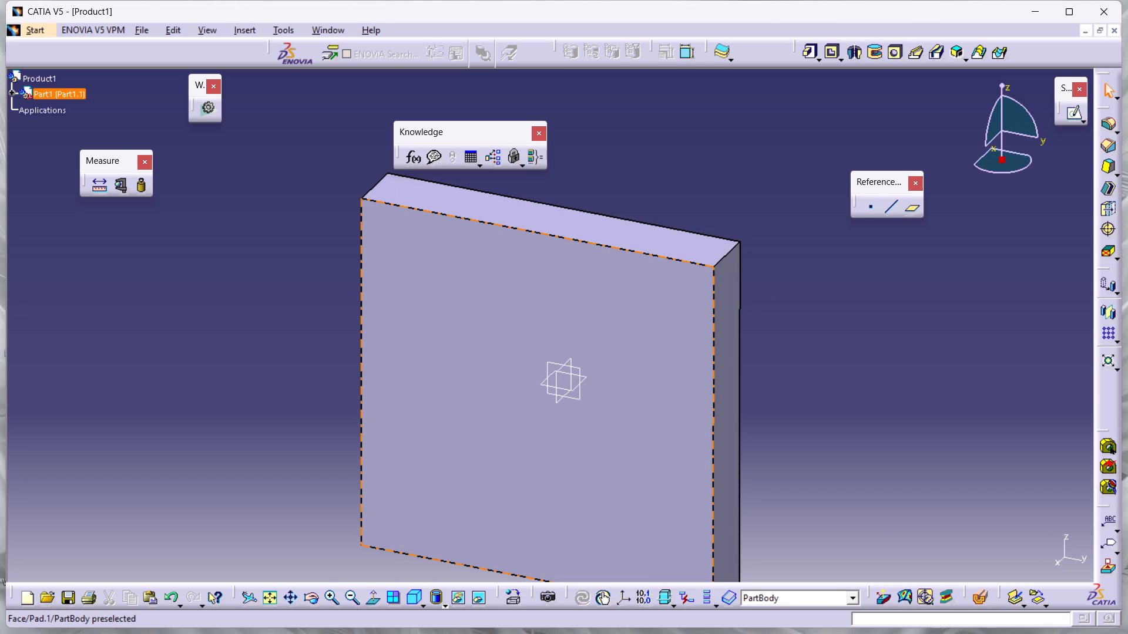
# Start a 5-degree Draft on the plate and select its four narrow side faces as the faces to draft.
pyautogui.keyDown('ctrl'); pyautogui.moveTo(707, 365); pyautogui.dragTo(831, 366, button='middle'); pyautogui.keyUp('ctrl')
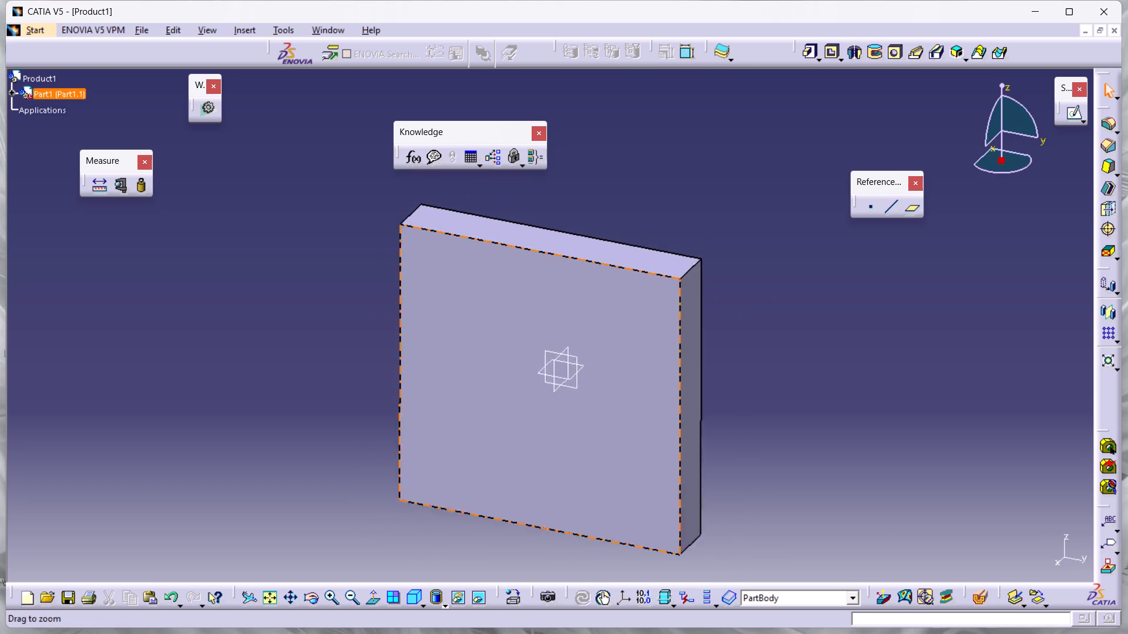
pyautogui.keyDown('ctrl'); pyautogui.moveTo(831, 366); pyautogui.dragTo(830, 365, button='middle'); pyautogui.keyUp('ctrl')
pyautogui.keyDown('ctrl'); pyautogui.middleClick(828, 363); pyautogui.keyUp('ctrl')
pyautogui.moveTo(824, 363); pyautogui.dragTo(825, 388, button='middle')
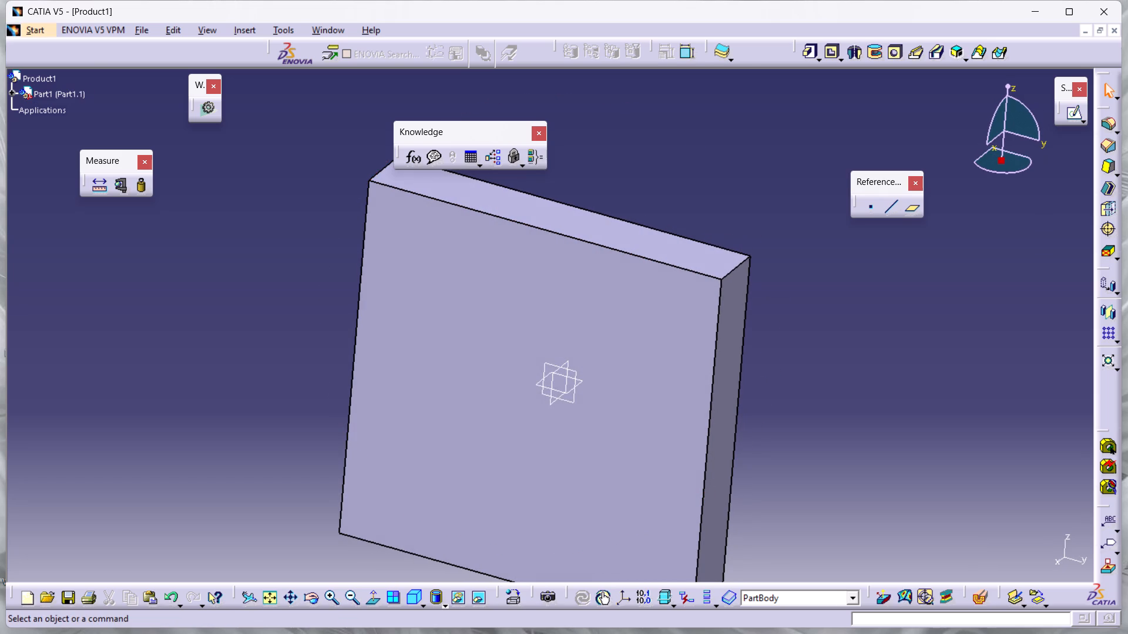
pyautogui.keyDown('ctrl'); pyautogui.moveTo(825, 377); pyautogui.dragTo(825, 419, button='middle'); pyautogui.keyUp('ctrl')
pyautogui.moveTo(729, 410); pyautogui.dragTo(730, 404, button='middle')
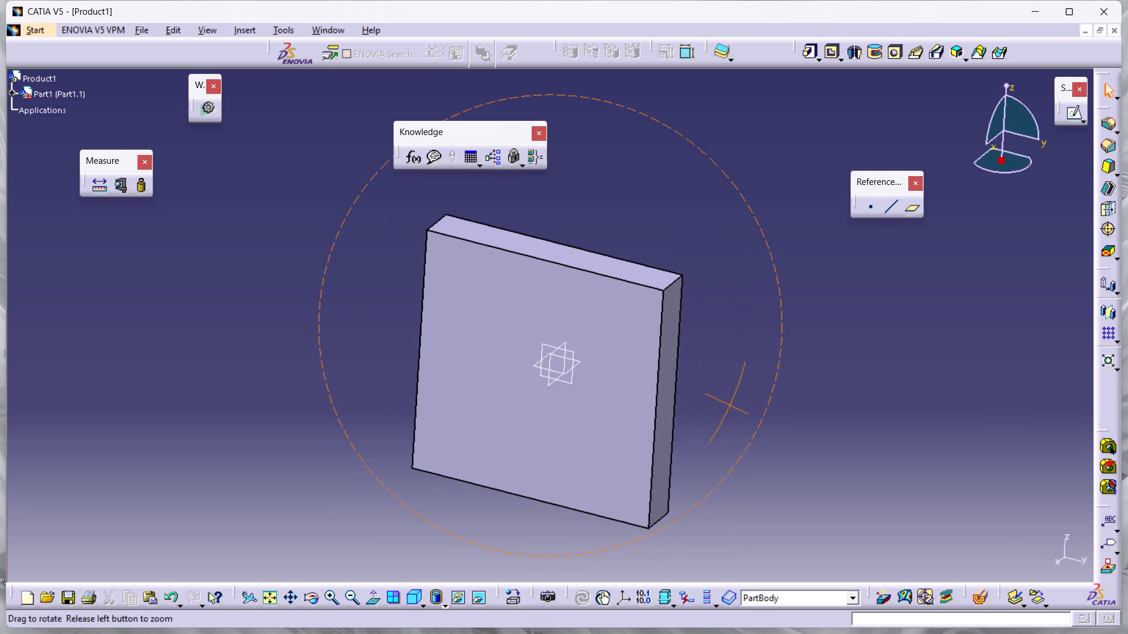
pyautogui.moveTo(730, 404); pyautogui.dragTo(670, 411, button='middle')
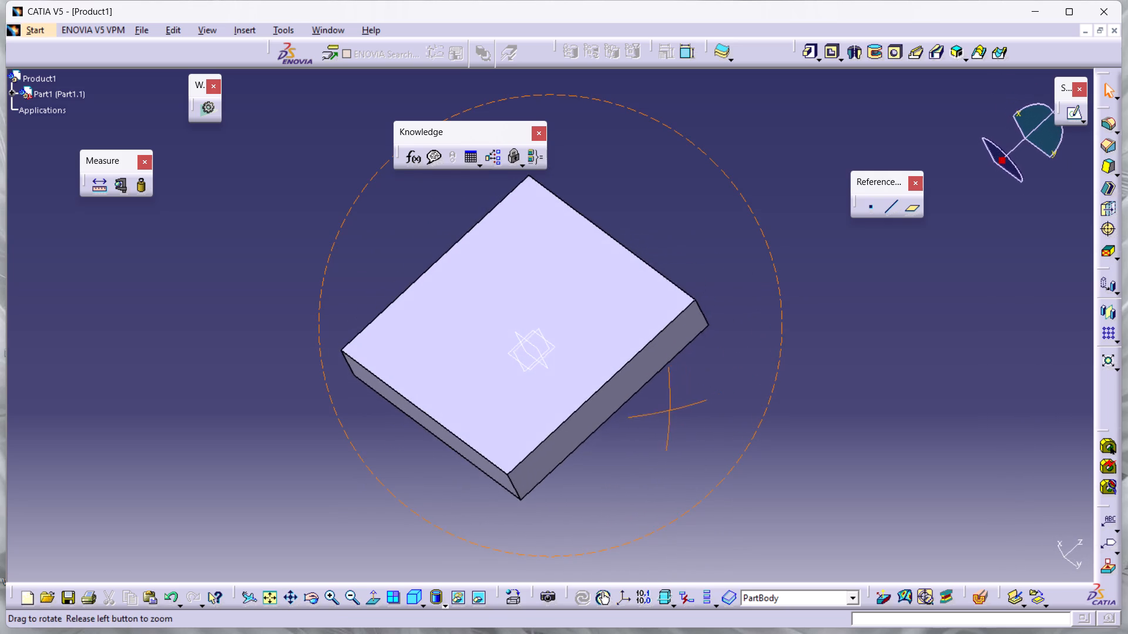
pyautogui.moveTo(670, 411); pyautogui.dragTo(590, 437, button='middle')
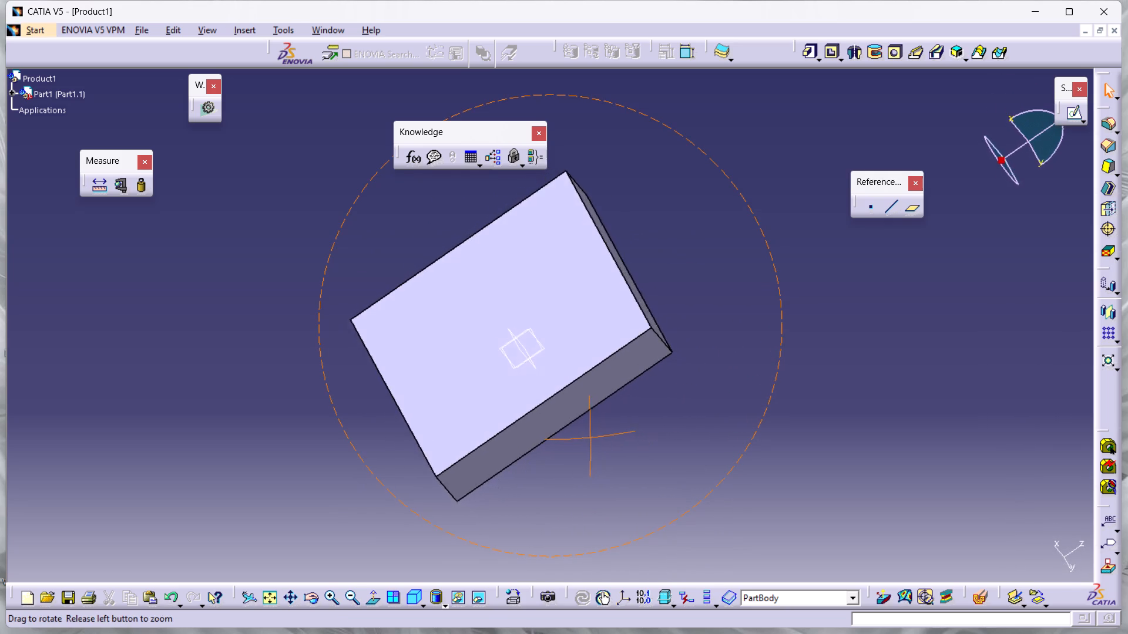
pyautogui.moveTo(590, 437); pyautogui.dragTo(556, 426, button='middle')
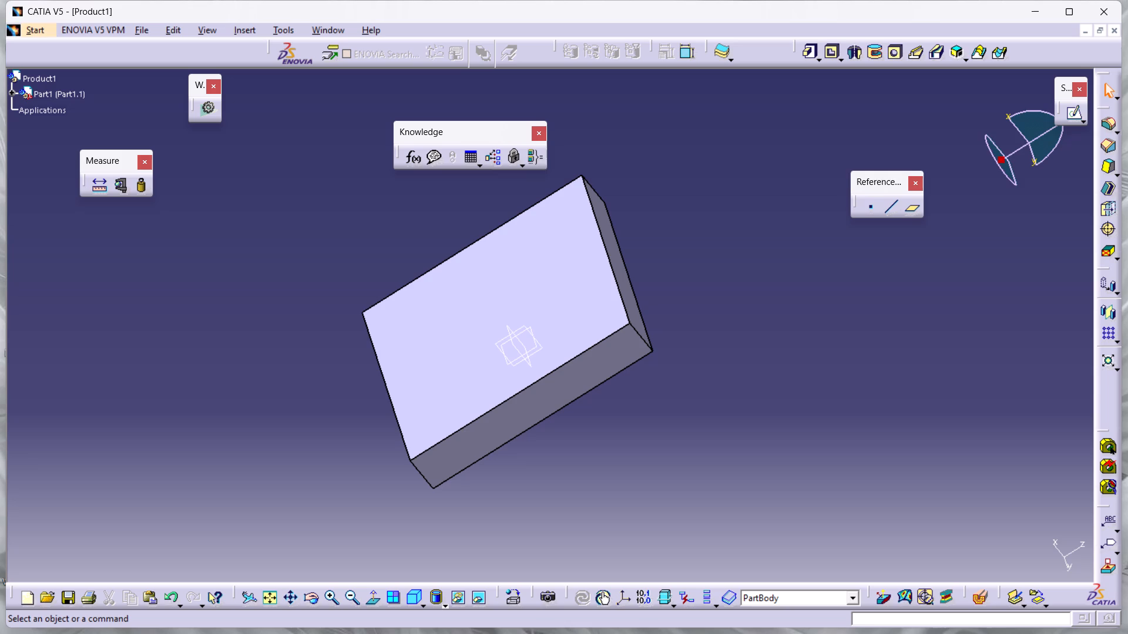
pyautogui.click(1107, 163)
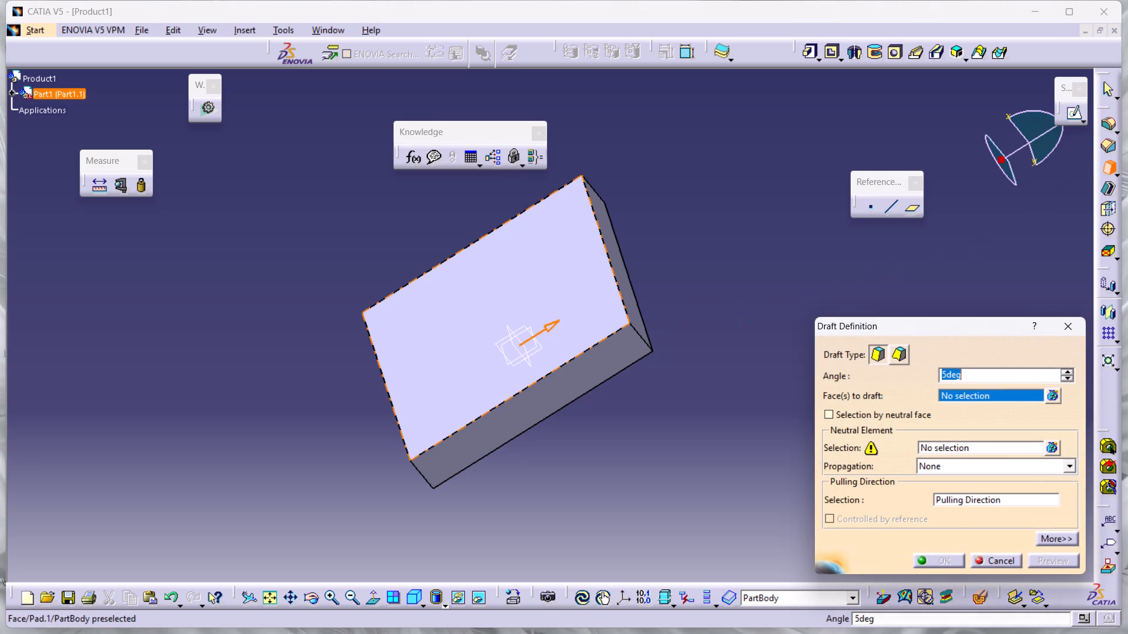
pyautogui.click(614, 356)
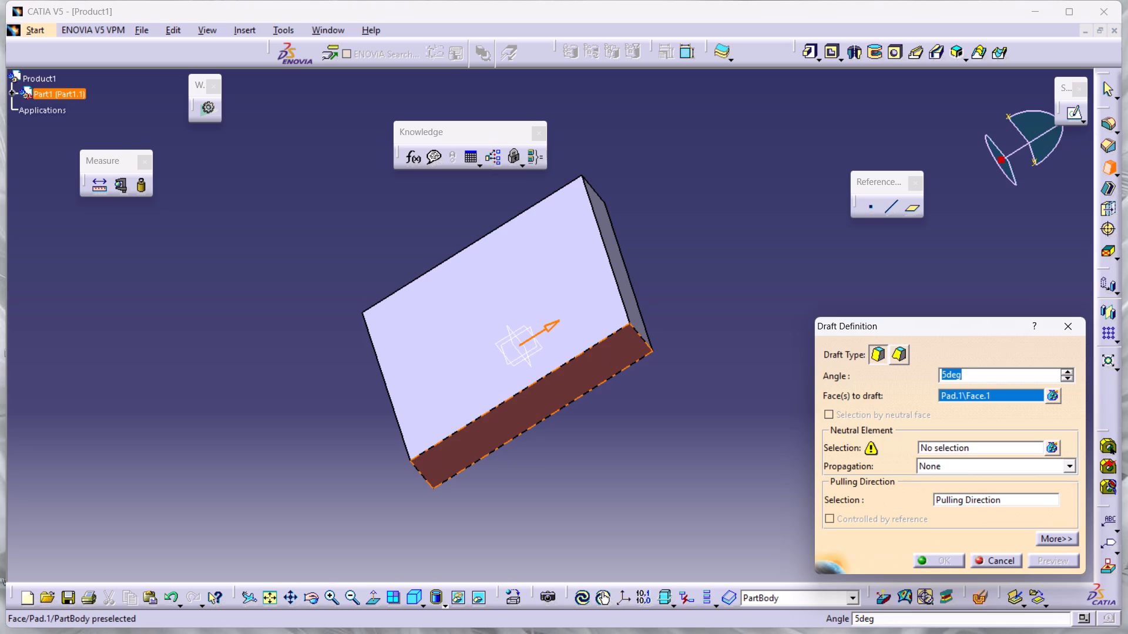
pyautogui.click(625, 285)
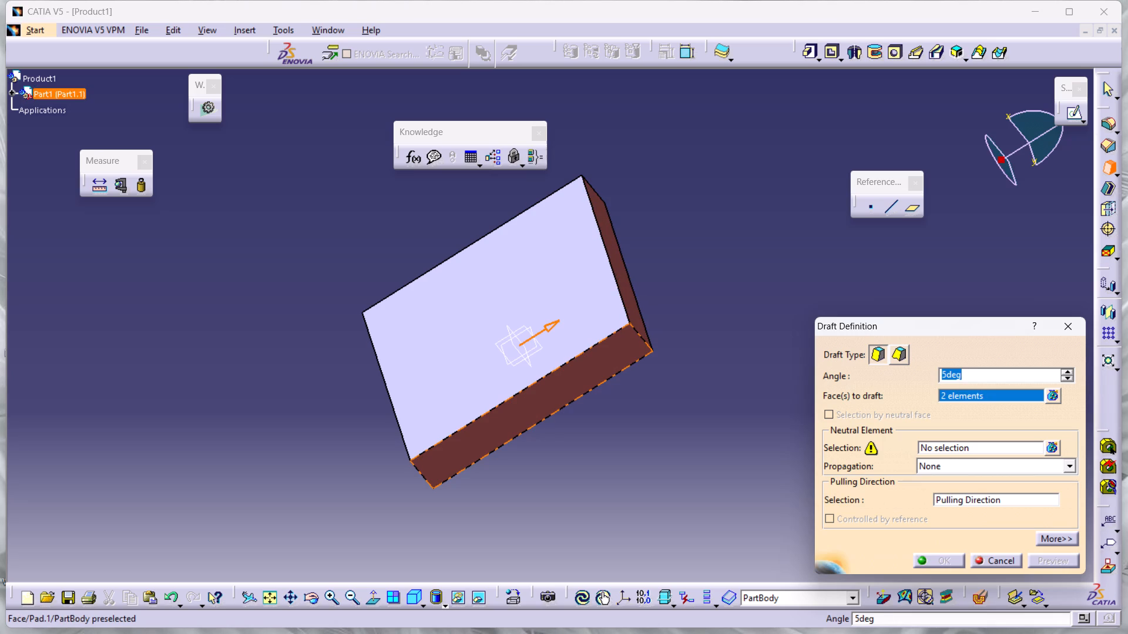
pyautogui.click(549, 397)
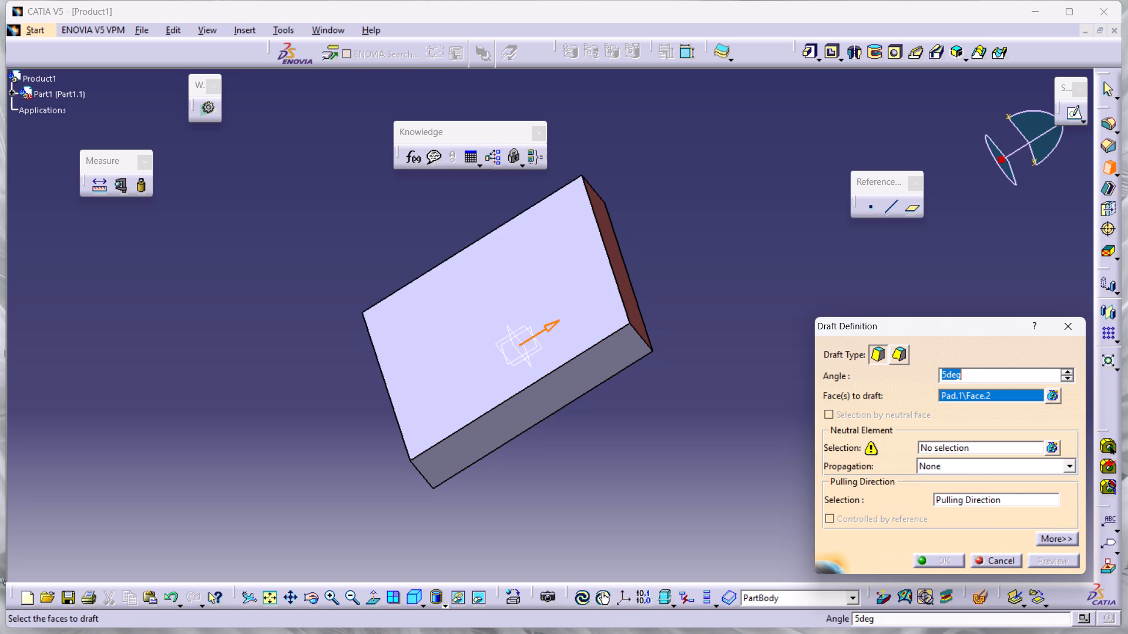
pyautogui.click(538, 411)
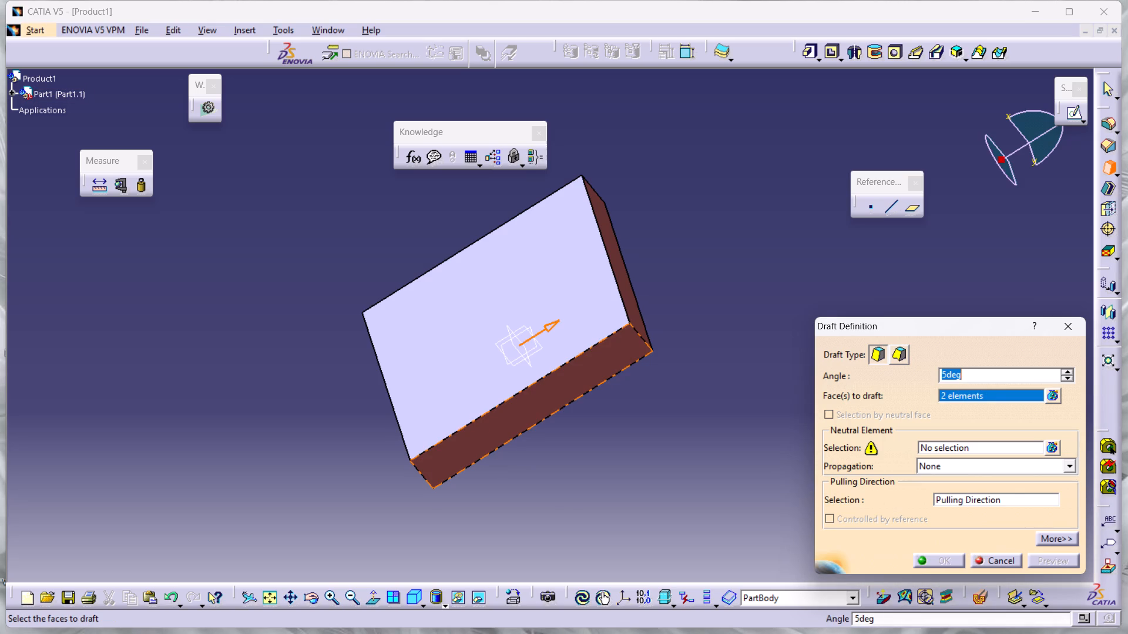
pyautogui.moveTo(141, 476); pyautogui.dragTo(541, 401, button='middle')
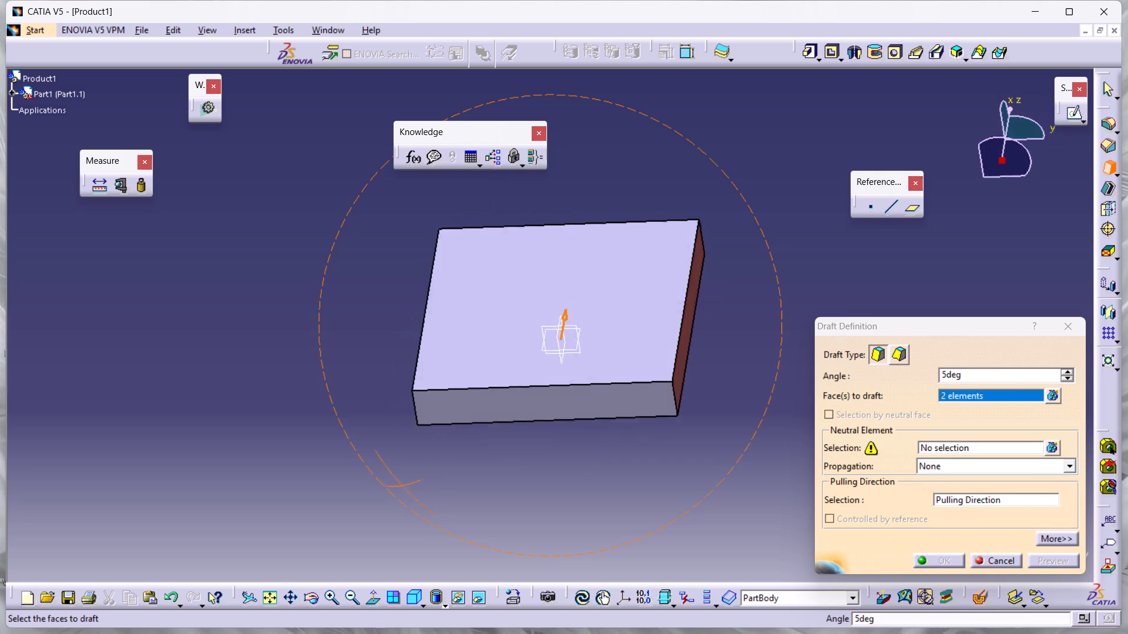
pyautogui.moveTo(541, 401); pyautogui.dragTo(574, 301, button='middle')
pyautogui.click(606, 329)
pyautogui.keyDown('ctrl'); pyautogui.moveTo(189, 394); pyautogui.dragTo(347, 387, button='middle'); pyautogui.keyUp('ctrl')
pyautogui.moveTo(330, 389); pyautogui.dragTo(535, 397, button='middle')
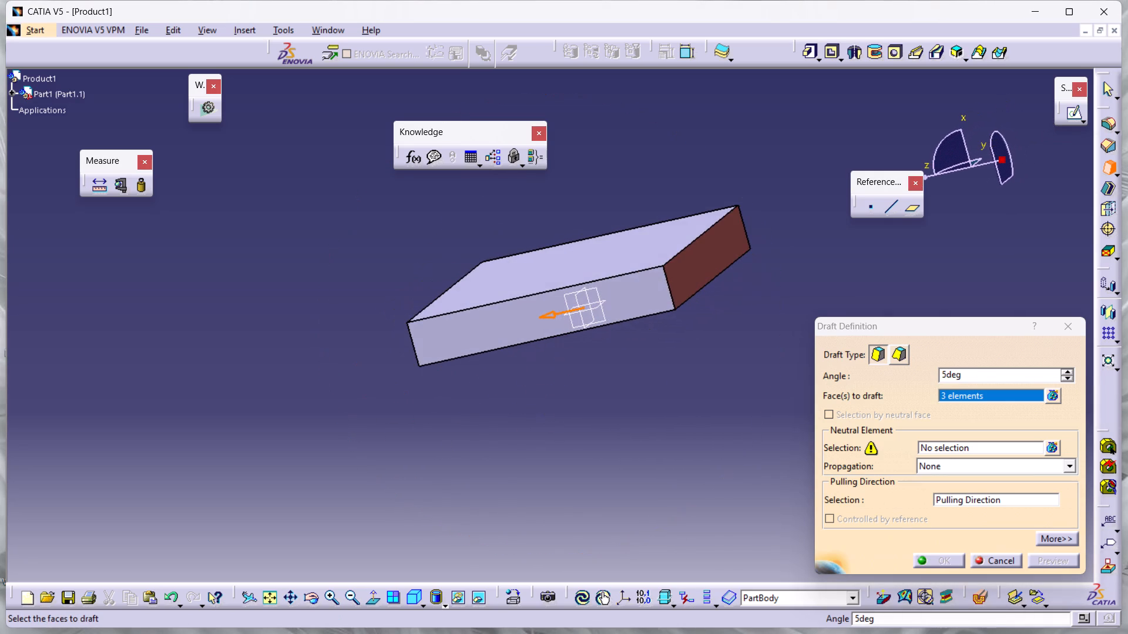
pyautogui.click(511, 337)
pyautogui.keyDown('ctrl'); pyautogui.moveTo(175, 392); pyautogui.dragTo(414, 376, button='middle'); pyautogui.keyUp('ctrl')
pyautogui.moveTo(280, 367); pyautogui.dragTo(728, 475, button='middle')
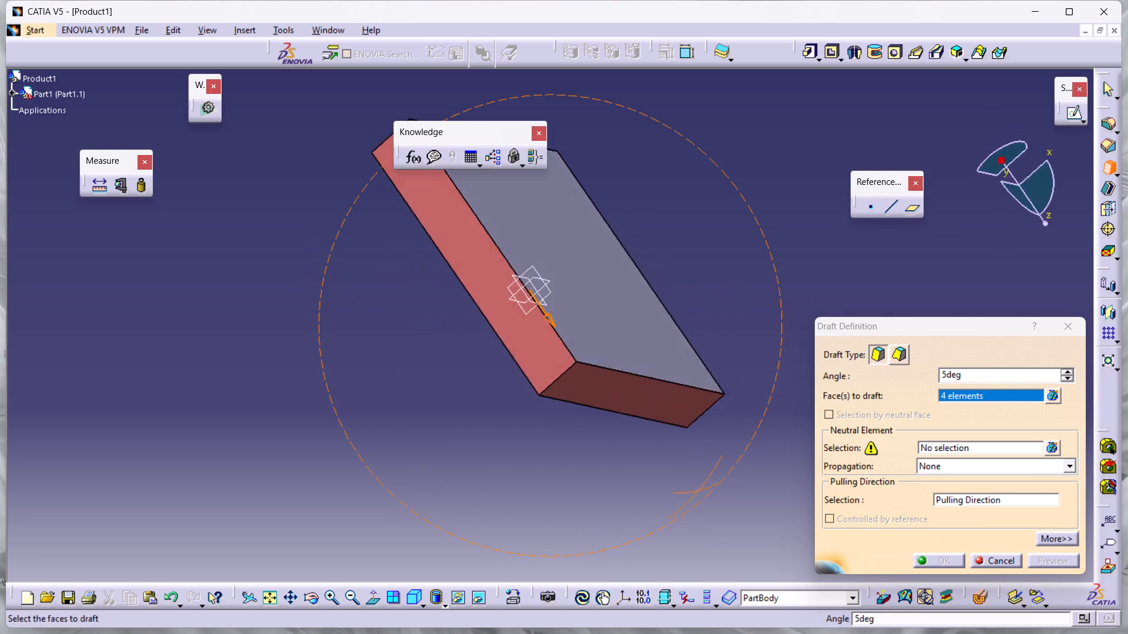
pyautogui.moveTo(728, 475); pyautogui.dragTo(595, 475, button='middle')
# Complete the 5-degree draft using the large square face on the +X side as neutral element, with the pulling direction reversed.
pyautogui.click(980, 441)
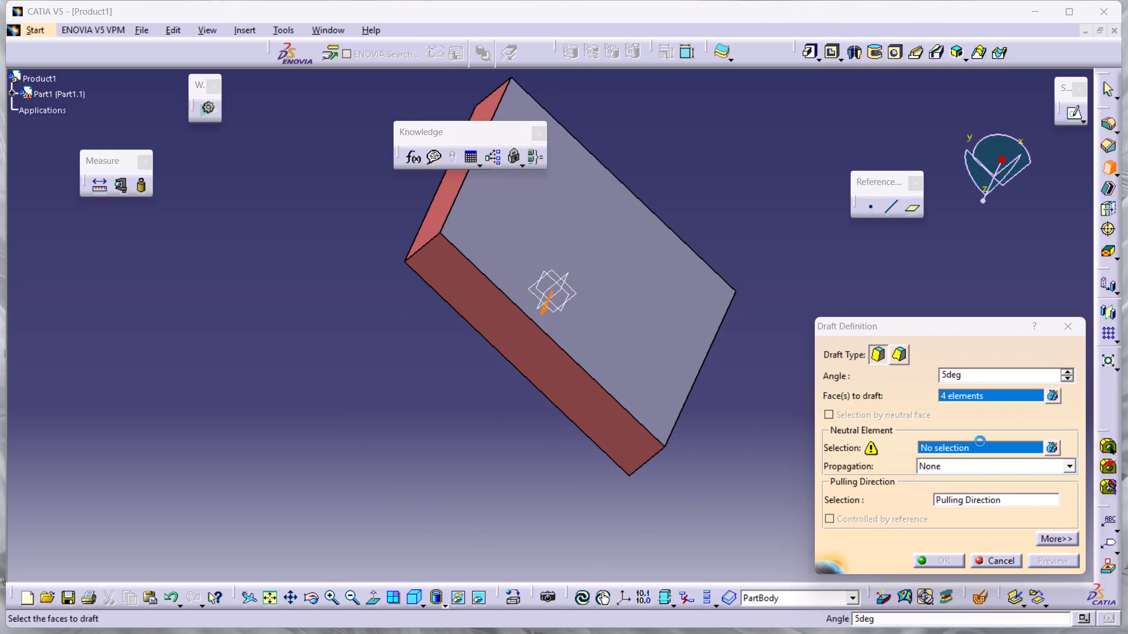
pyautogui.click(651, 367)
pyautogui.moveTo(174, 511); pyautogui.dragTo(174, 507, button='middle')
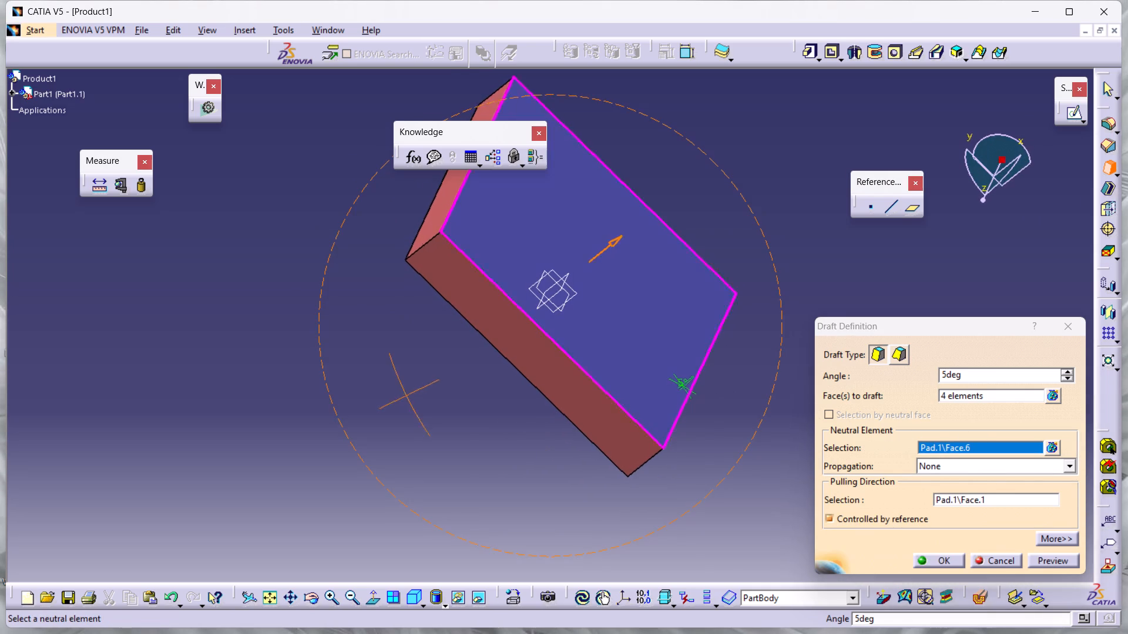
pyautogui.moveTo(174, 507); pyautogui.dragTo(488, 394, button='middle')
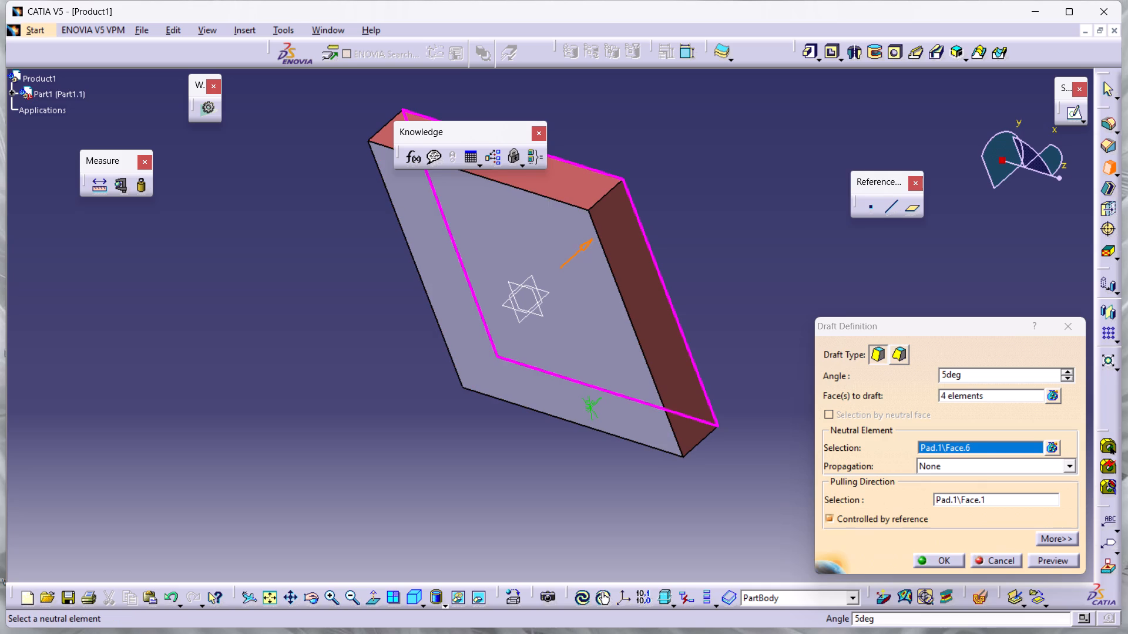
pyautogui.moveTo(695, 259); pyautogui.dragTo(697, 260, button='middle')
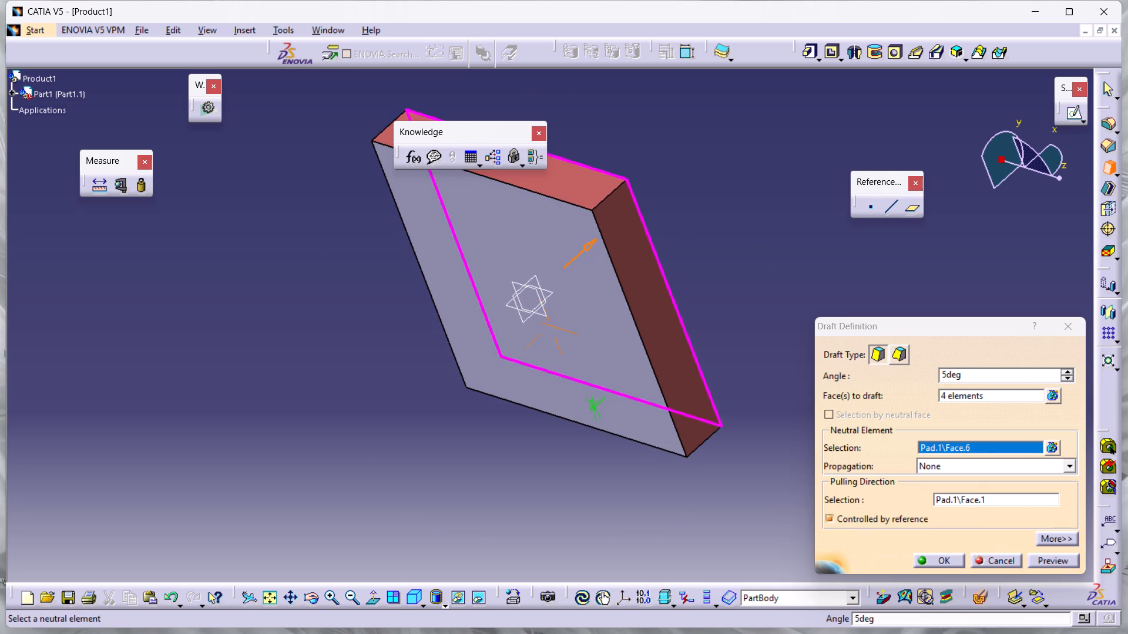
pyautogui.moveTo(697, 260); pyautogui.dragTo(506, 431, button='middle')
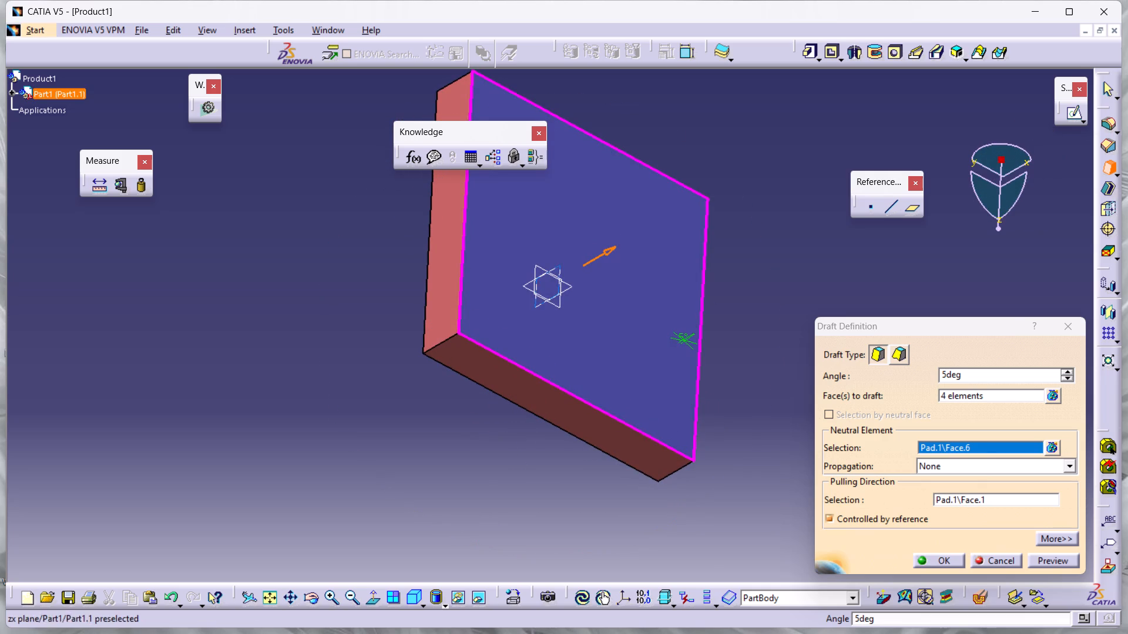
pyautogui.click(612, 251)
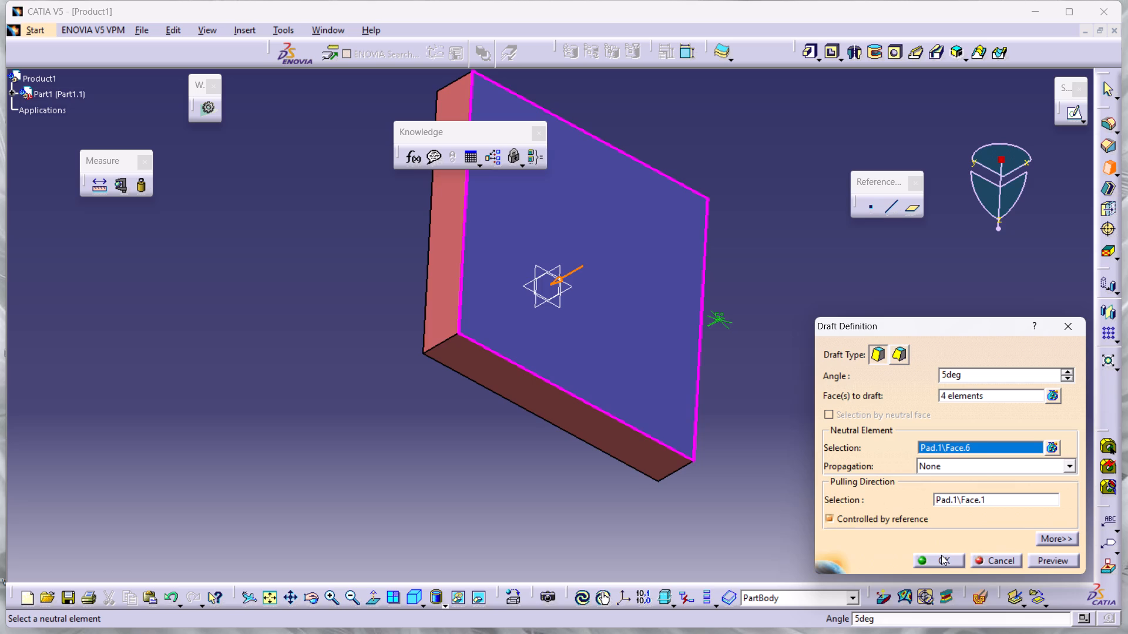
pyautogui.click(1060, 562)
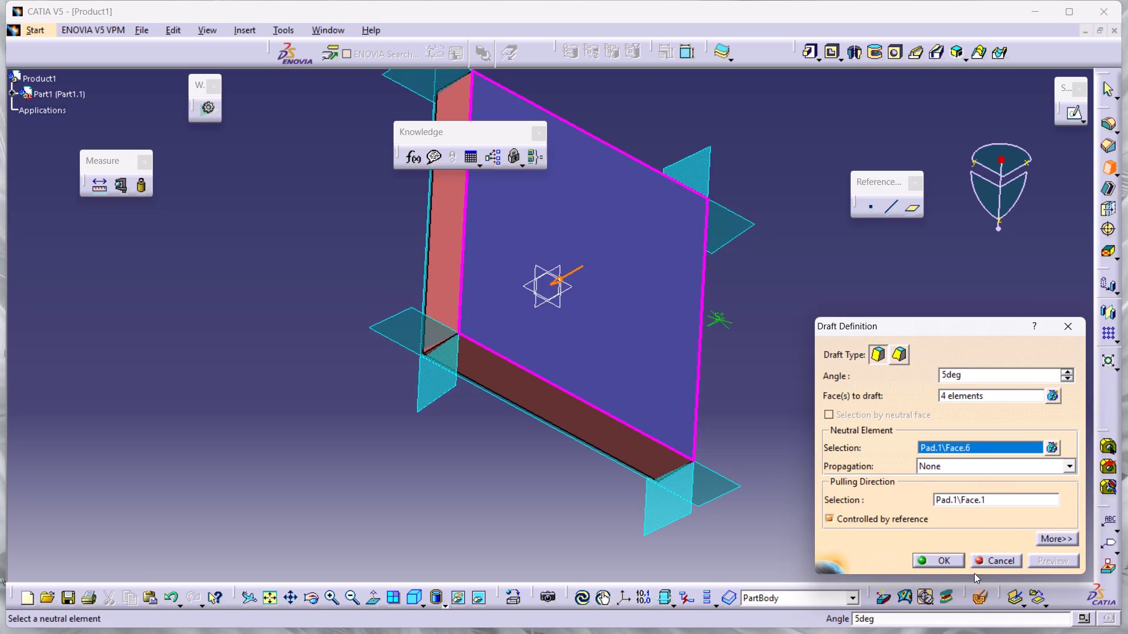
pyautogui.click(932, 557)
pyautogui.click(827, 503)
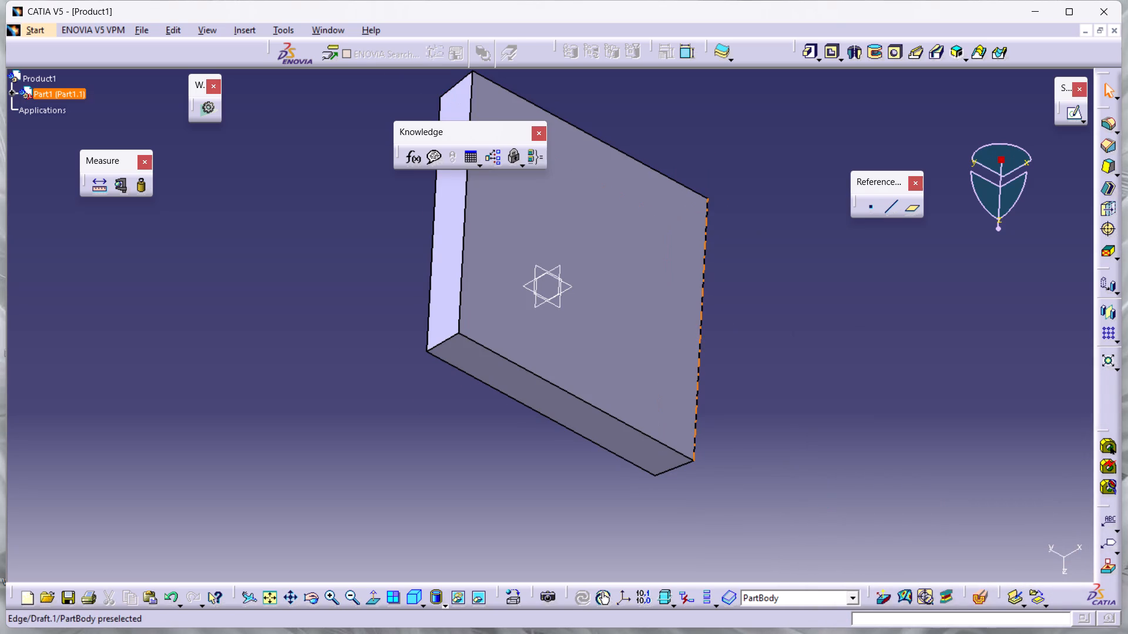
# Select the large square face opposite the draft's neutral face as the support for a new sketch.
pyautogui.keyDown('ctrl'); pyautogui.moveTo(593, 147); pyautogui.dragTo(659, 171, button='middle'); pyautogui.keyUp('ctrl')
pyautogui.moveTo(660, 179); pyautogui.dragTo(669, 194, button='middle')
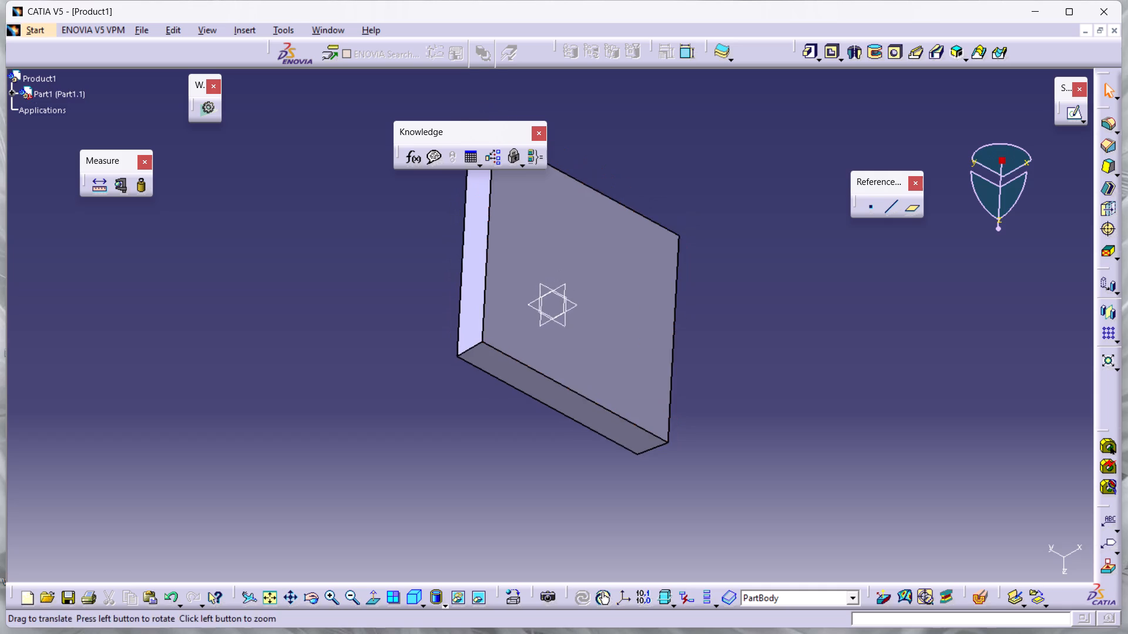
pyautogui.moveTo(372, 280); pyautogui.dragTo(519, 339, button='middle')
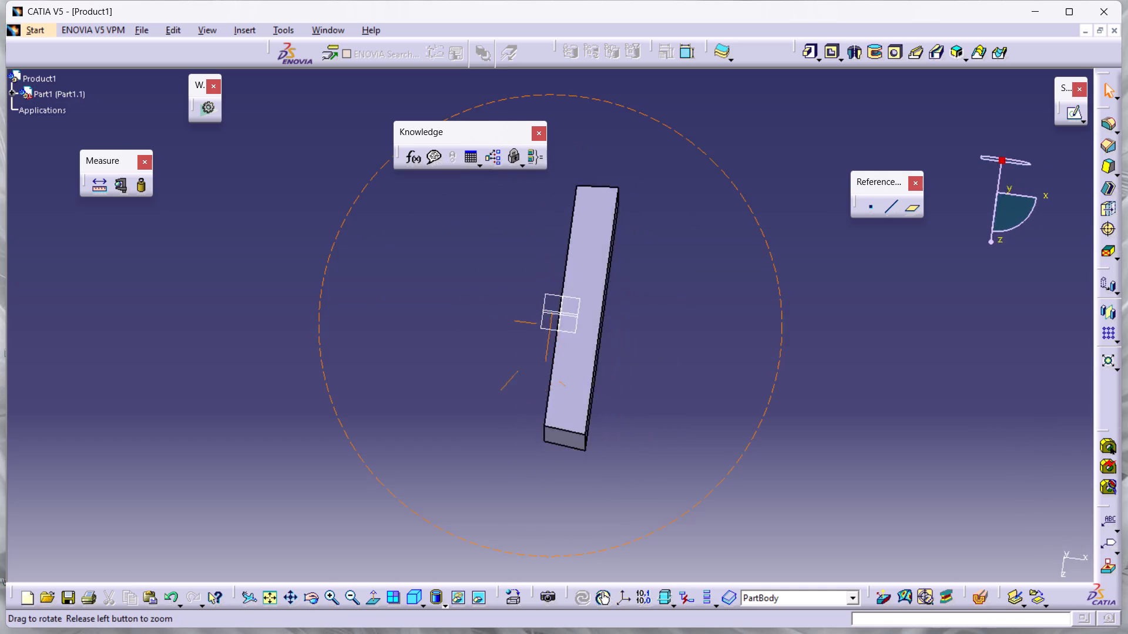
pyautogui.moveTo(519, 339); pyautogui.dragTo(690, 371, button='middle')
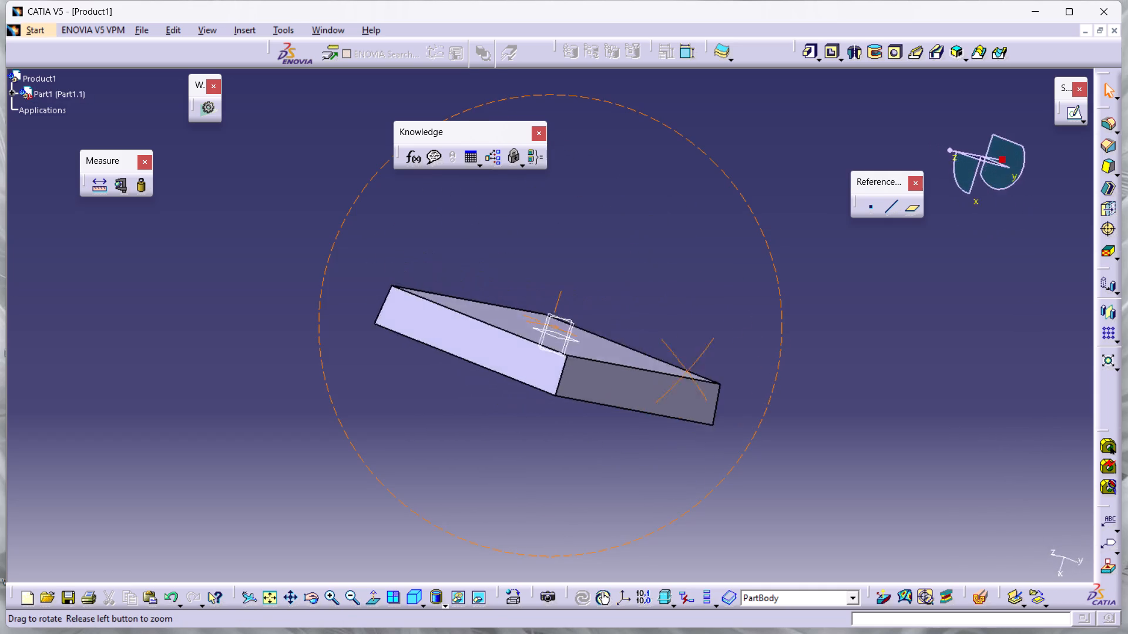
pyautogui.moveTo(690, 371); pyautogui.dragTo(527, 427, button='middle')
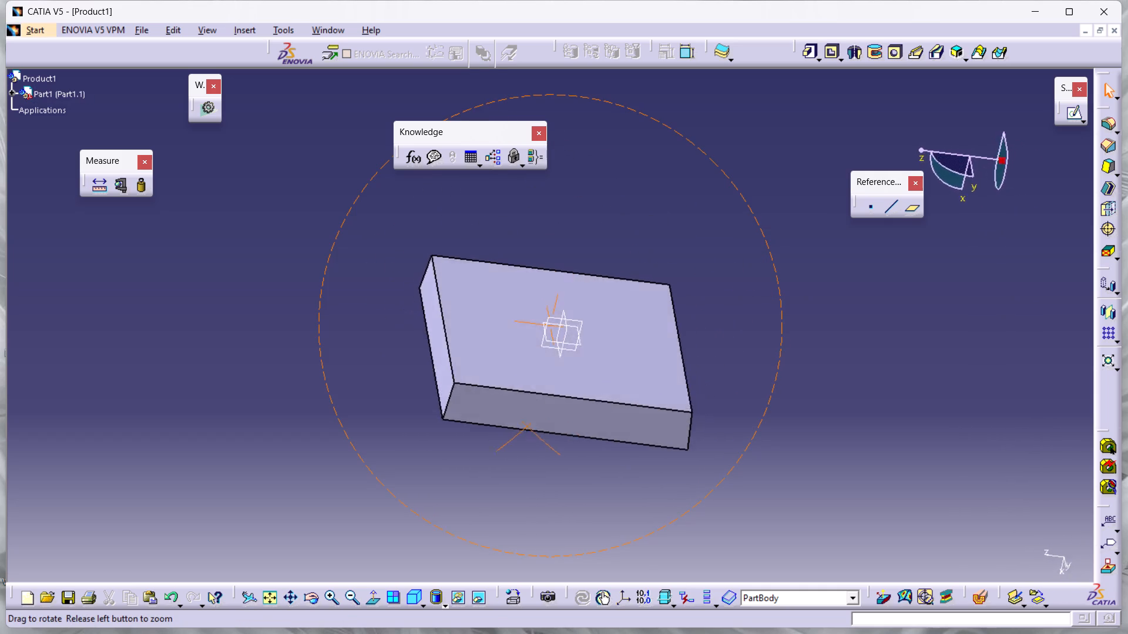
pyautogui.moveTo(527, 427); pyautogui.dragTo(458, 559, button='middle')
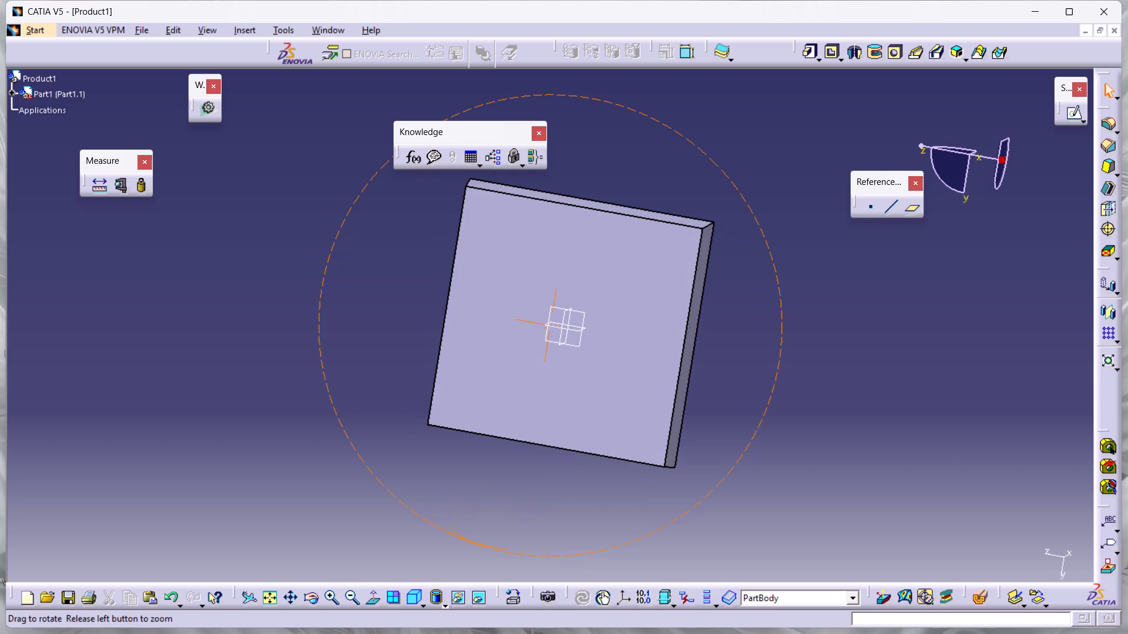
pyautogui.moveTo(458, 559); pyautogui.dragTo(451, 571, button='middle')
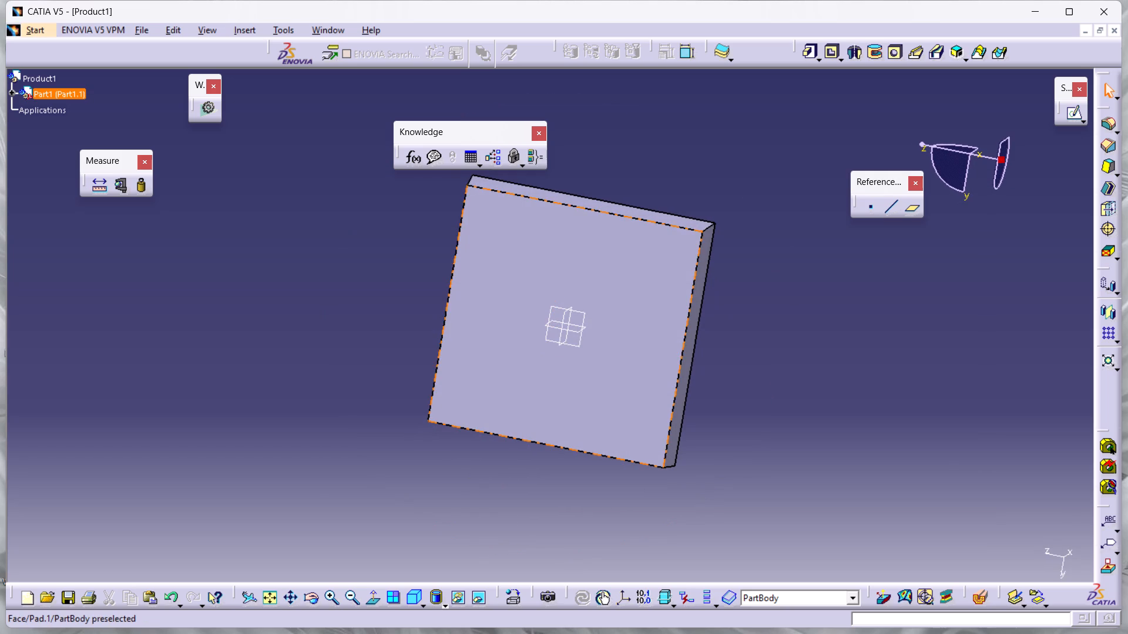
pyautogui.click(605, 357)
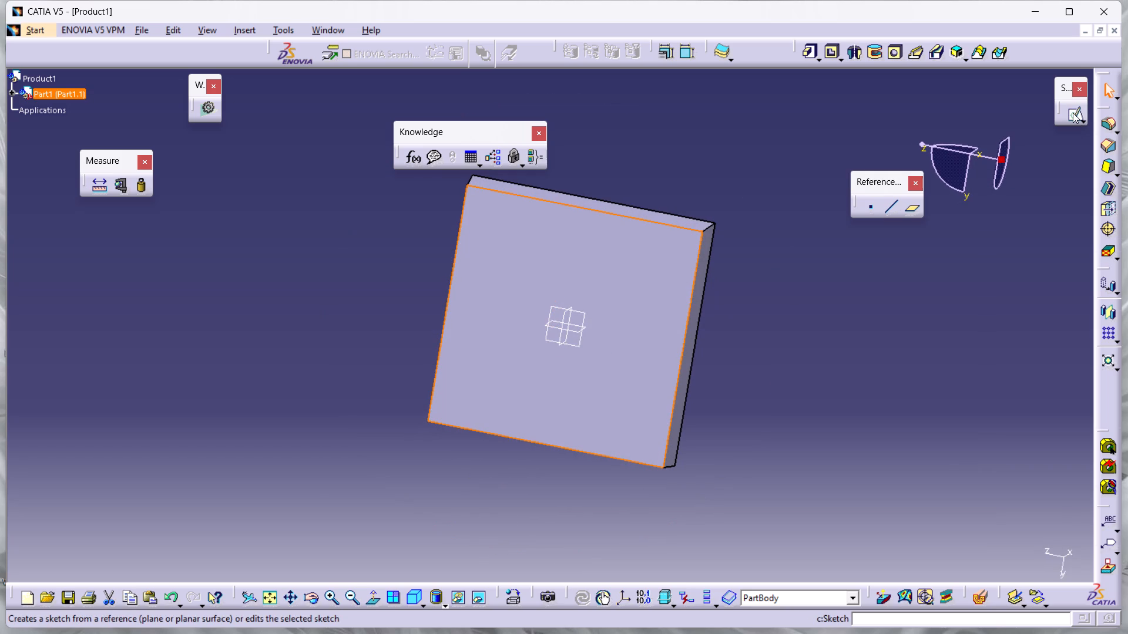
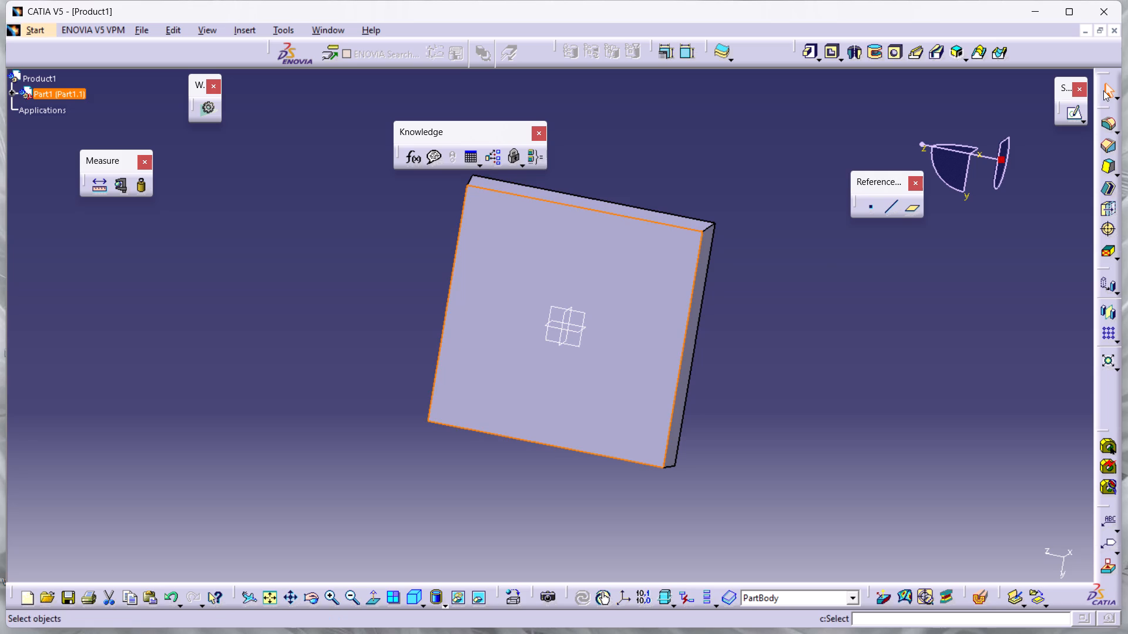
# Open a new sketch on the selected large square face of the plate.
pyautogui.click(1075, 113)
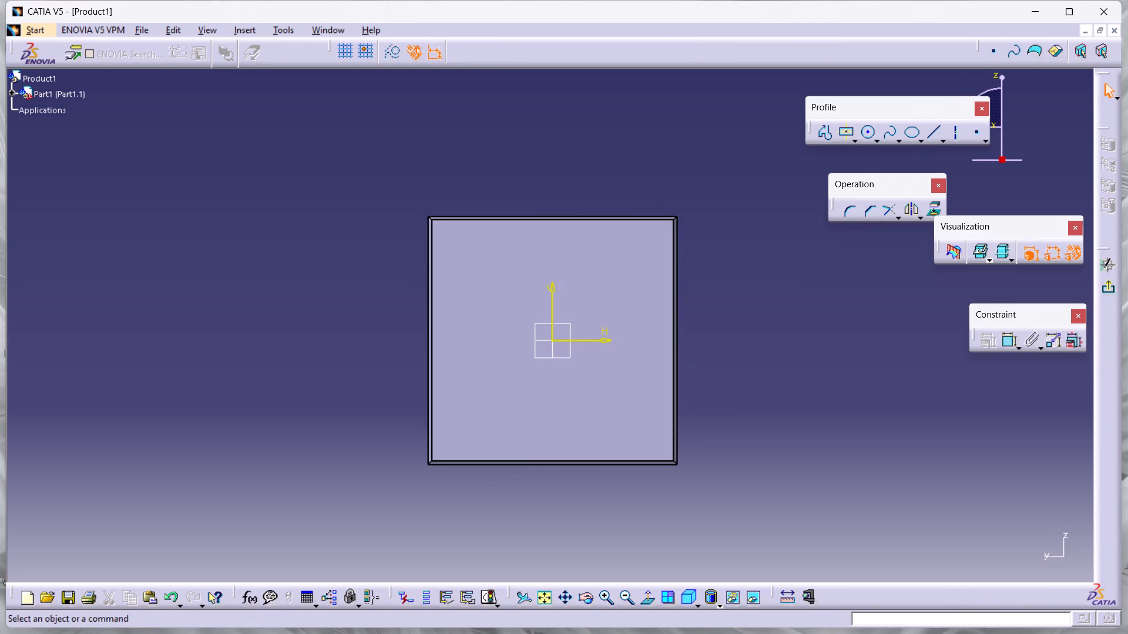
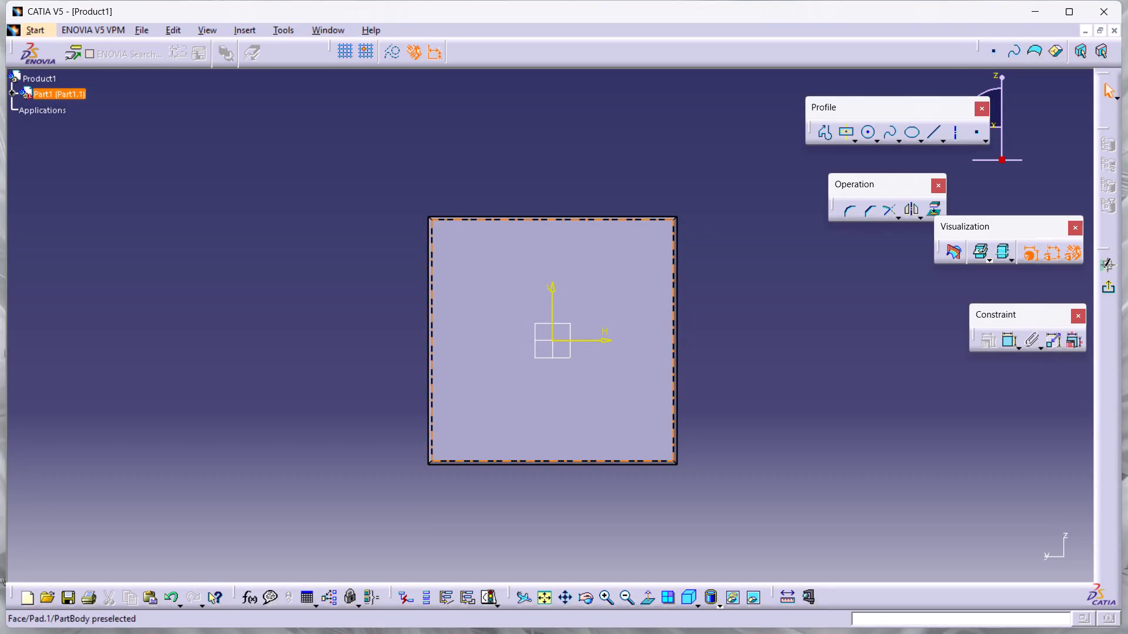
# Sketch a circle of about 45 mm radius centred on the sketch origin.
pyautogui.click(868, 132)
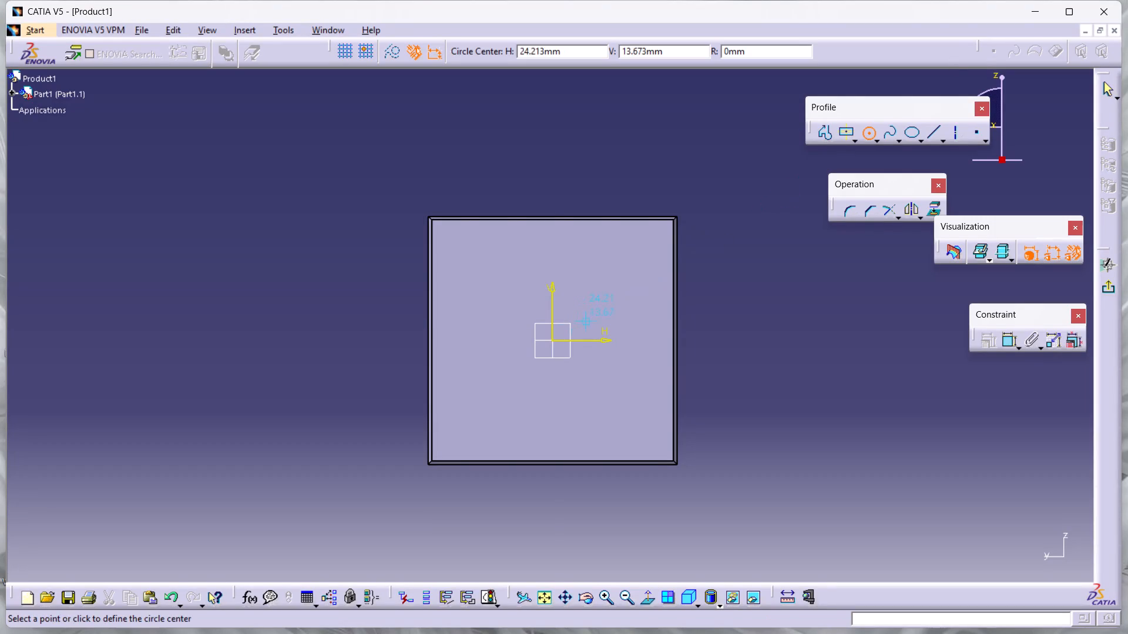
pyautogui.click(553, 338)
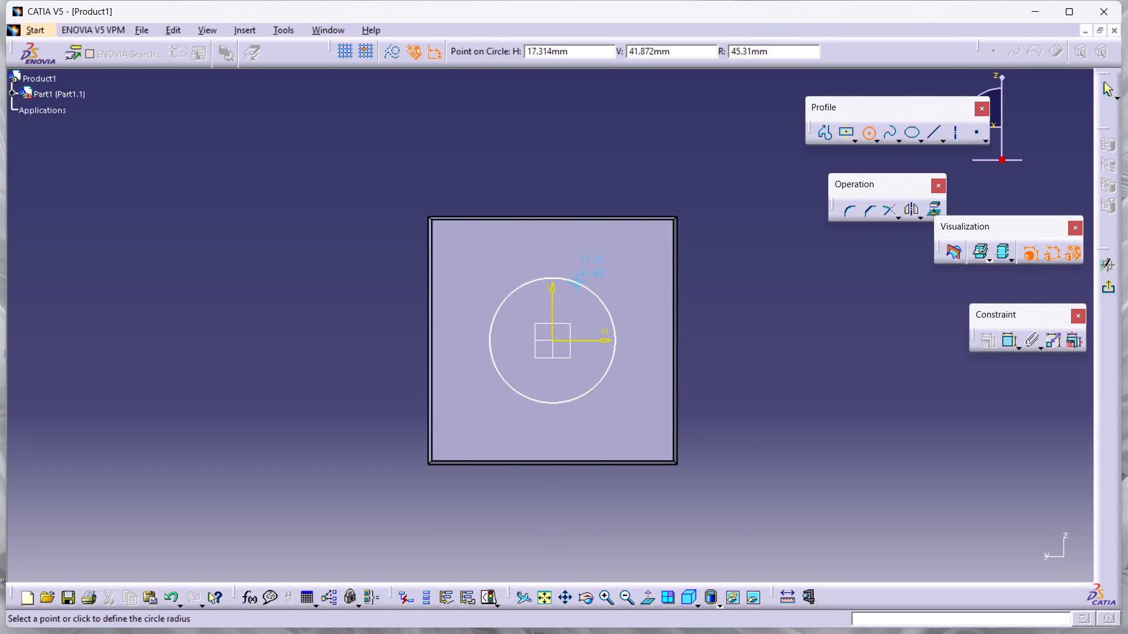
pyautogui.click(578, 281)
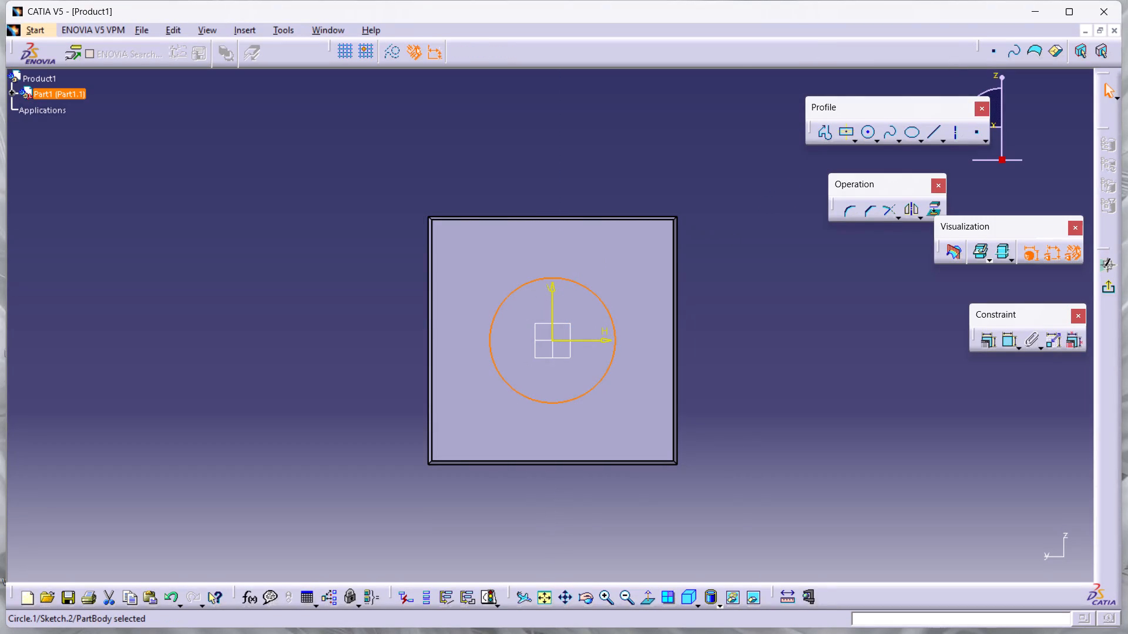
# Dimension the circle as a radius, set it to 50 mm, and exit the sketch.
pyautogui.click(1005, 339)
pyautogui.doubleClick(748, 349)
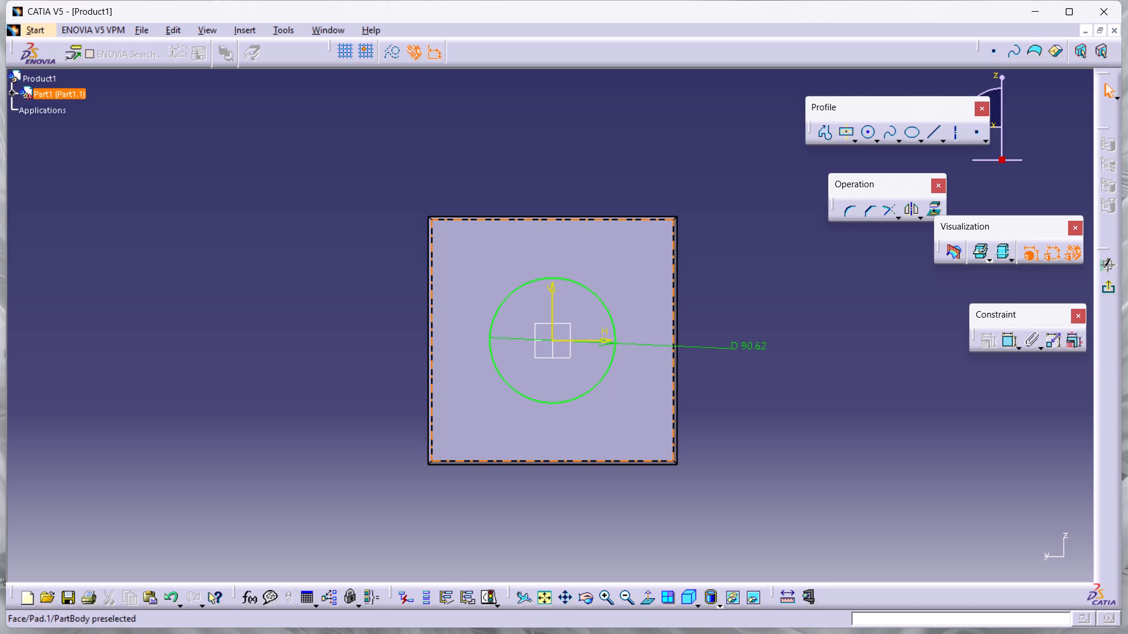
pyautogui.tripleClick(755, 347)
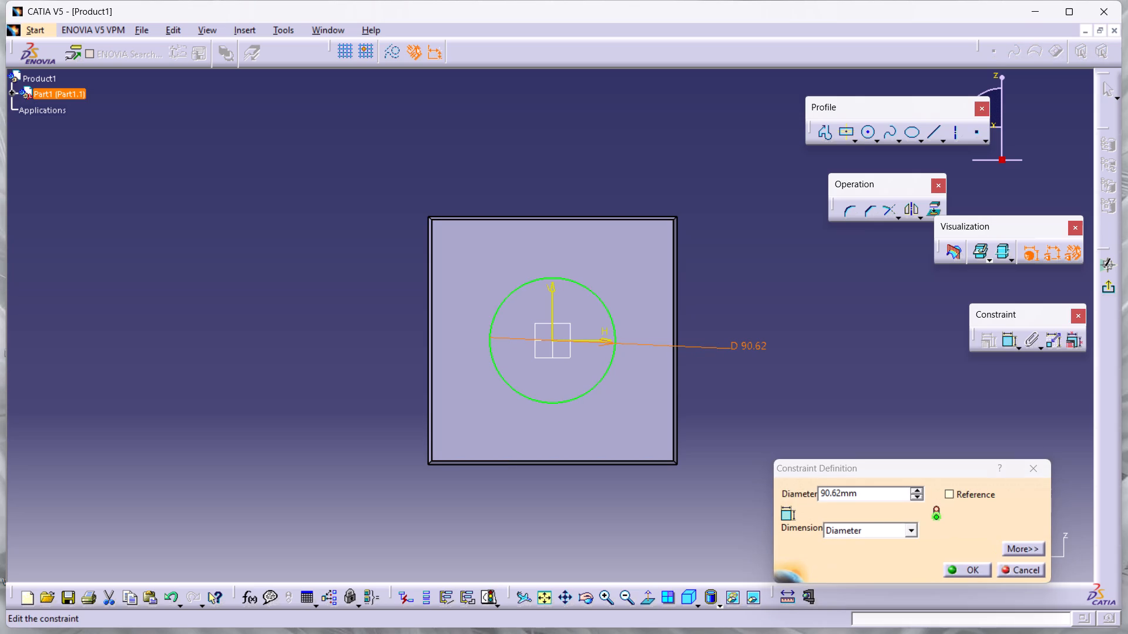
pyautogui.click(911, 529)
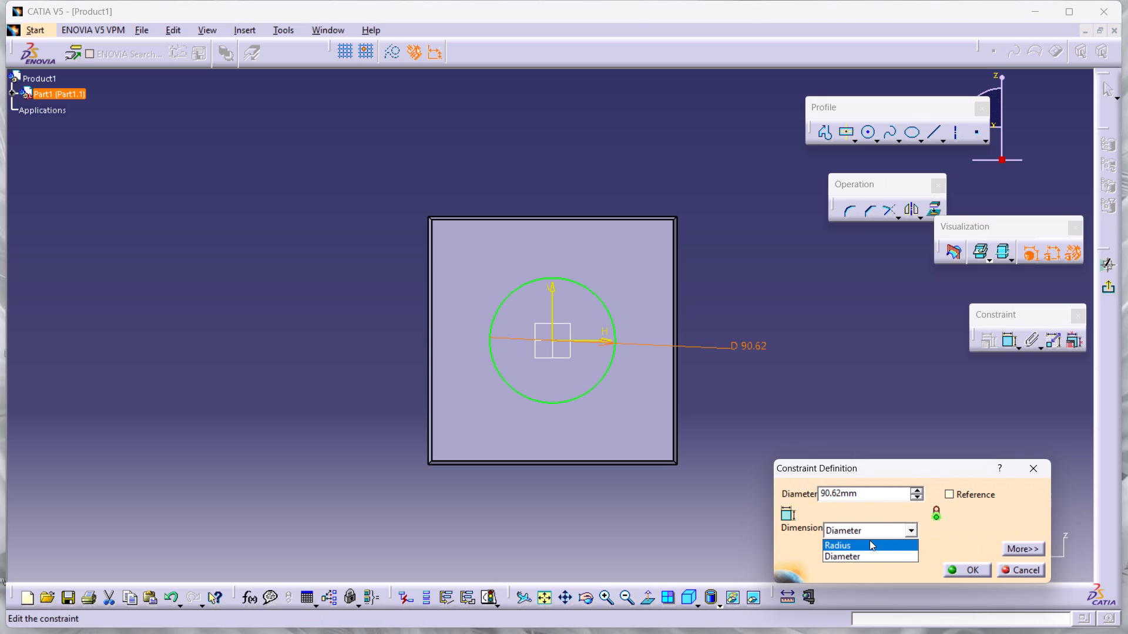
pyautogui.click(869, 541)
pyautogui.doubleClick(857, 492)
pyautogui.write('50')
pyautogui.press('Return')
pyautogui.click(853, 464)
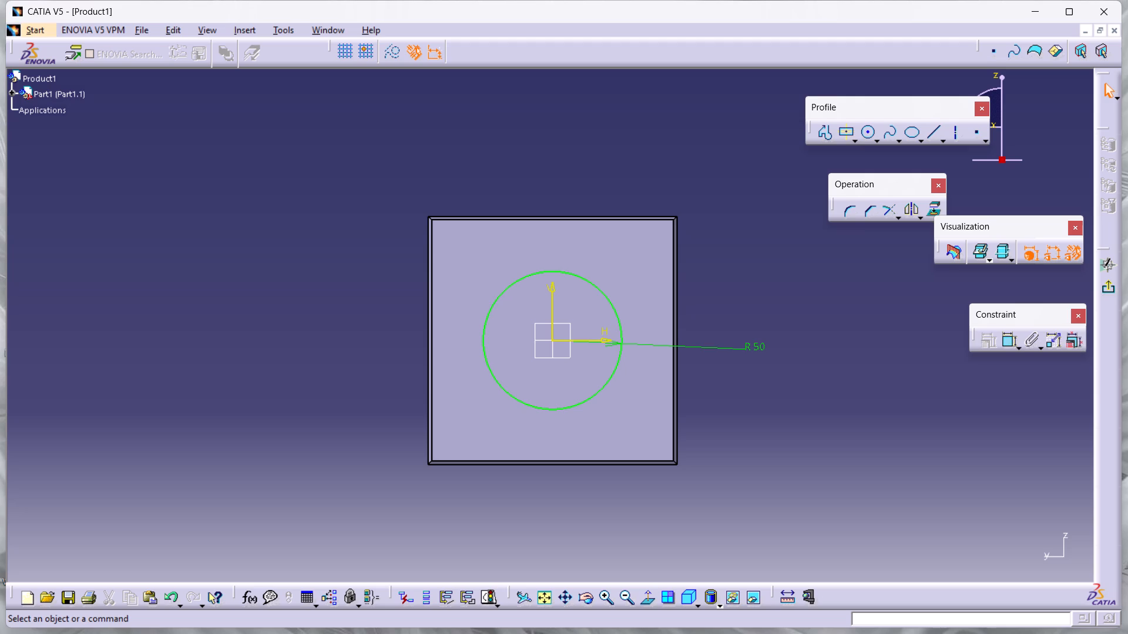
pyautogui.click(1108, 288)
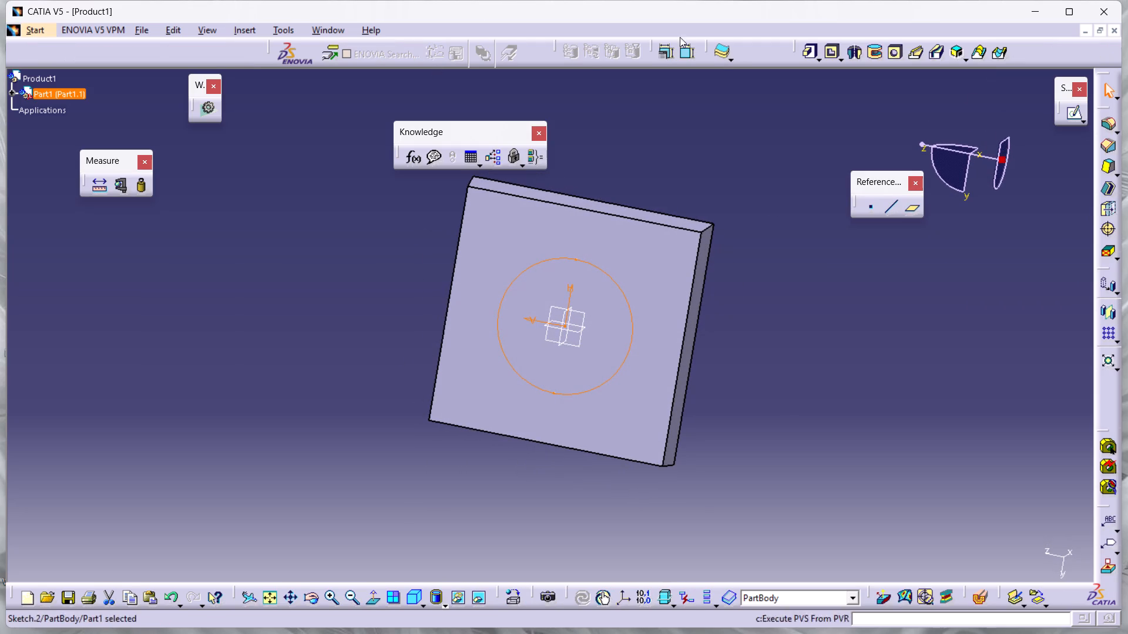
# Pad the circle sketch 100 mm outward from the plate face to form a cylindrical boss.
pyautogui.click(807, 55)
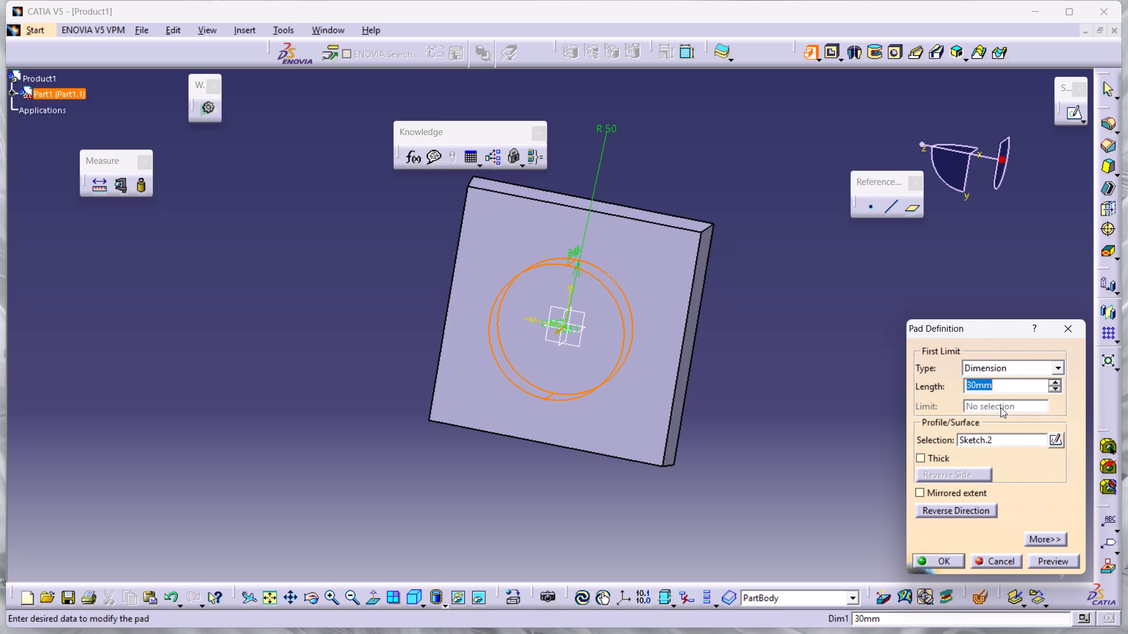
pyautogui.write('100')
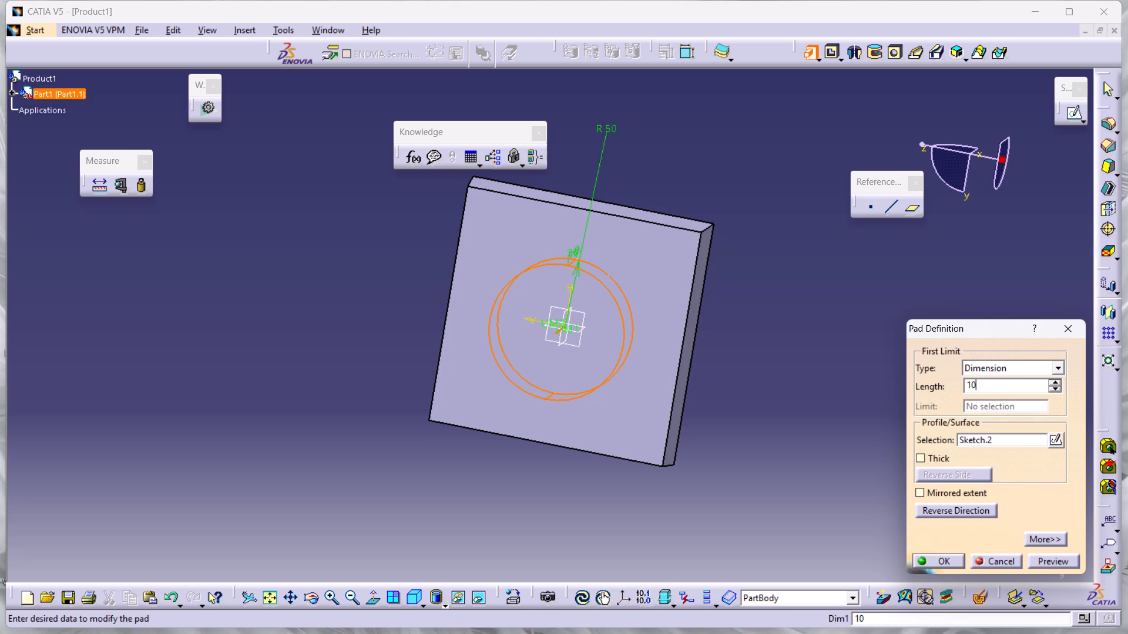
pyautogui.click(1050, 560)
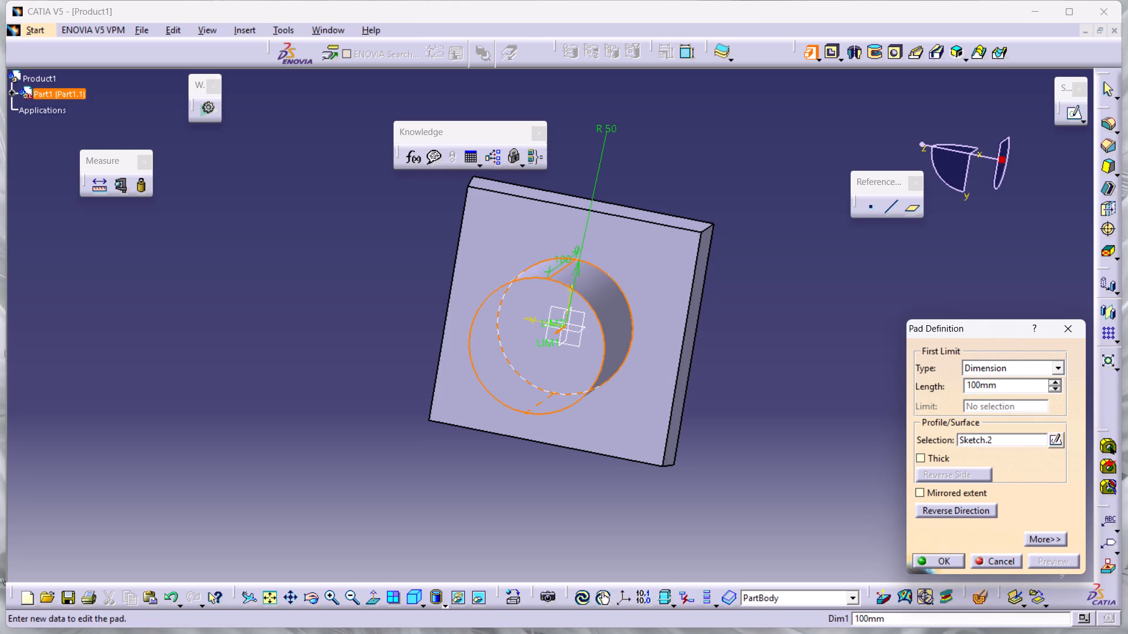
pyautogui.scroll(-1, 624, 537)
pyautogui.moveTo(624, 537); pyautogui.dragTo(623, 537, button='middle')
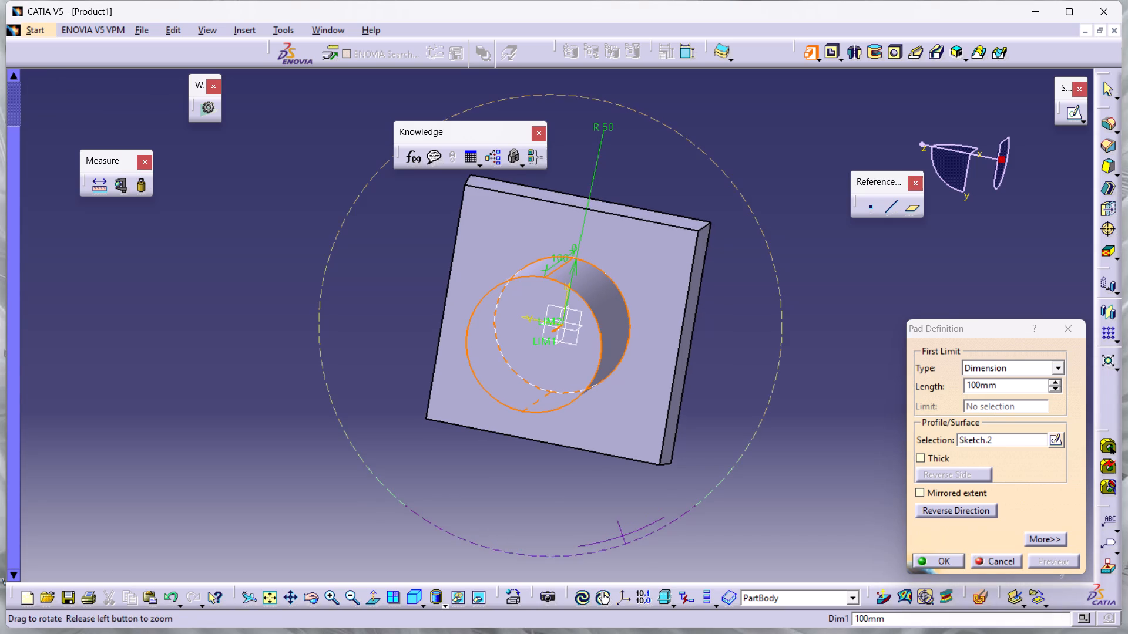
pyautogui.moveTo(623, 537); pyautogui.dragTo(509, 336, button='middle')
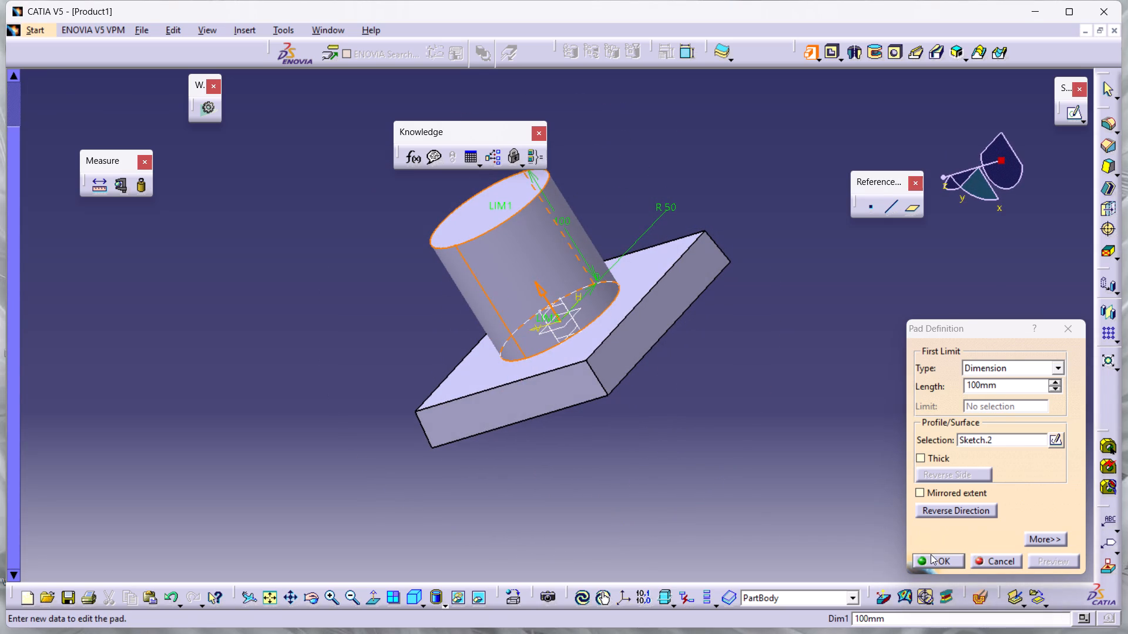
pyautogui.click(931, 554)
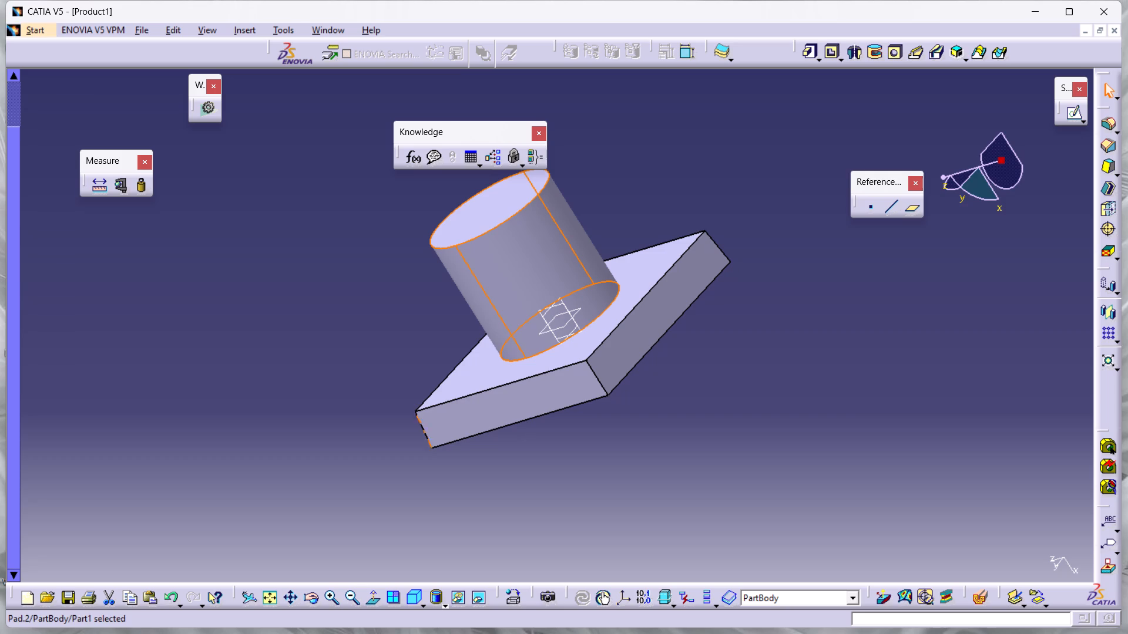
pyautogui.click(825, 321)
# Draft the boss's cylindrical side face by 5 degrees, using its circular end face as the neutral element.
pyautogui.moveTo(742, 180); pyautogui.dragTo(814, 320, button='middle')
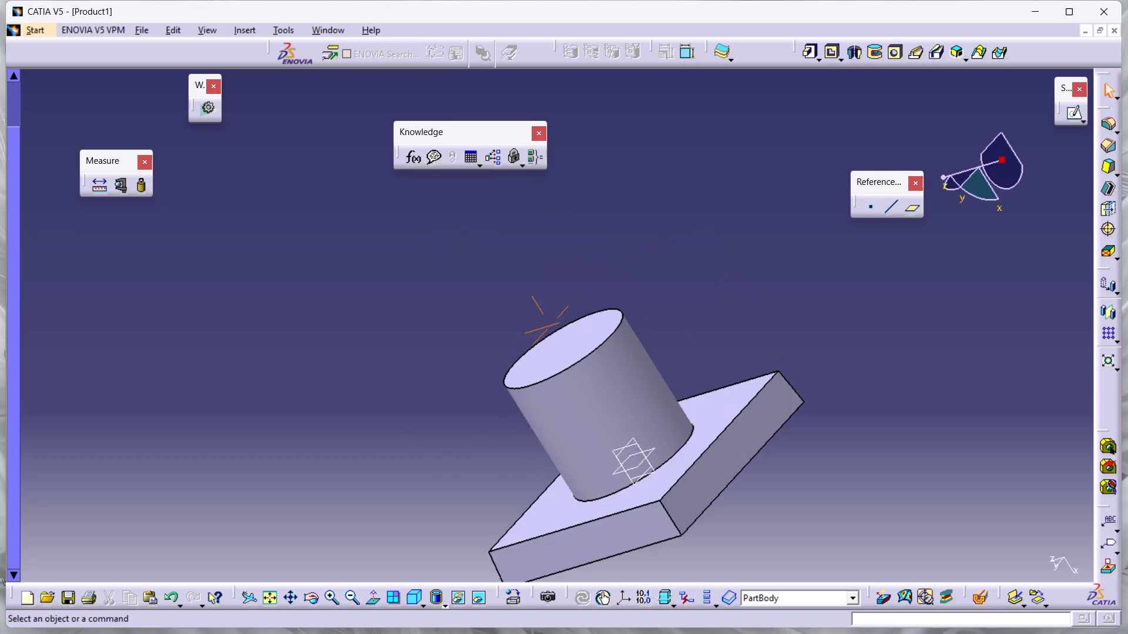
pyautogui.moveTo(814, 320); pyautogui.dragTo(758, 236, button='middle')
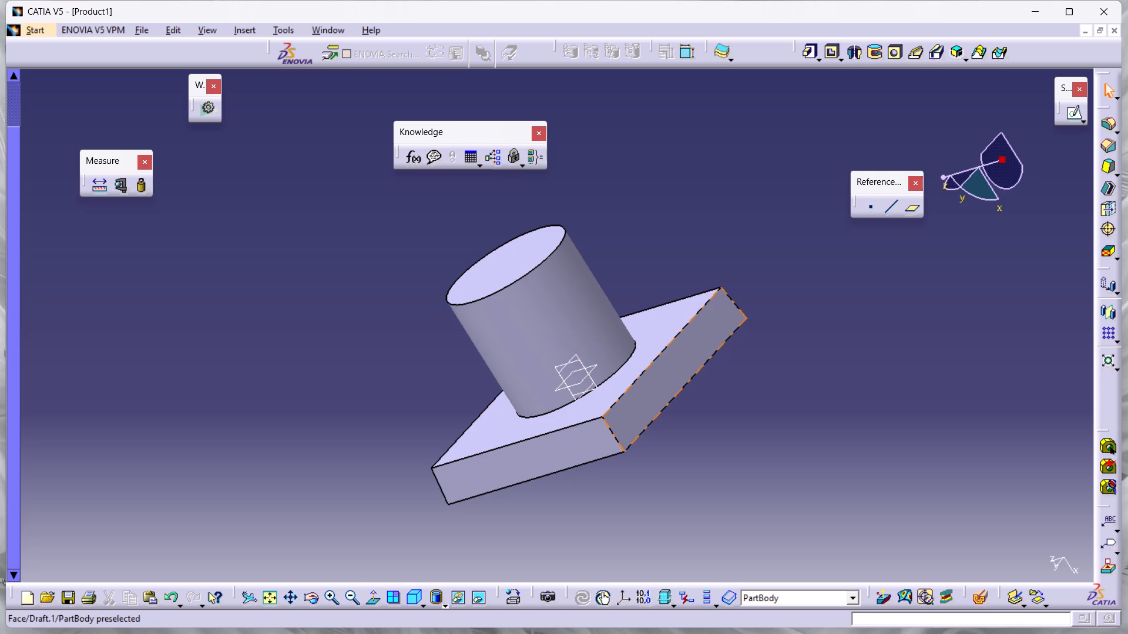
pyautogui.click(1109, 166)
pyautogui.click(586, 299)
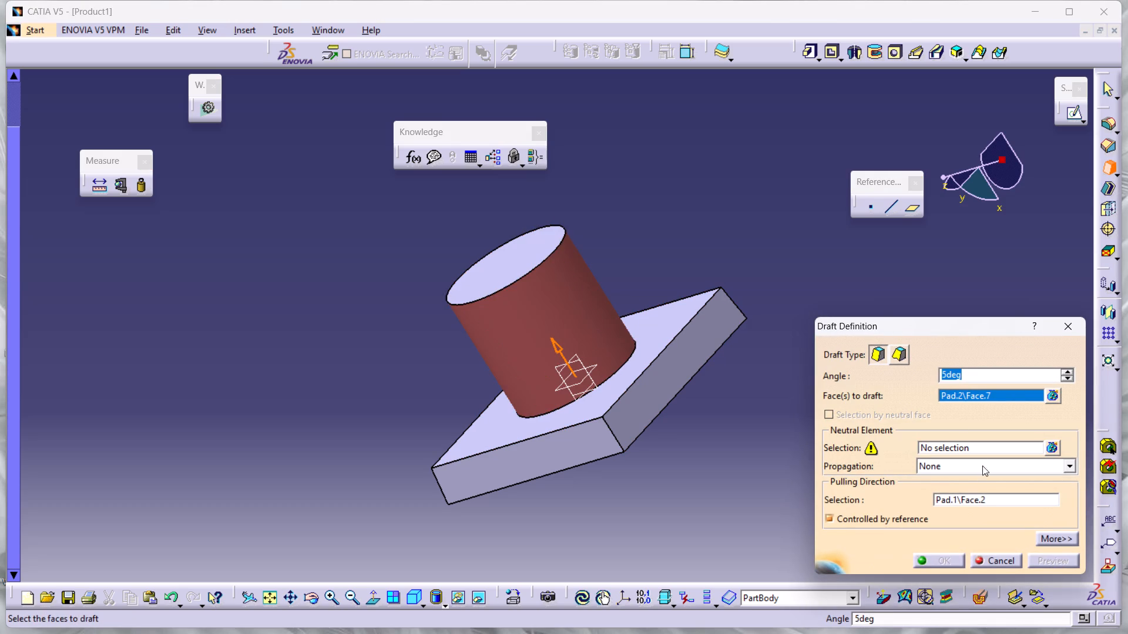
pyautogui.click(925, 443)
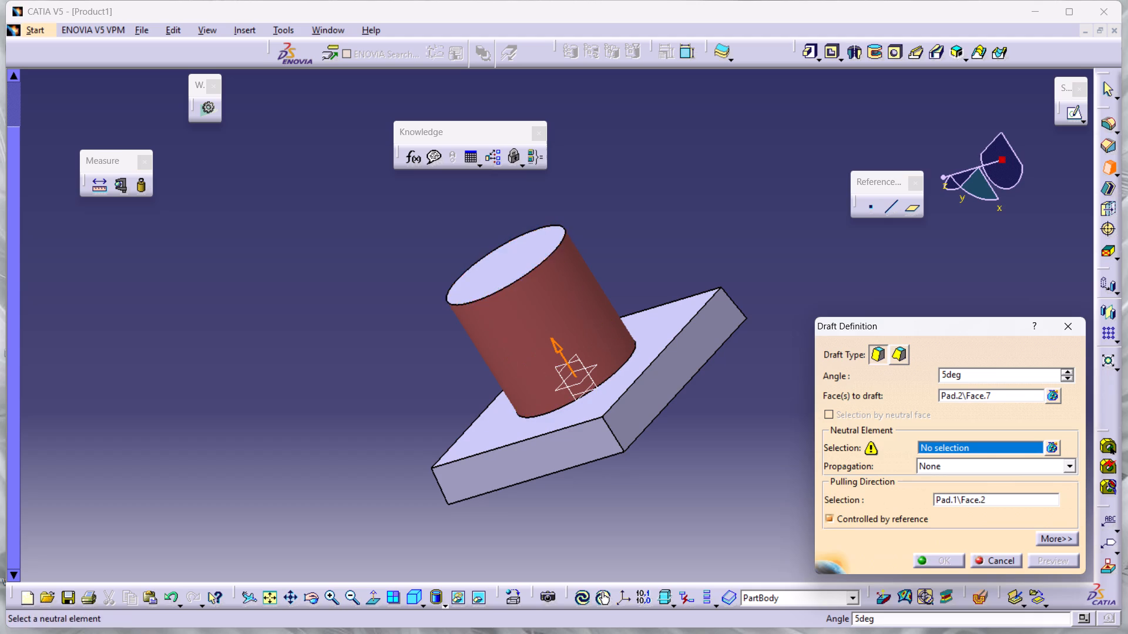
pyautogui.click(515, 267)
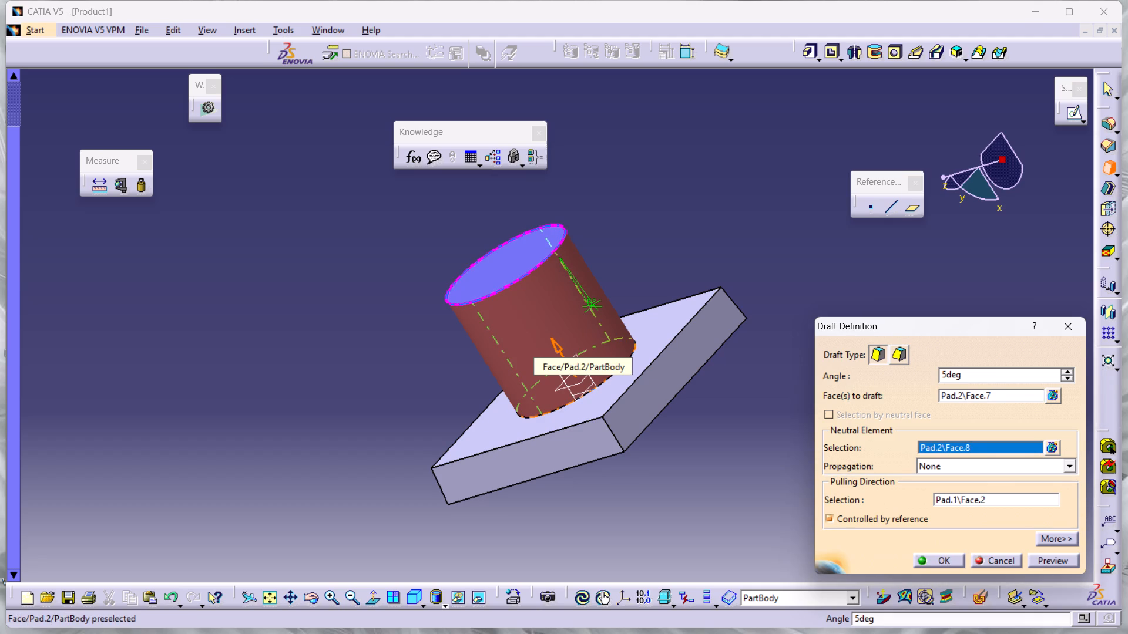
pyautogui.click(1057, 562)
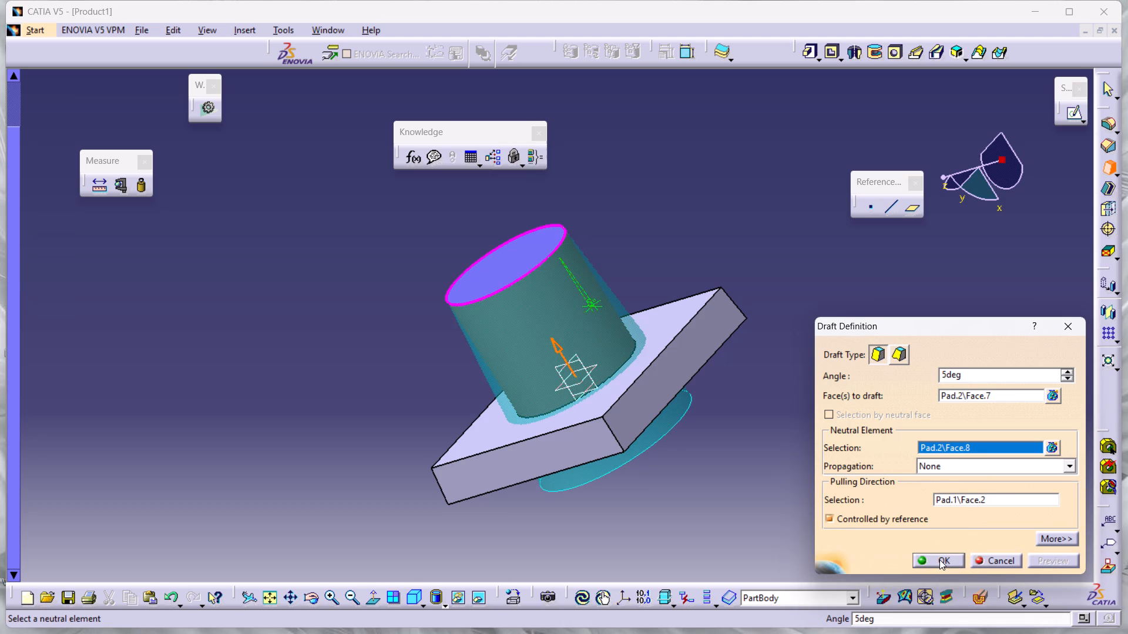
pyautogui.click(939, 559)
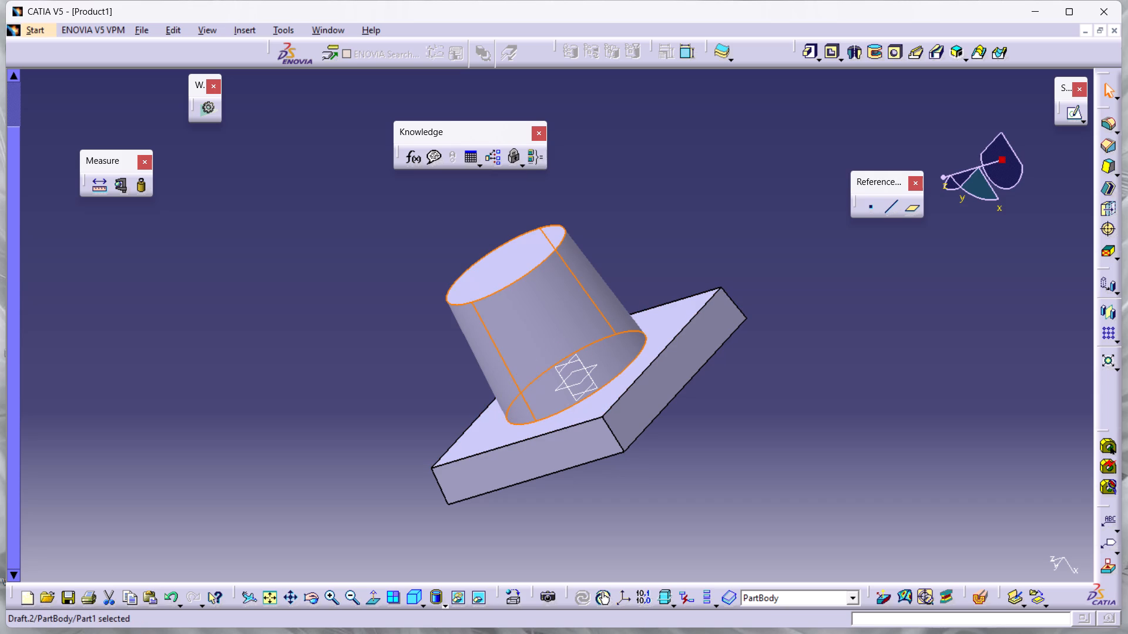
# Set the cylindrical boss's draft angle to 4 degrees.
pyautogui.doubleClick(545, 311)
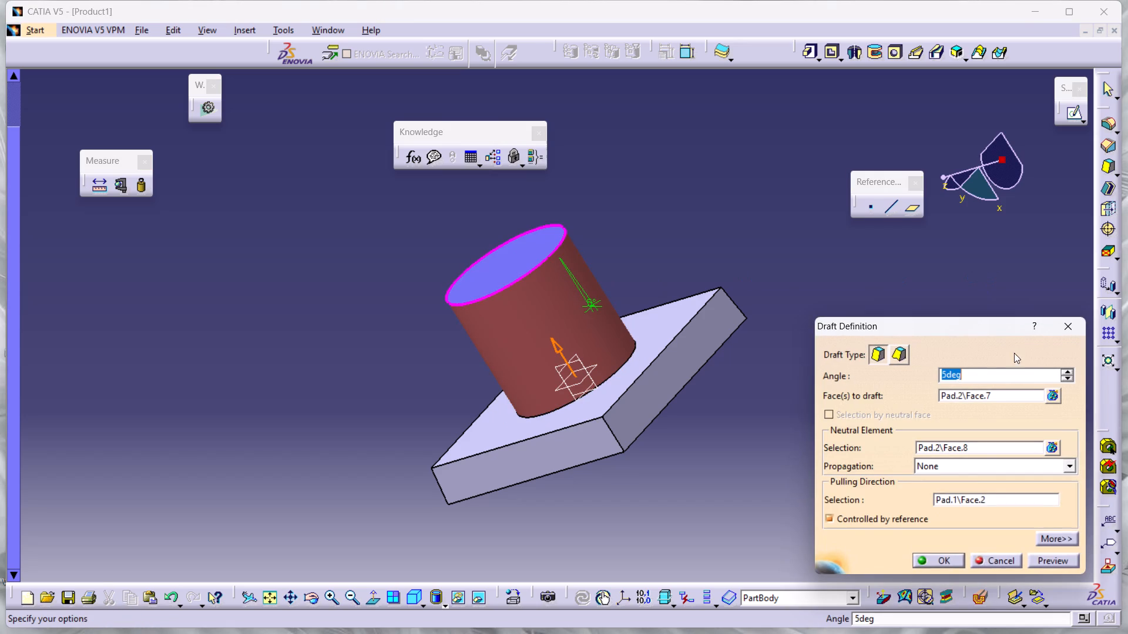
pyautogui.press('4')
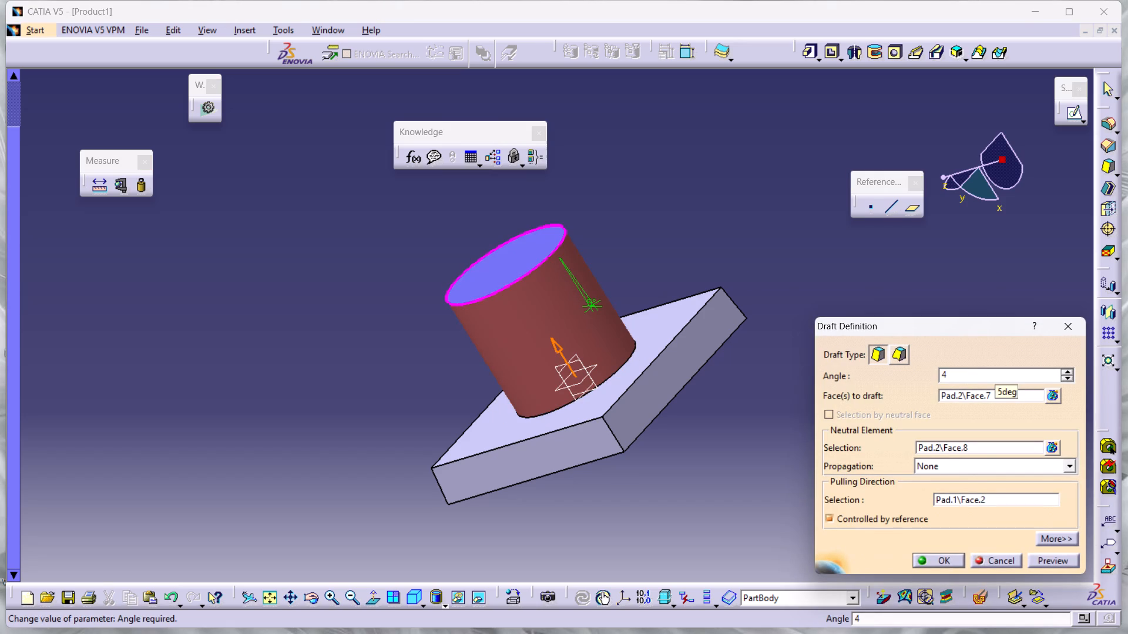
pyautogui.press('Return')
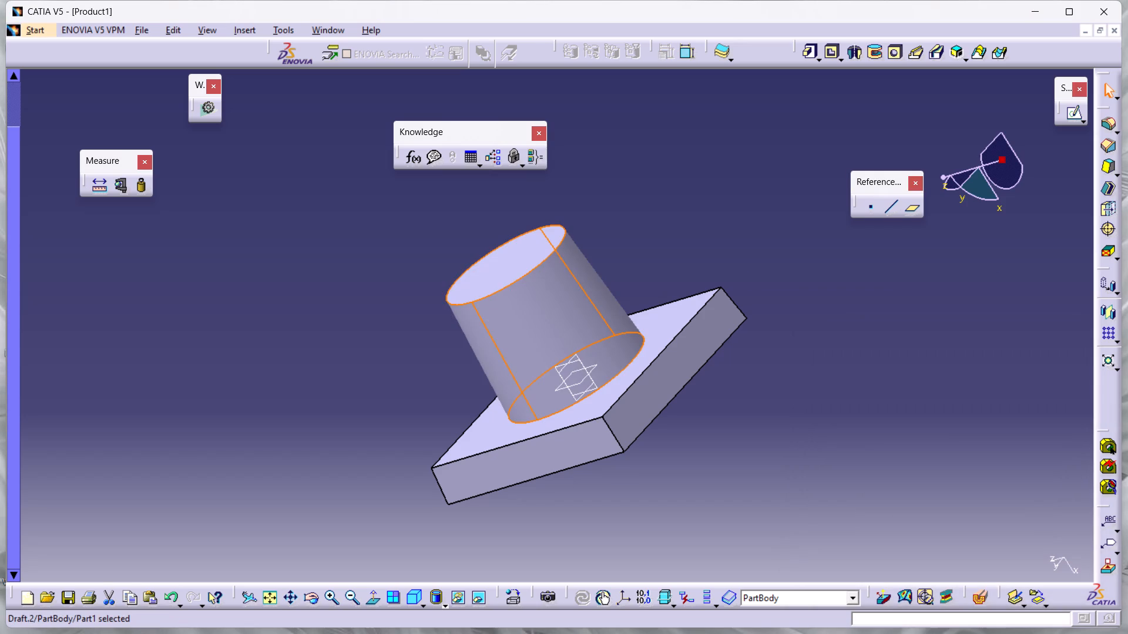
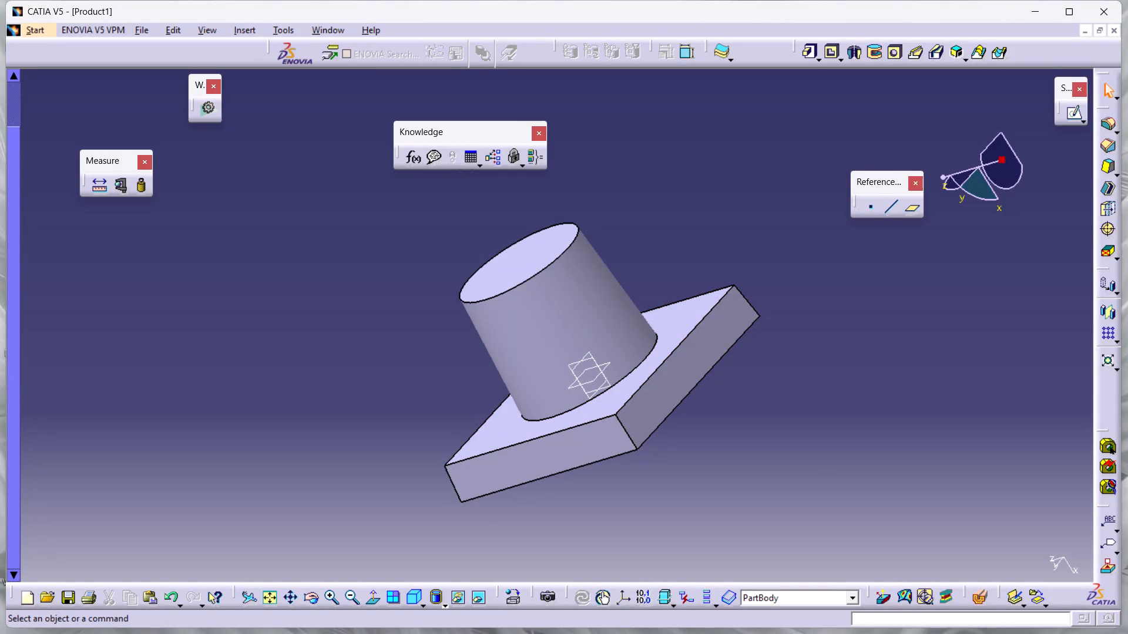
# Dock the floating Measure toolbar so that it no longer covers the specification tree.
pyautogui.keyDown('ctrl'); pyautogui.moveTo(777, 357); pyautogui.dragTo(778, 388, button='middle'); pyautogui.keyUp('ctrl')
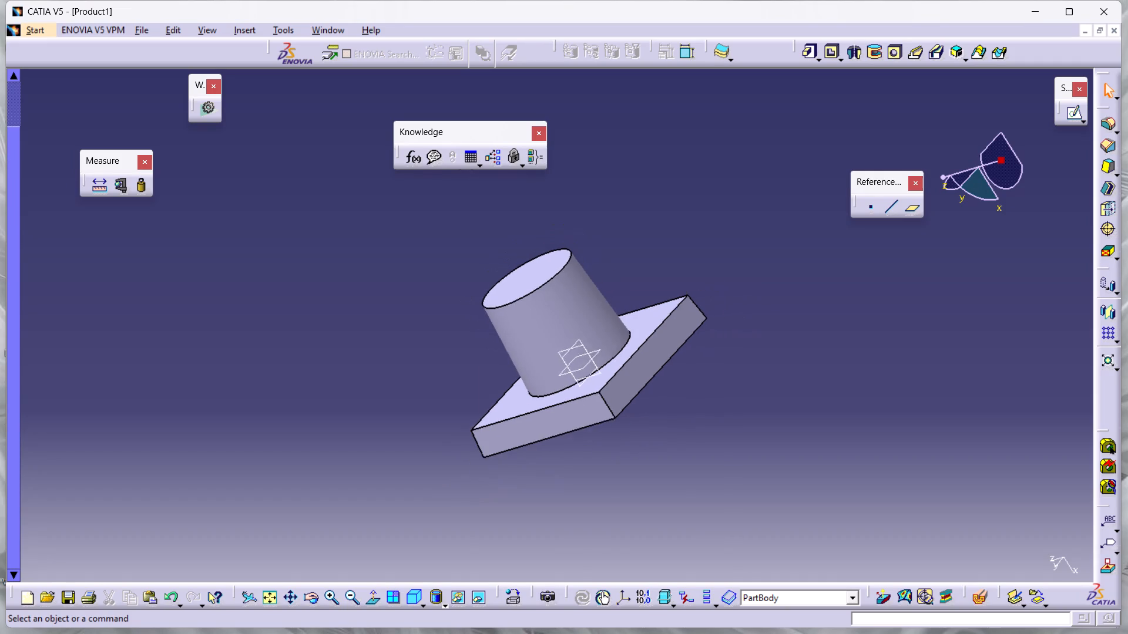
pyautogui.keyDown('ctrl'); pyautogui.moveTo(778, 388); pyautogui.dragTo(745, 339, button='middle'); pyautogui.keyUp('ctrl')
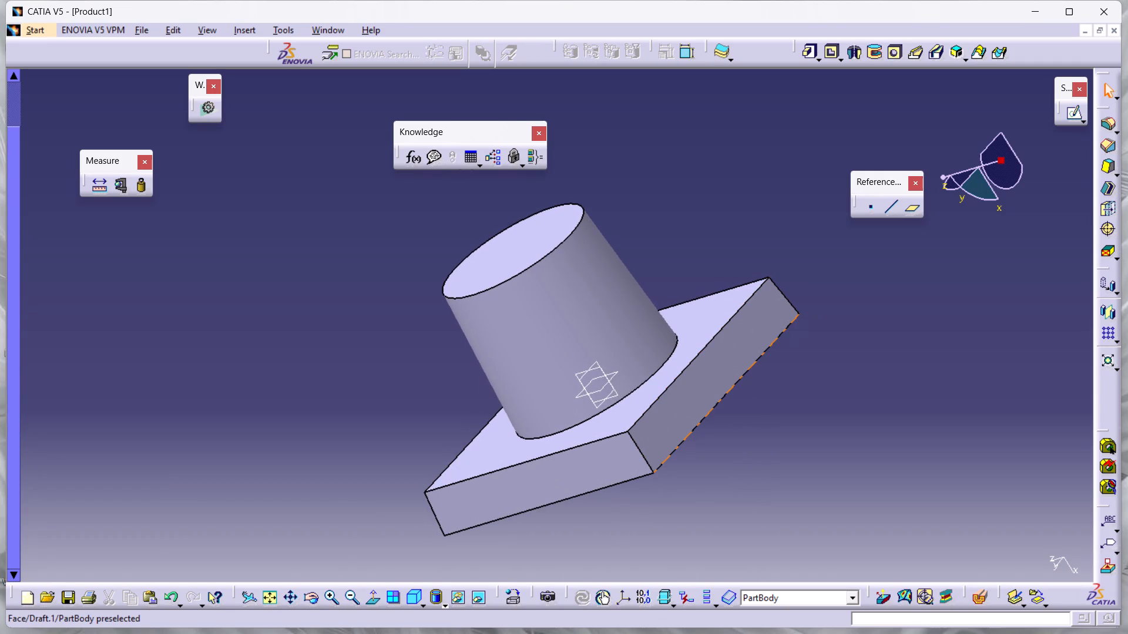
pyautogui.scroll(-13, 56, 392)
pyautogui.scroll(3, 65, 391)
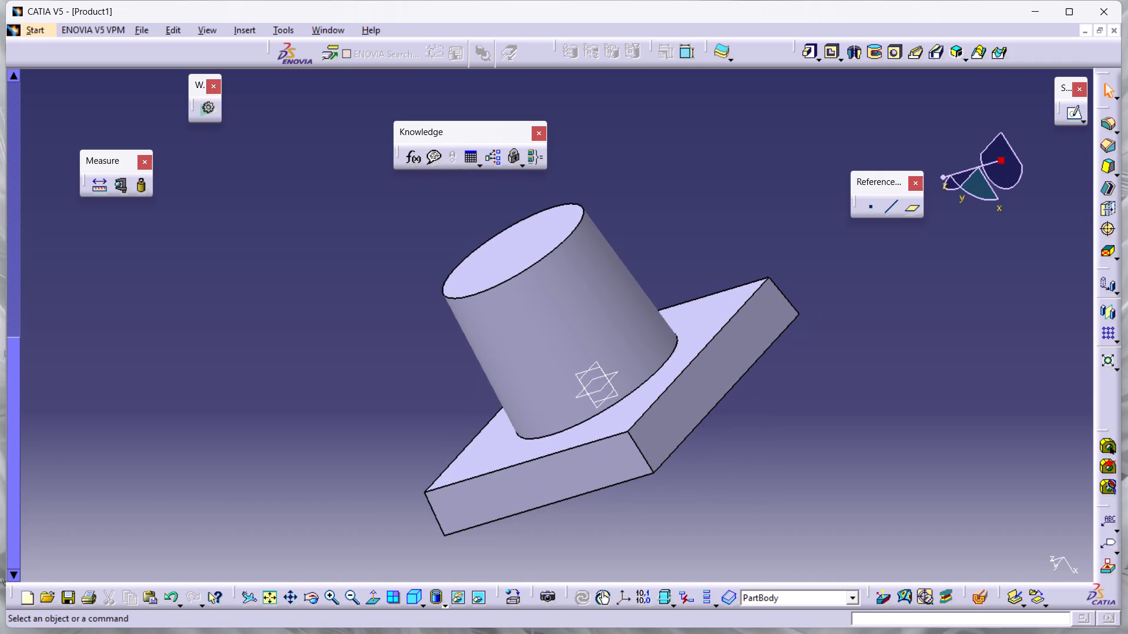
pyautogui.scroll(18, 65, 390)
pyautogui.scroll(-5, 65, 385)
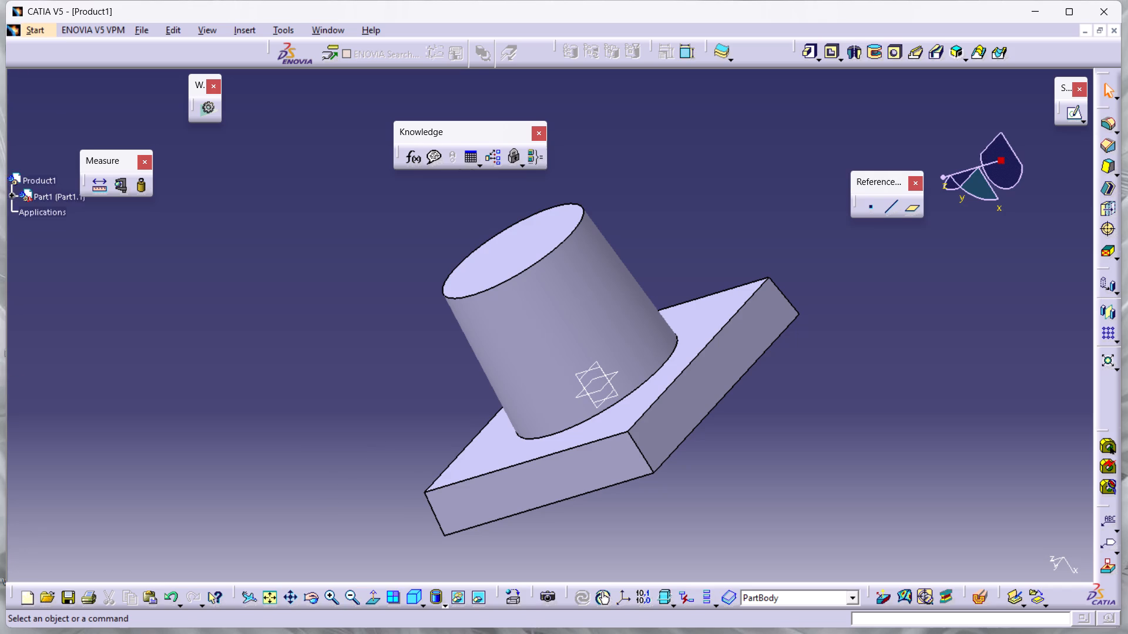
pyautogui.scroll(-1, 65, 385)
pyautogui.keyDown('ctrl'); pyautogui.scroll(-3, 65, 385); pyautogui.keyUp('ctrl')
pyautogui.keyDown('ctrl'); pyautogui.scroll(3, 65, 385); pyautogui.keyUp('ctrl')
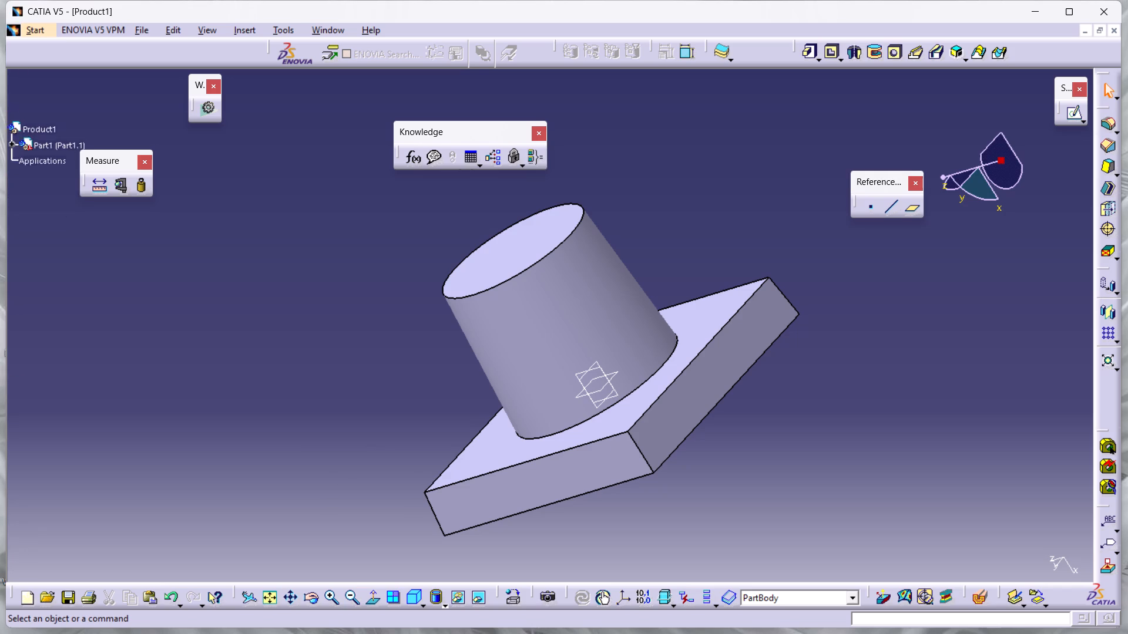
pyautogui.keyDown('ctrl'); pyautogui.scroll(8, 65, 385); pyautogui.keyUp('ctrl')
pyautogui.scroll(-3, 65, 385)
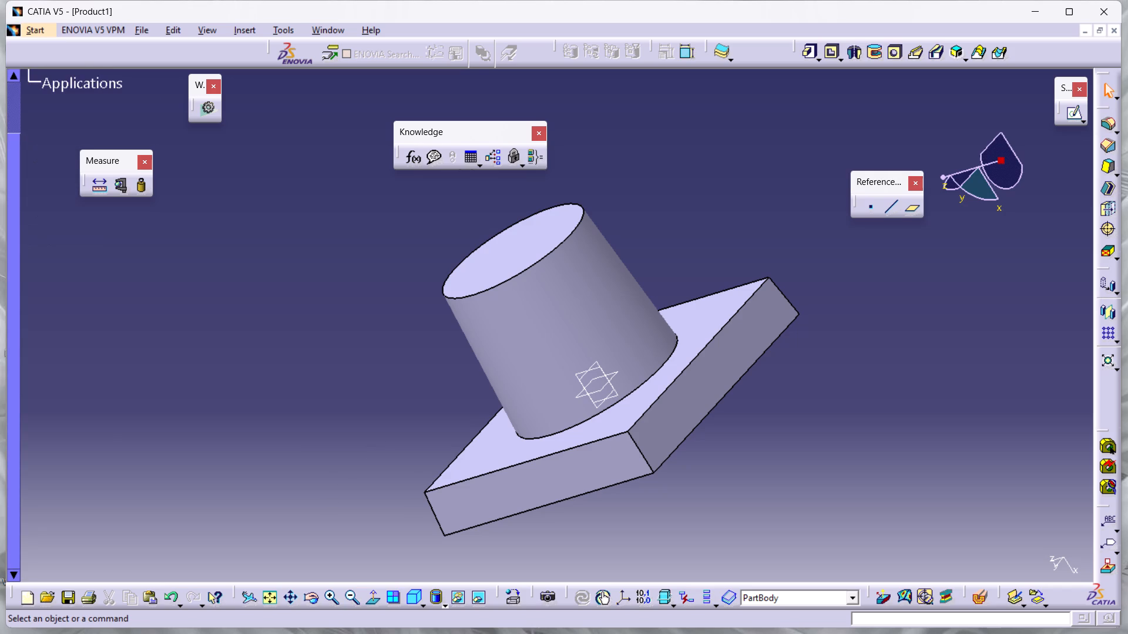
pyautogui.scroll(2, 65, 385)
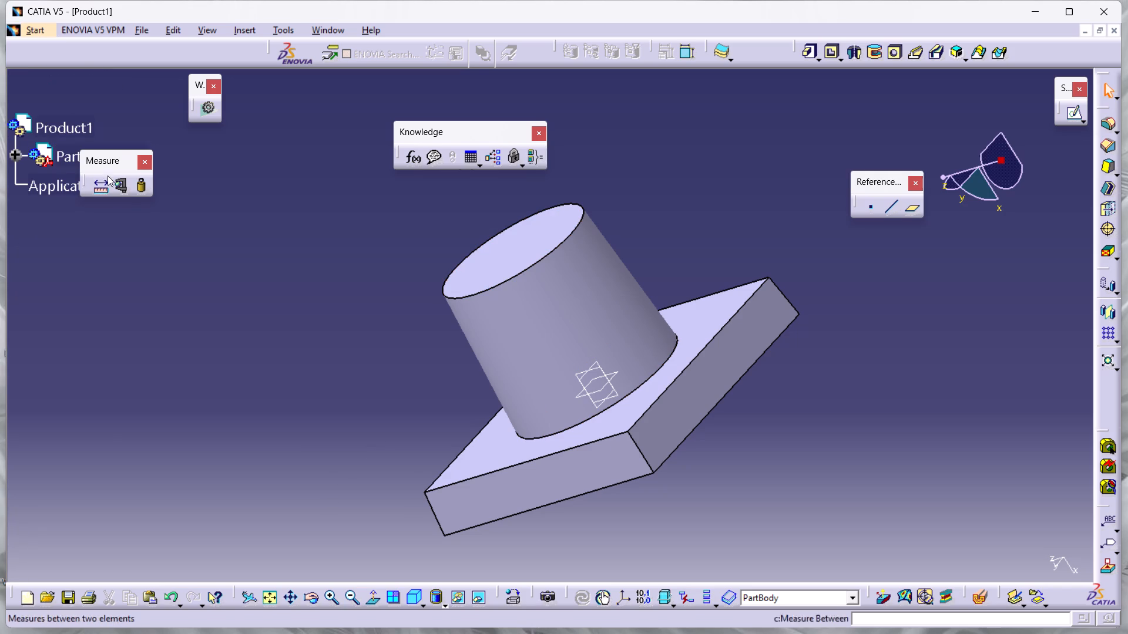
pyautogui.click(106, 164)
pyautogui.moveTo(105, 163); pyautogui.dragTo(277, 98)
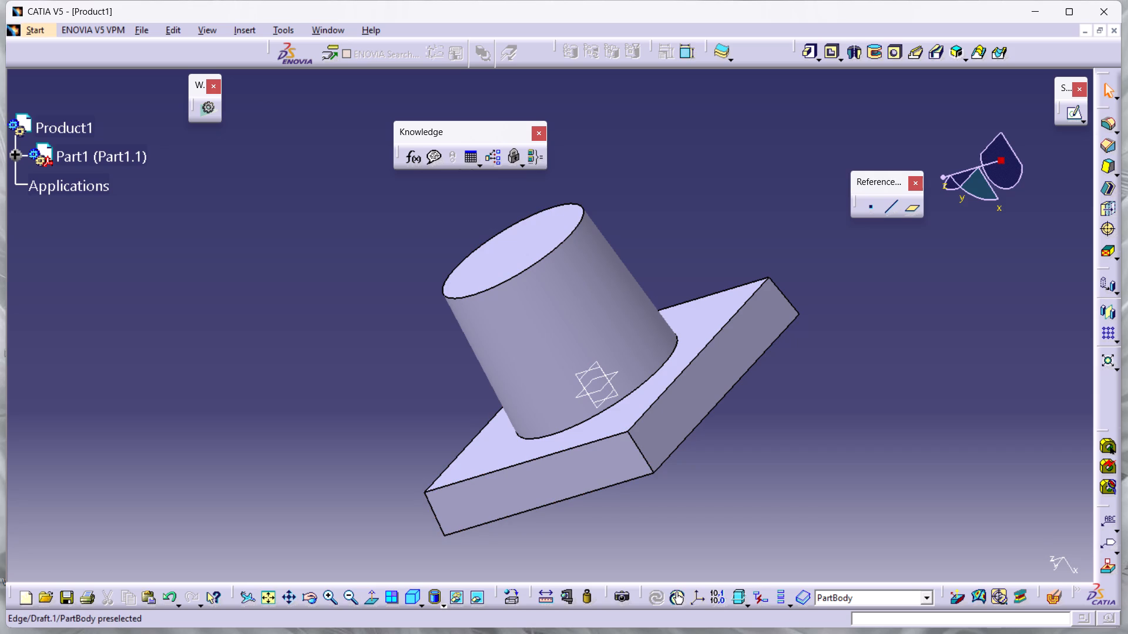
# Fillet the circular edge of the boss's end face with a 25 mm radius, using tangency selection.
pyautogui.click(1103, 118)
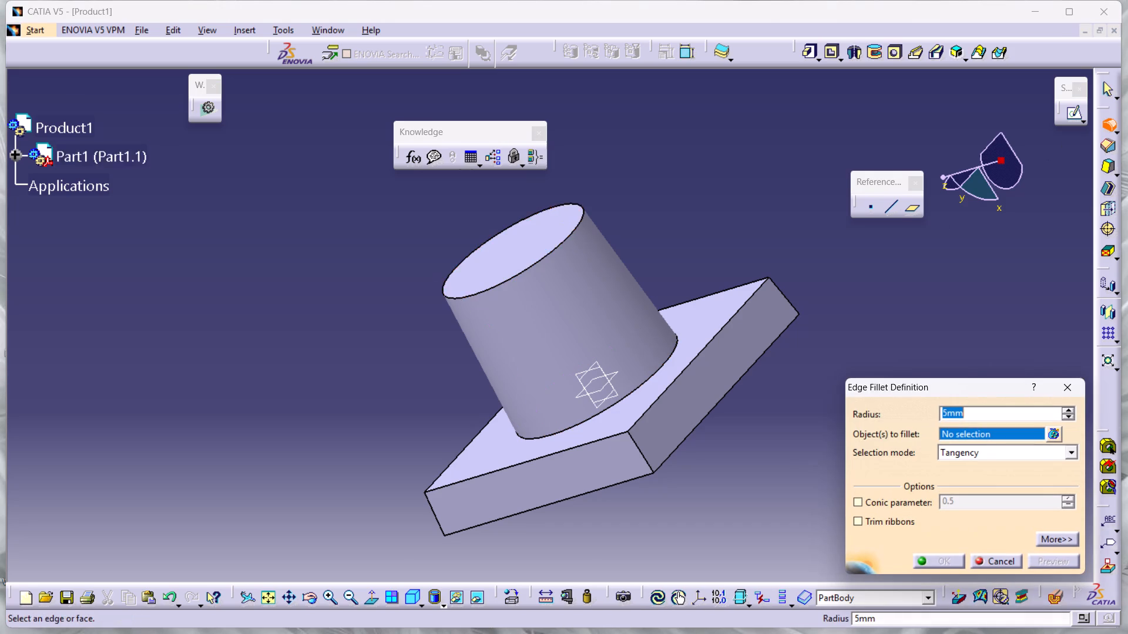
pyautogui.click(491, 291)
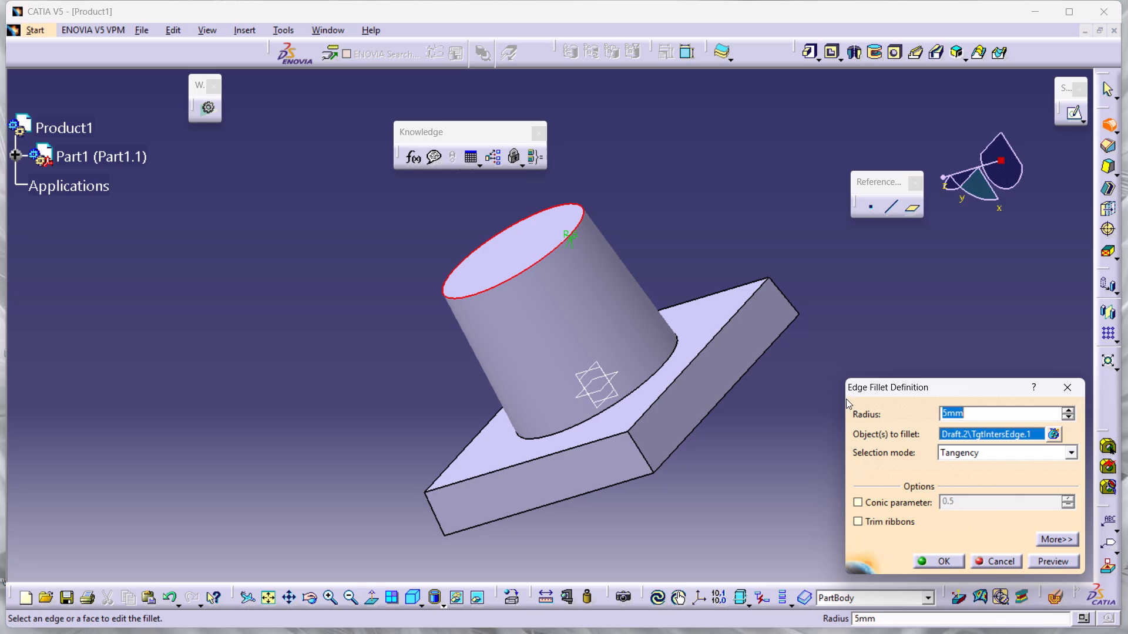
pyautogui.write('25')
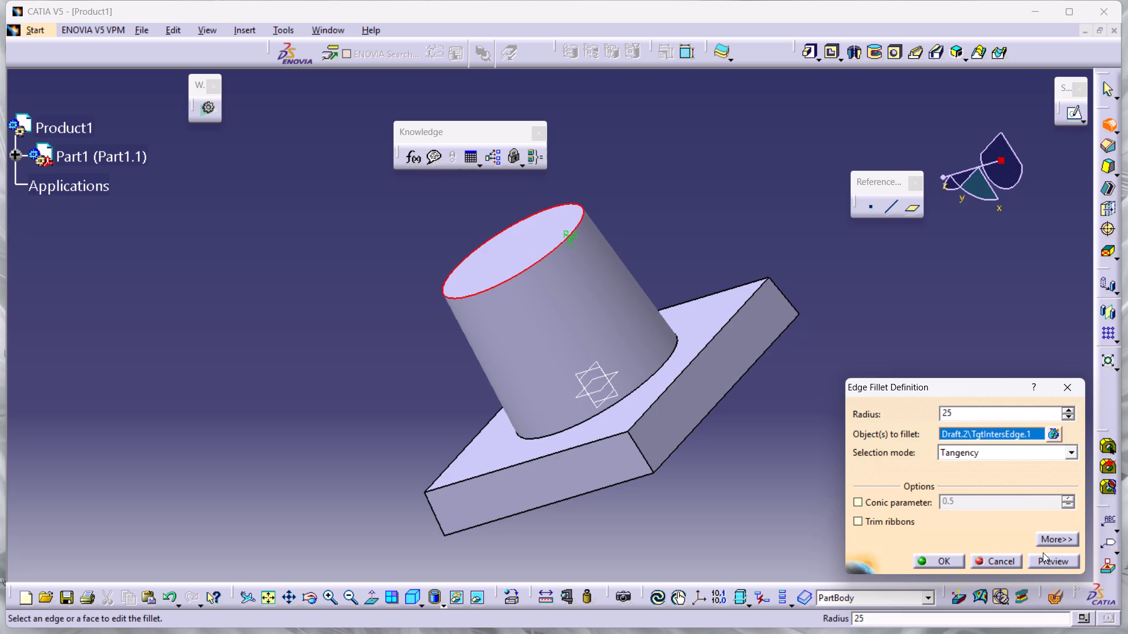
pyautogui.click(1048, 558)
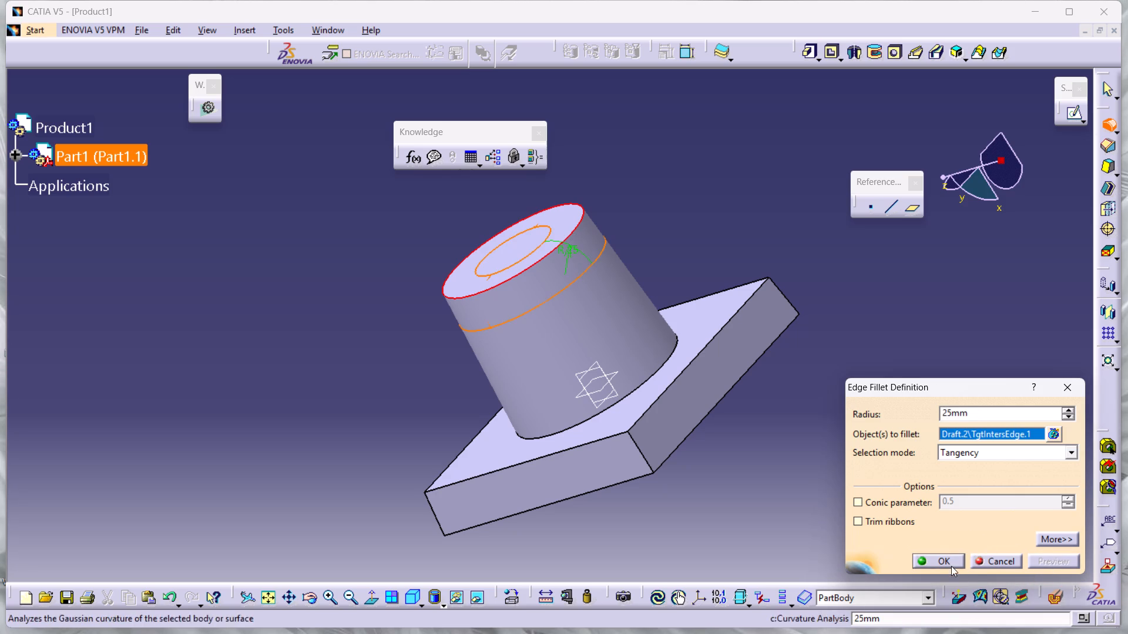
pyautogui.click(951, 559)
pyautogui.click(908, 493)
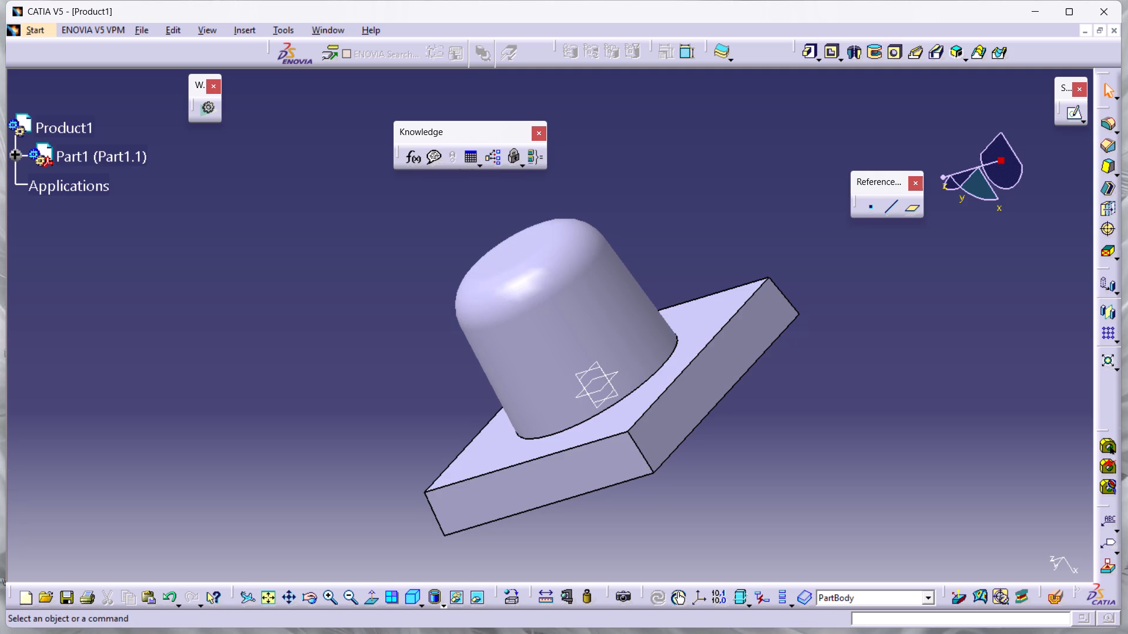
# Examine the filleted boss and the plate from several angles and distances.
pyautogui.moveTo(226, 414); pyautogui.dragTo(234, 406, button='middle')
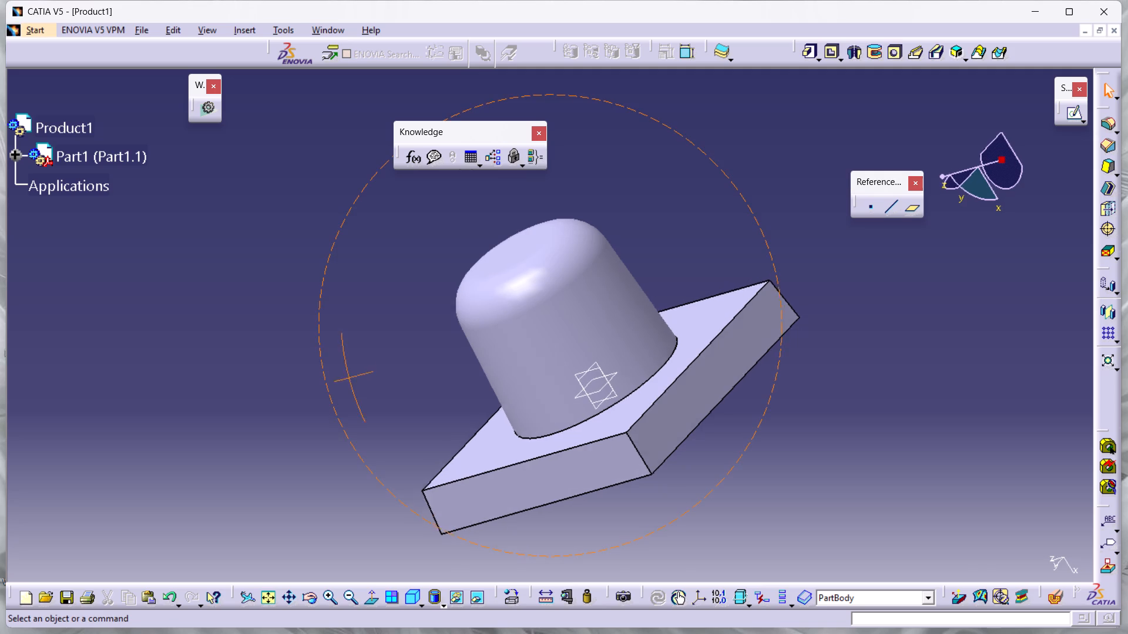
pyautogui.moveTo(234, 406); pyautogui.dragTo(373, 247, button='middle')
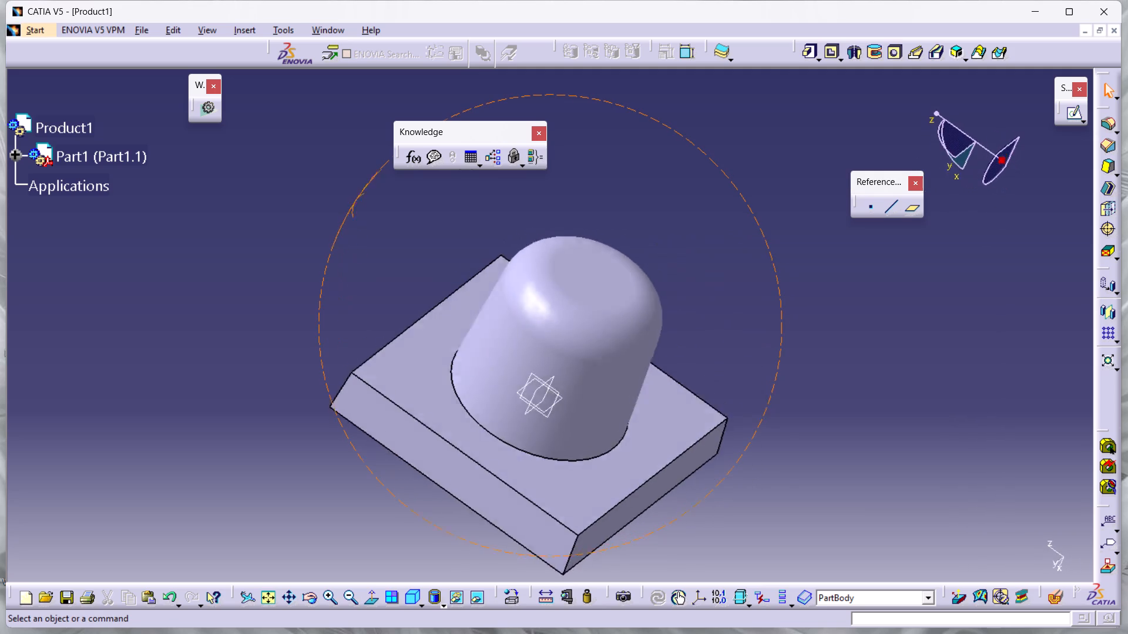
pyautogui.moveTo(373, 247); pyautogui.dragTo(382, 245, button='middle')
pyautogui.keyDown('ctrl'); pyautogui.moveTo(391, 244); pyautogui.dragTo(399, 243, button='middle'); pyautogui.keyUp('ctrl')
pyautogui.keyDown('ctrl'); pyautogui.moveTo(405, 243); pyautogui.dragTo(425, 256, button='middle'); pyautogui.keyUp('ctrl')
pyautogui.middleClick(778, 354)
pyautogui.keyDown('ctrl'); pyautogui.moveTo(778, 350); pyautogui.dragTo(754, 322, button='middle'); pyautogui.keyUp('ctrl')
pyautogui.keyDown('ctrl'); pyautogui.middleClick(754, 321); pyautogui.keyUp('ctrl')
pyautogui.keyDown('ctrl'); pyautogui.middleClick(753, 321); pyautogui.keyUp('ctrl')
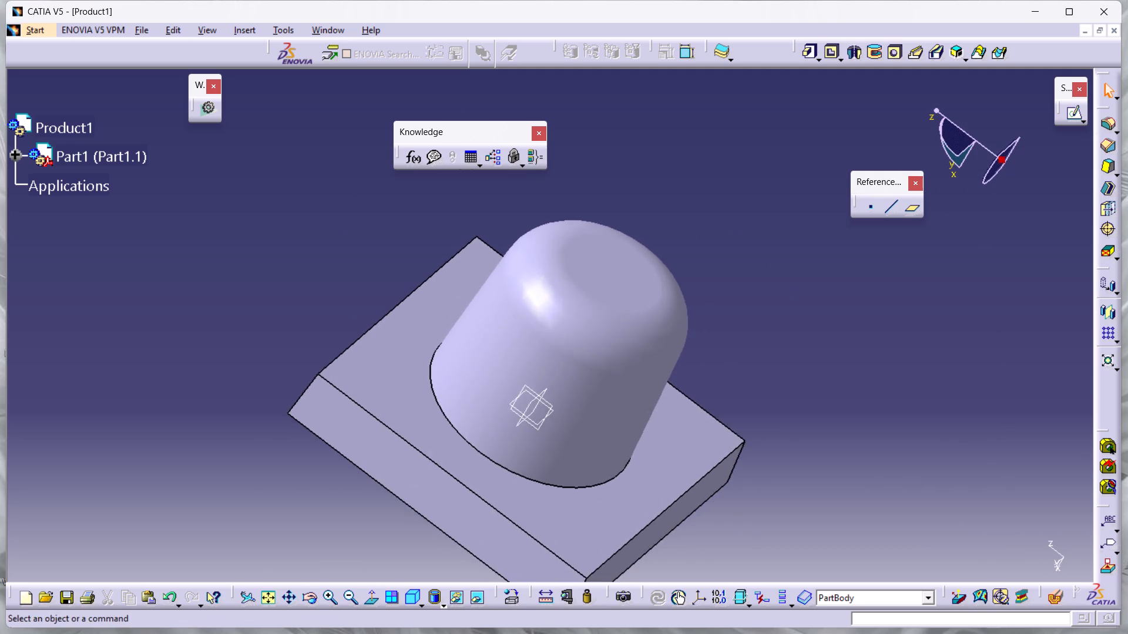
pyautogui.keyDown('ctrl'); pyautogui.middleClick(753, 321); pyautogui.keyUp('ctrl')
pyautogui.keyDown('ctrl'); pyautogui.moveTo(753, 321); pyautogui.dragTo(758, 376, button='middle'); pyautogui.keyUp('ctrl')
pyautogui.keyDown('ctrl'); pyautogui.middleClick(758, 376); pyautogui.keyUp('ctrl')
pyautogui.moveTo(775, 426); pyautogui.dragTo(776, 419, button='middle')
pyautogui.keyDown('ctrl'); pyautogui.middleClick(776, 417); pyautogui.keyUp('ctrl')
pyautogui.keyDown('ctrl'); pyautogui.moveTo(774, 411); pyautogui.dragTo(773, 404, button='middle'); pyautogui.keyUp('ctrl')
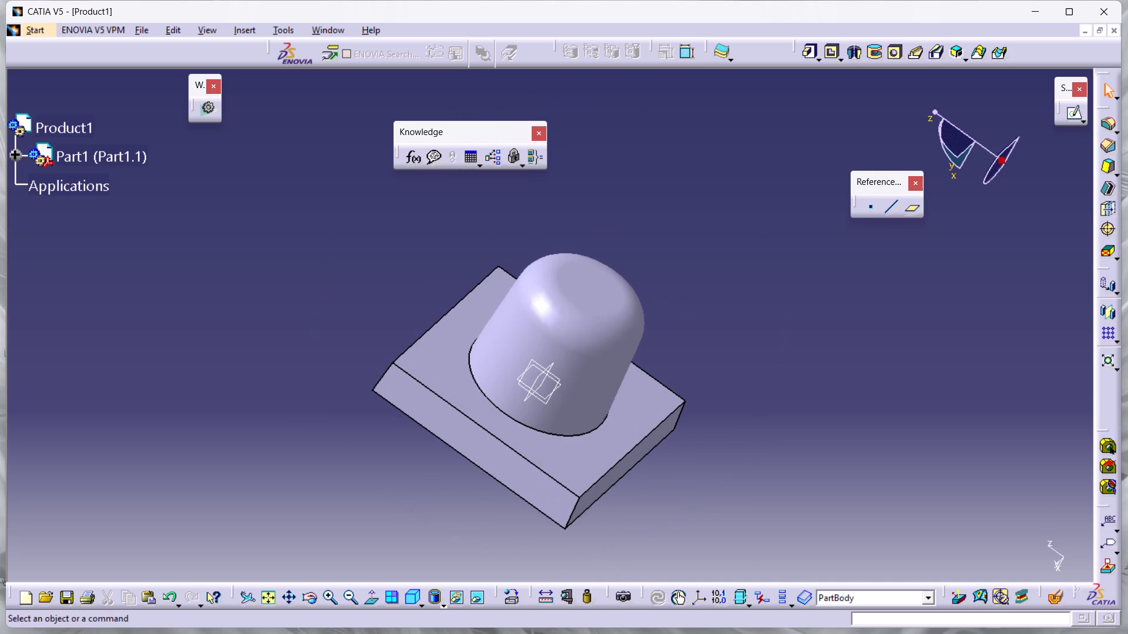
pyautogui.scroll(1, 743, 508)
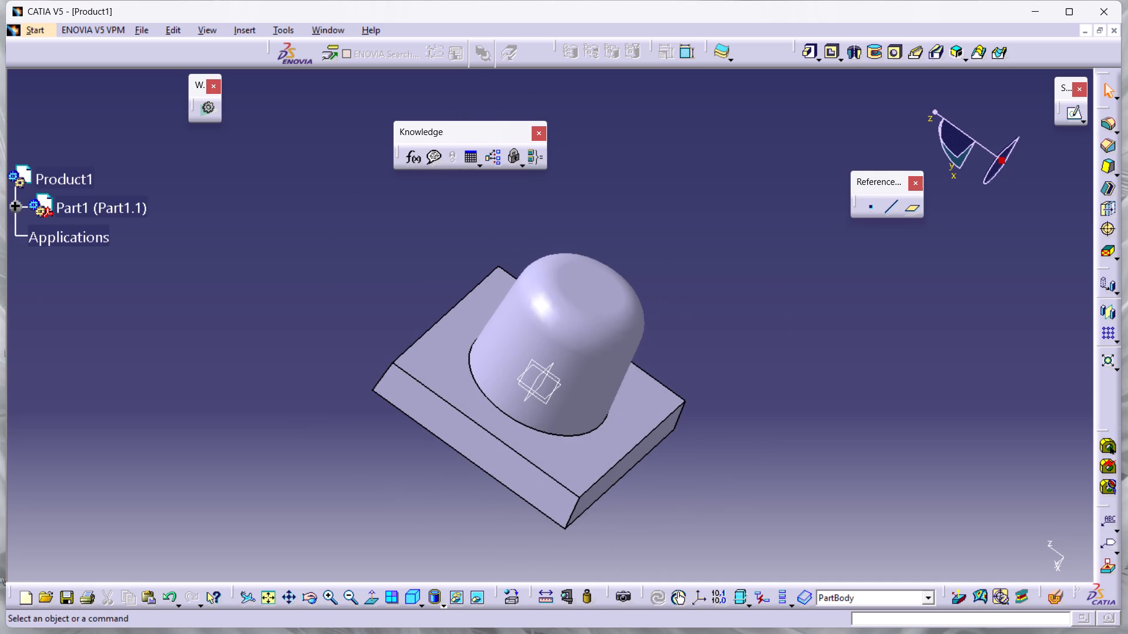
pyautogui.moveTo(726, 492); pyautogui.dragTo(721, 448, button='middle')
pyautogui.keyDown('ctrl'); pyautogui.middleClick(721, 448); pyautogui.keyUp('ctrl')
pyautogui.keyDown('ctrl'); pyautogui.moveTo(721, 448); pyautogui.dragTo(734, 484, button='middle'); pyautogui.keyUp('ctrl')
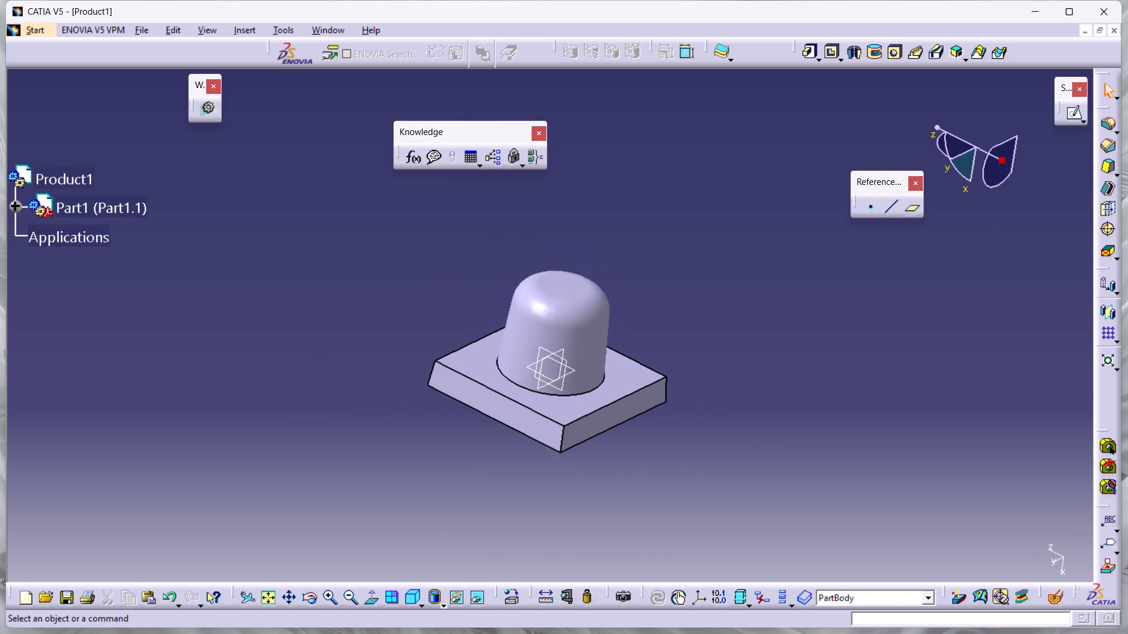
pyautogui.keyDown('ctrl'); pyautogui.moveTo(734, 484); pyautogui.dragTo(727, 481, button='middle'); pyautogui.keyUp('ctrl')
pyautogui.keyDown('ctrl'); pyautogui.middleClick(723, 478); pyautogui.keyUp('ctrl')
pyautogui.keyDown('ctrl'); pyautogui.middleClick(683, 436); pyautogui.keyUp('ctrl')
pyautogui.keyDown('ctrl'); pyautogui.moveTo(683, 436); pyautogui.dragTo(715, 474, button='middle'); pyautogui.keyUp('ctrl')
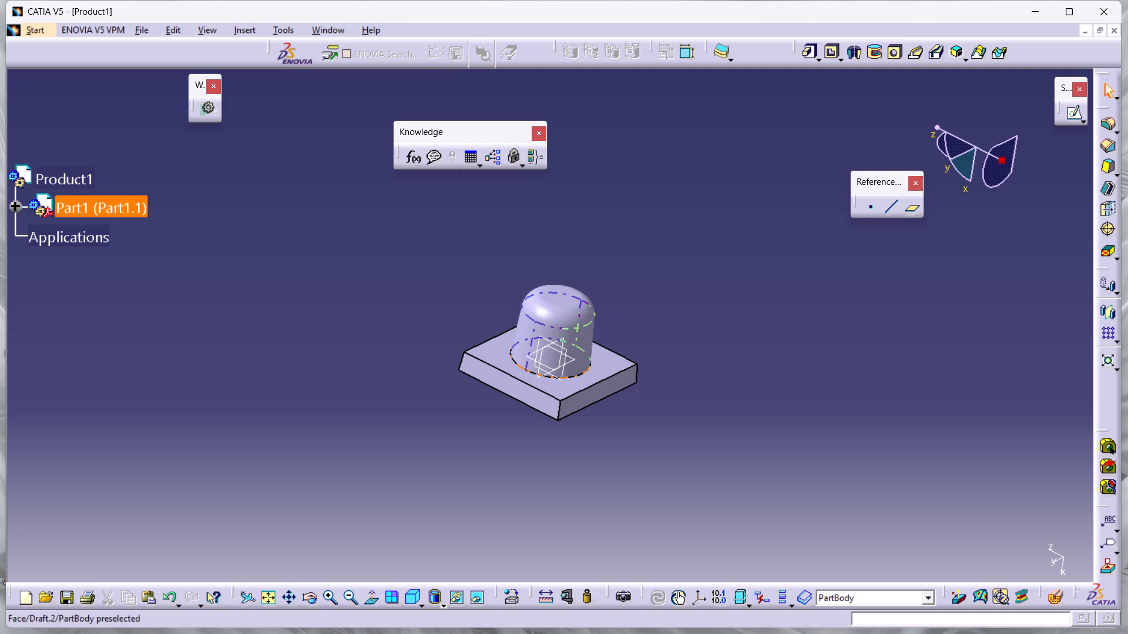
pyautogui.moveTo(597, 251); pyautogui.dragTo(646, 296, button='middle')
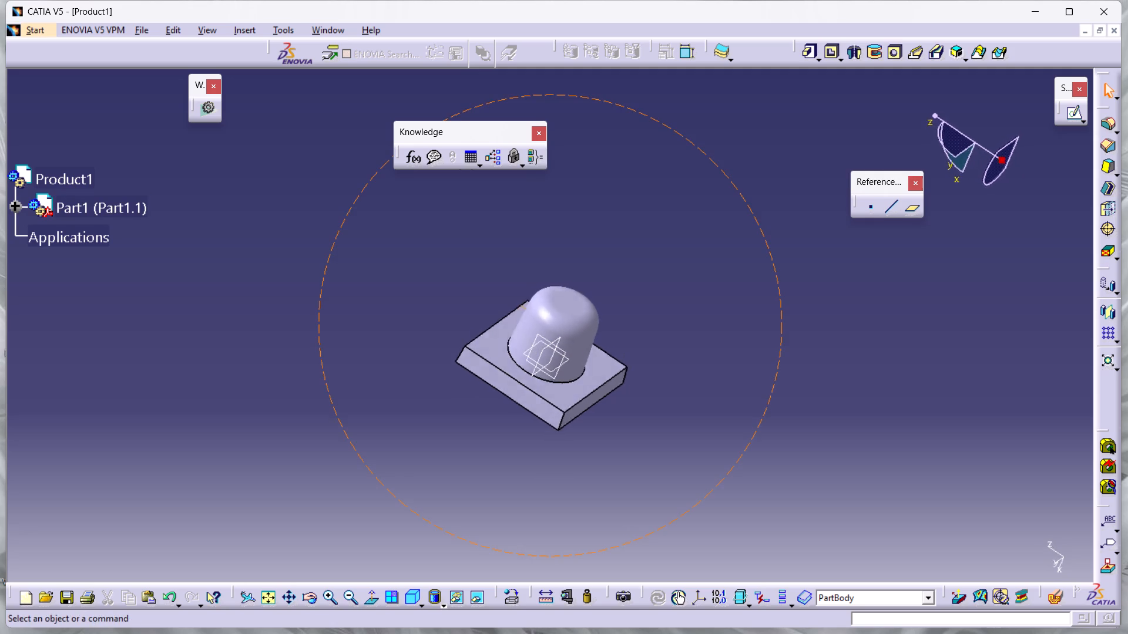
pyautogui.moveTo(646, 296); pyautogui.dragTo(661, 356, button='middle')
pyautogui.moveTo(640, 444); pyautogui.dragTo(630, 441, button='middle')
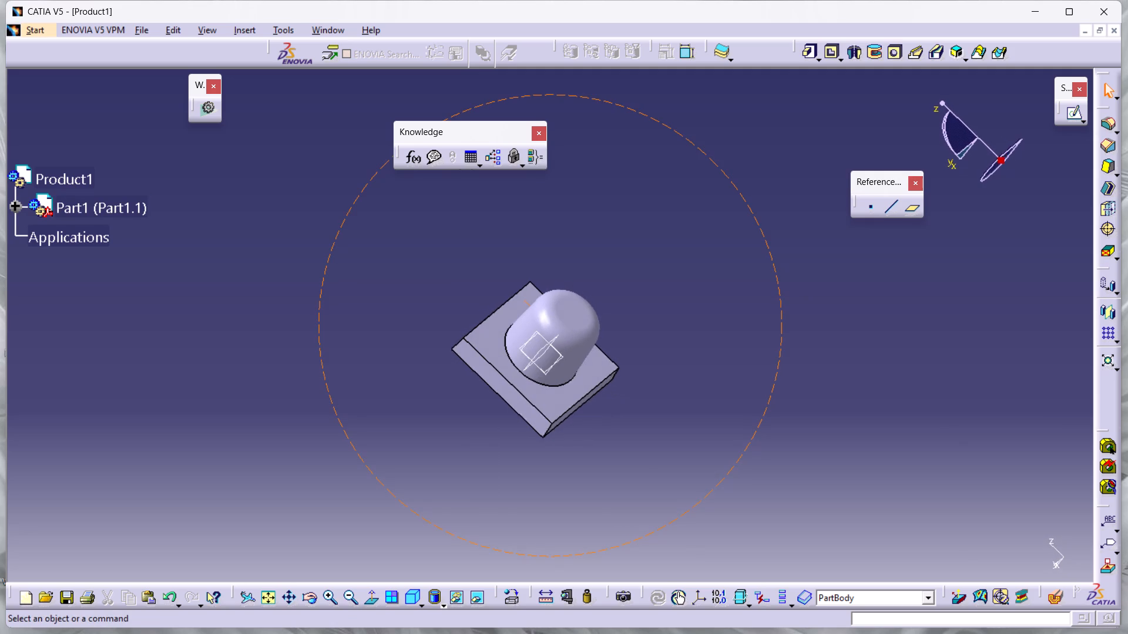
pyautogui.moveTo(630, 441); pyautogui.dragTo(632, 444, button='middle')
pyautogui.moveTo(632, 444); pyautogui.dragTo(619, 437, button='middle')
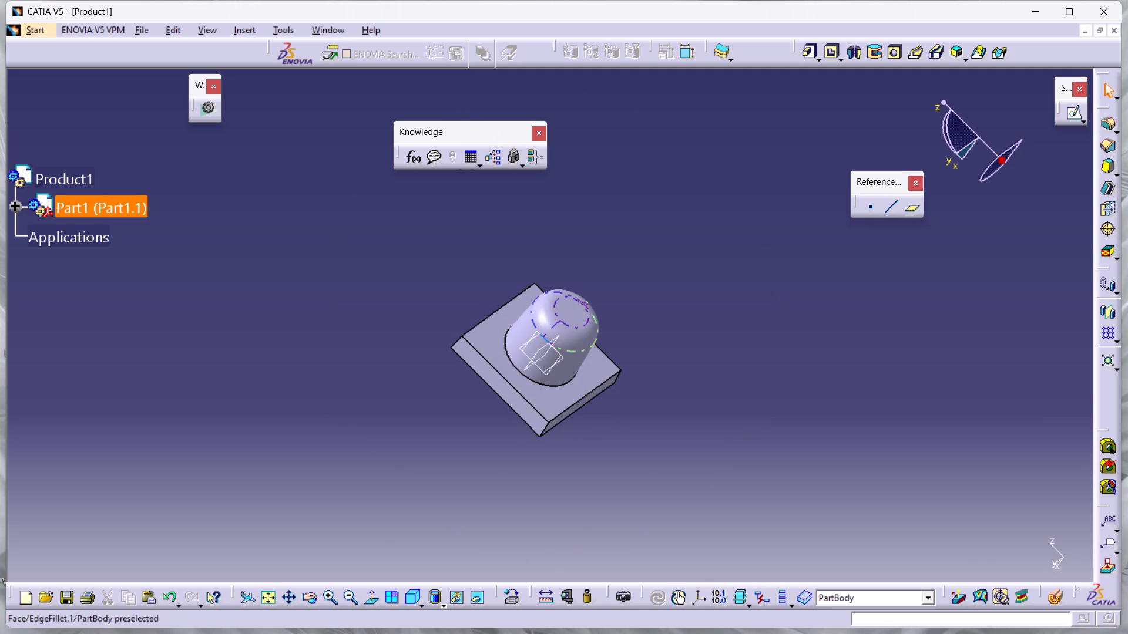
pyautogui.keyDown('ctrl'); pyautogui.moveTo(588, 326); pyautogui.dragTo(567, 256, button='middle'); pyautogui.keyUp('ctrl')
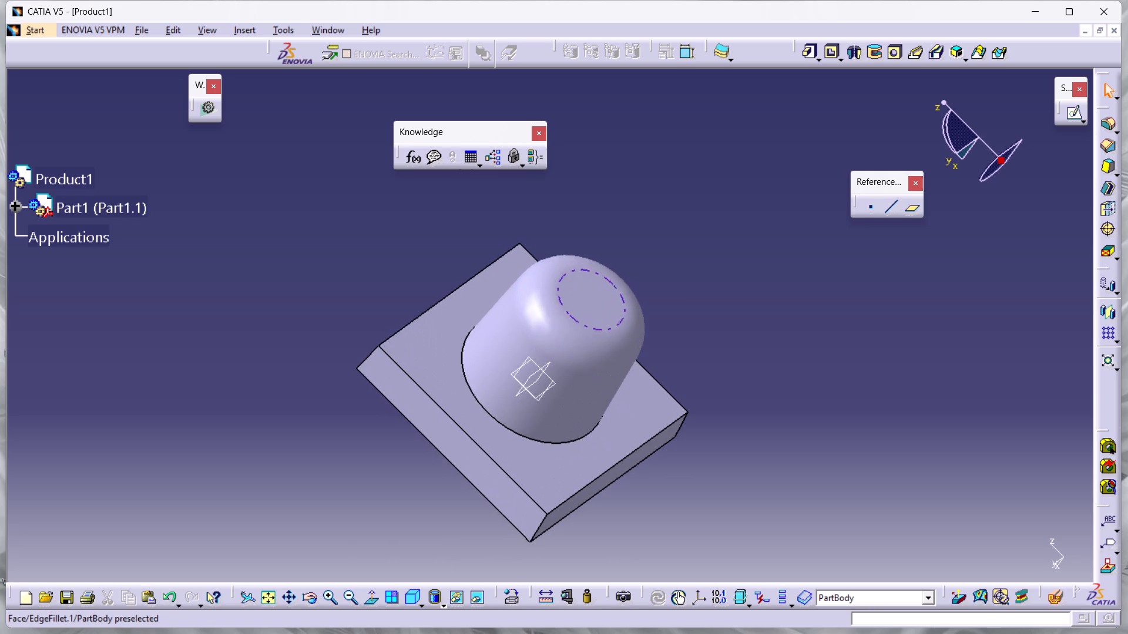
# Edit the boss's 25 mm edge fillet to include both its base edge at the plate and its end-face edge.
pyautogui.tripleClick(550, 324)
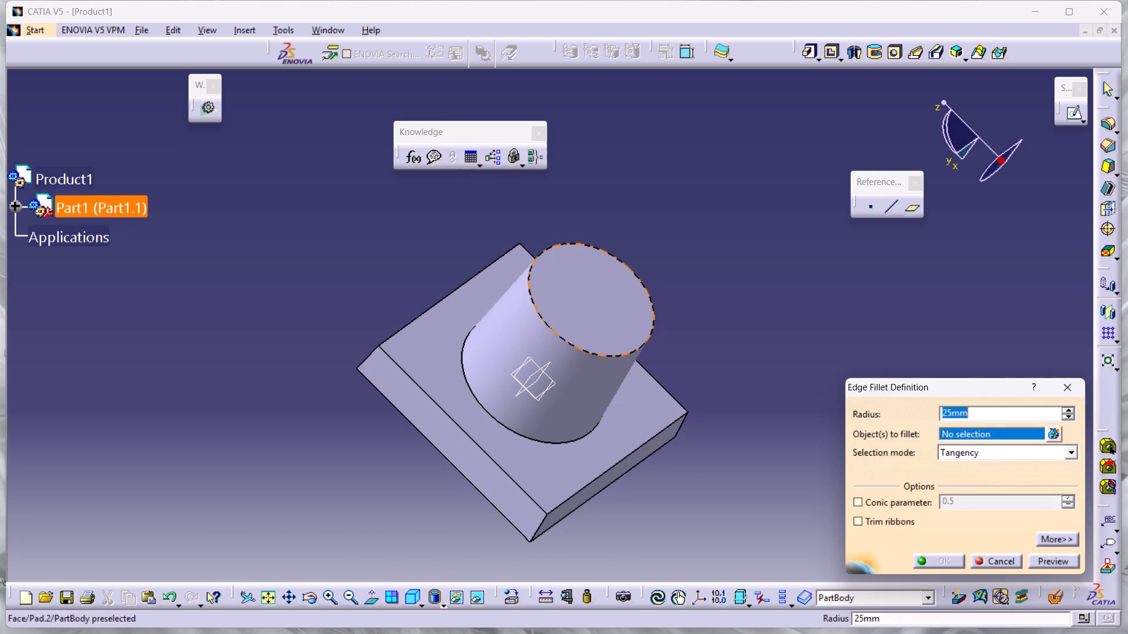
pyautogui.click(536, 443)
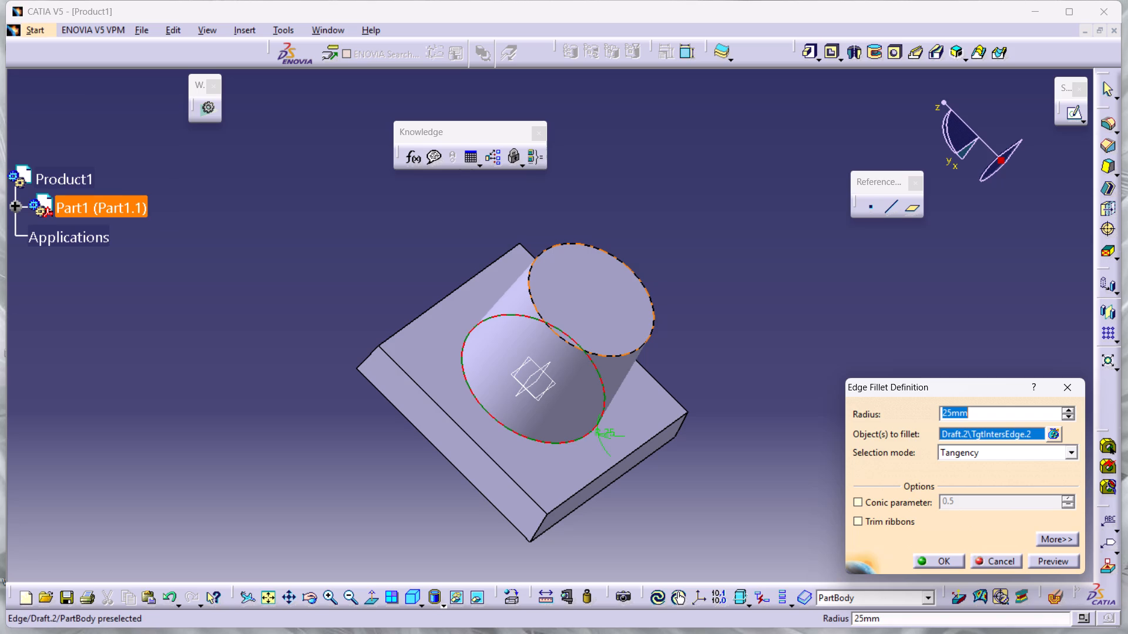
pyautogui.keyDown('ctrl'); pyautogui.click(615, 357); pyautogui.keyUp('ctrl')
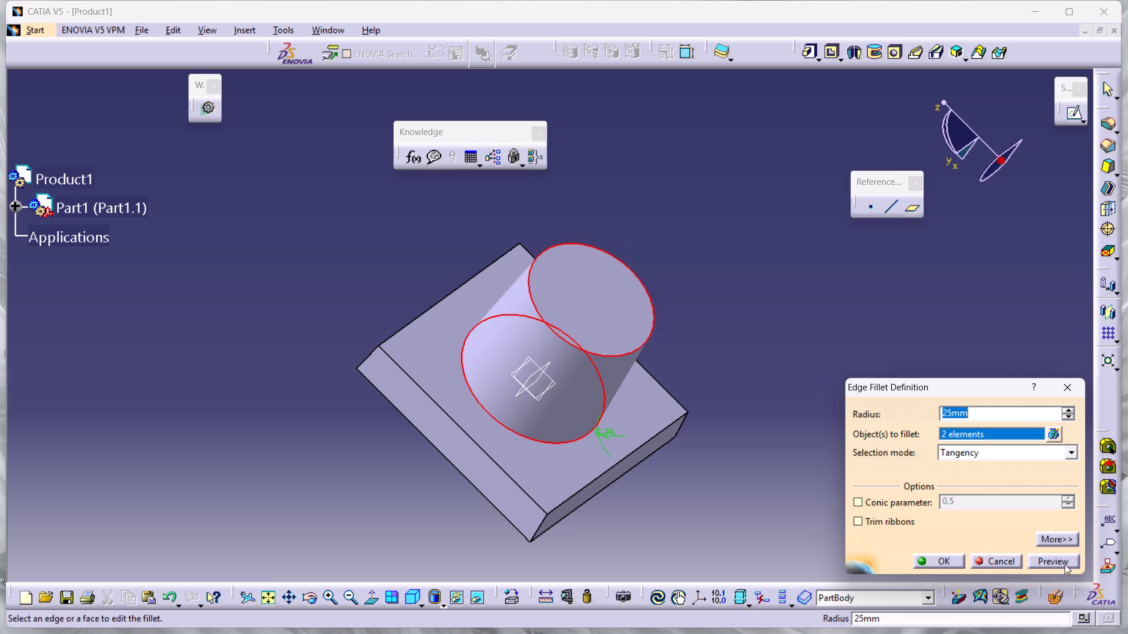
pyautogui.click(1052, 555)
pyautogui.click(916, 554)
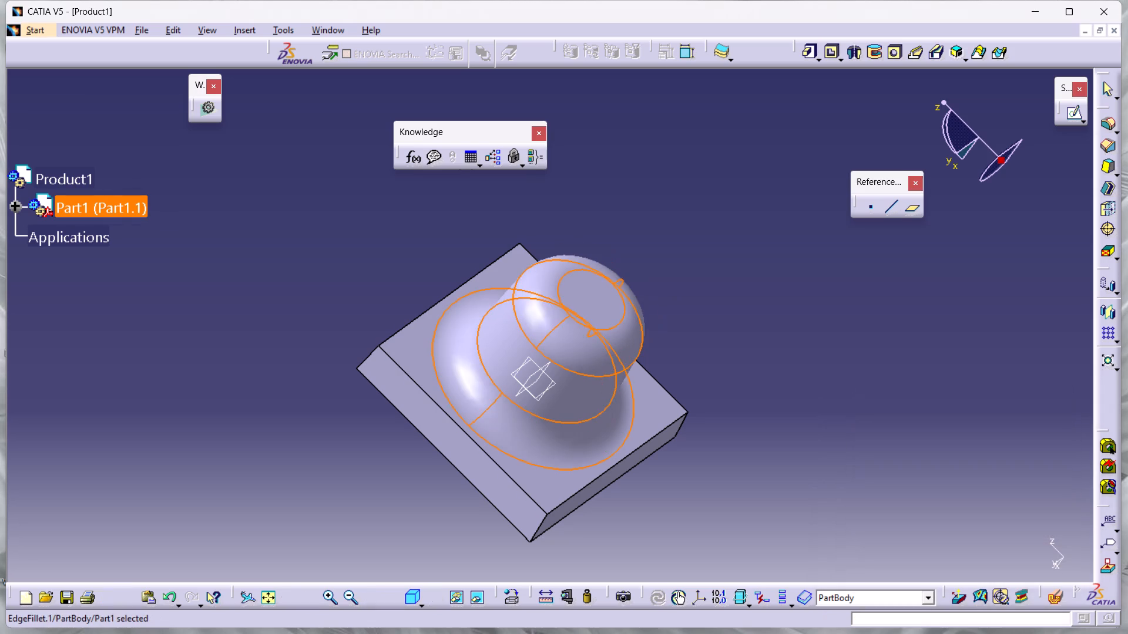
pyautogui.click(854, 494)
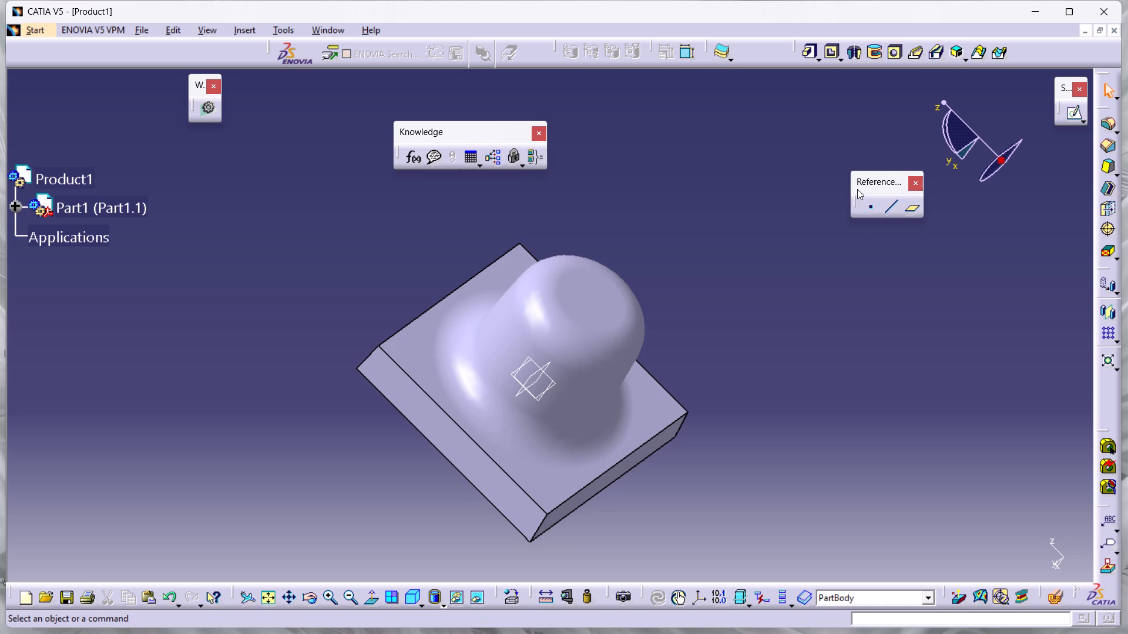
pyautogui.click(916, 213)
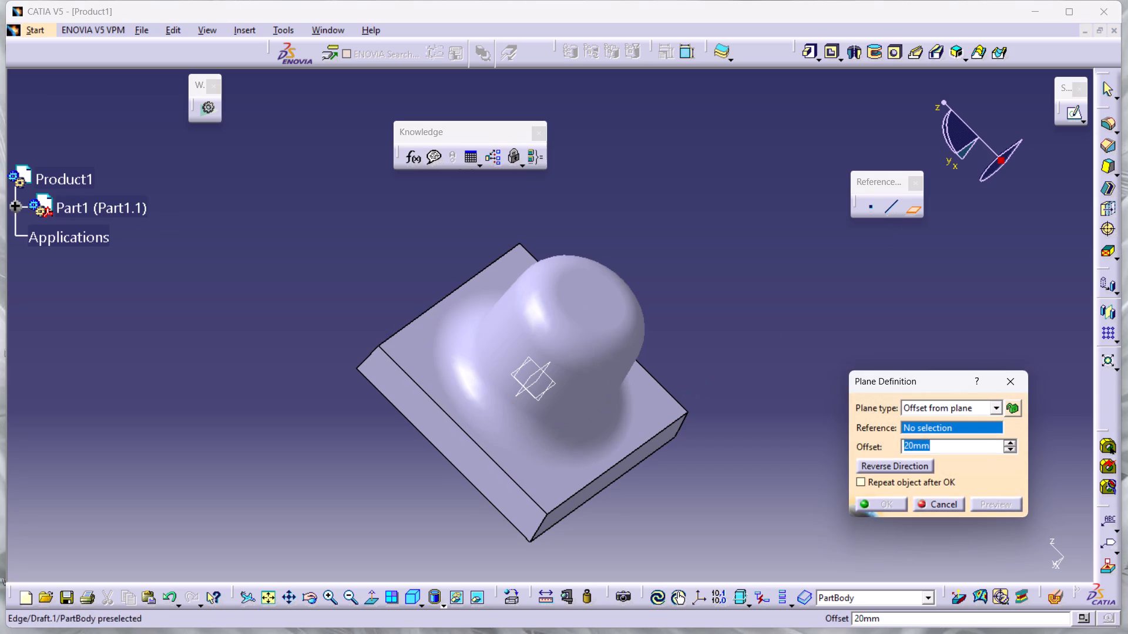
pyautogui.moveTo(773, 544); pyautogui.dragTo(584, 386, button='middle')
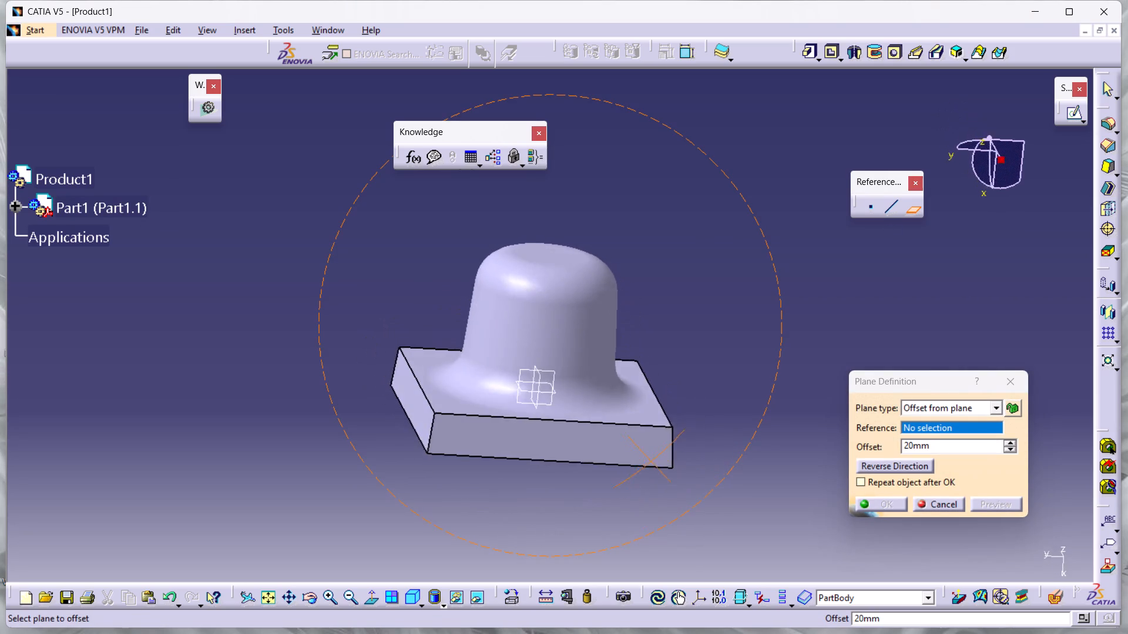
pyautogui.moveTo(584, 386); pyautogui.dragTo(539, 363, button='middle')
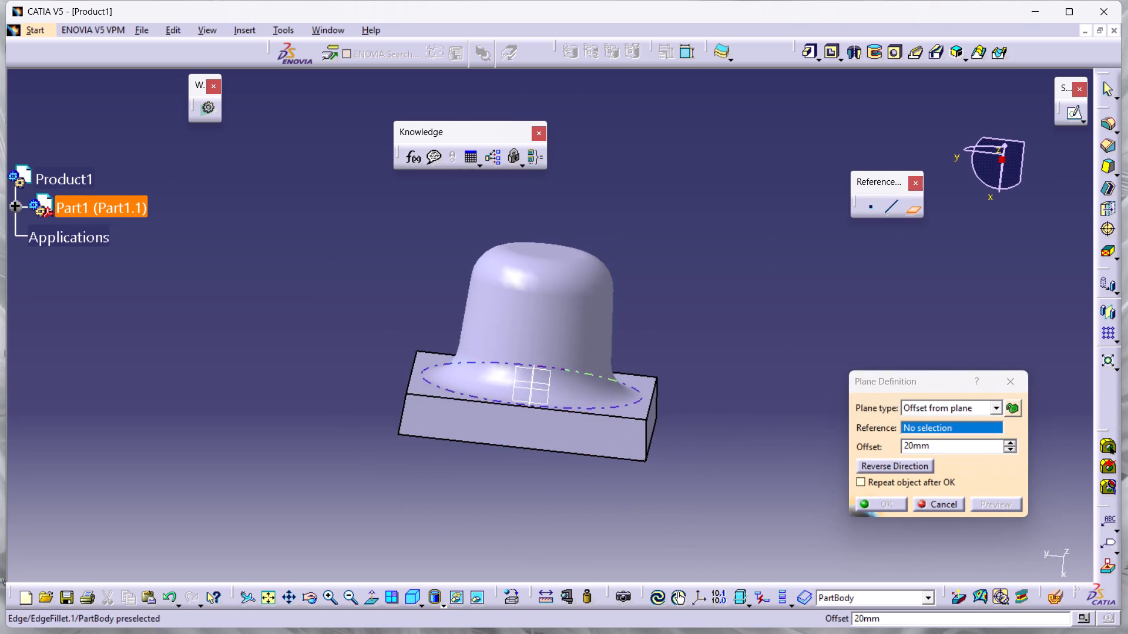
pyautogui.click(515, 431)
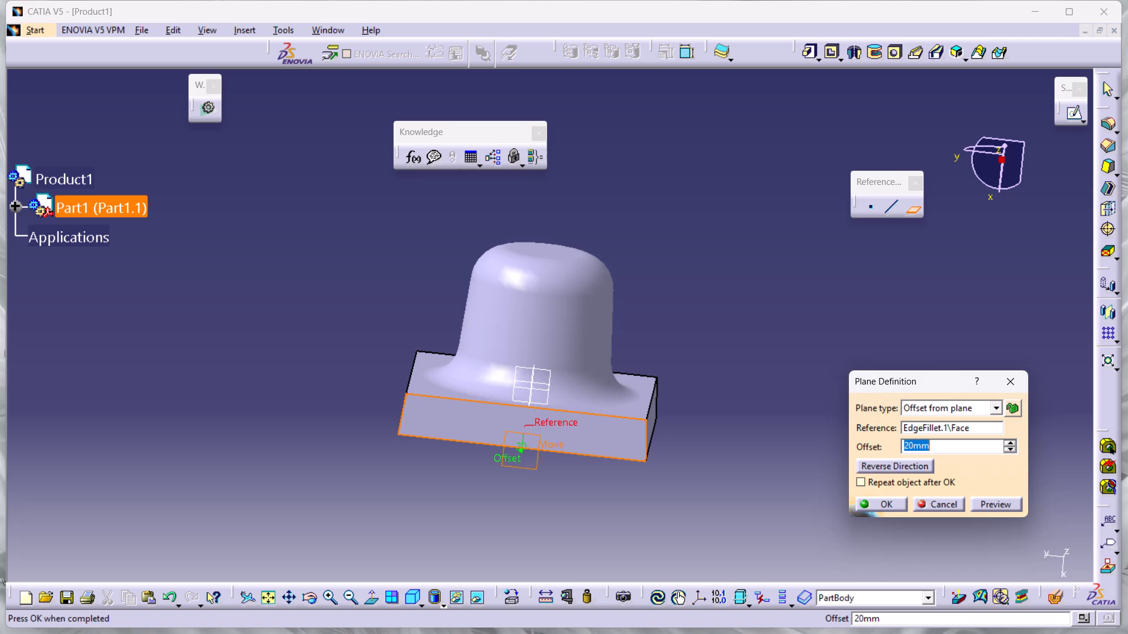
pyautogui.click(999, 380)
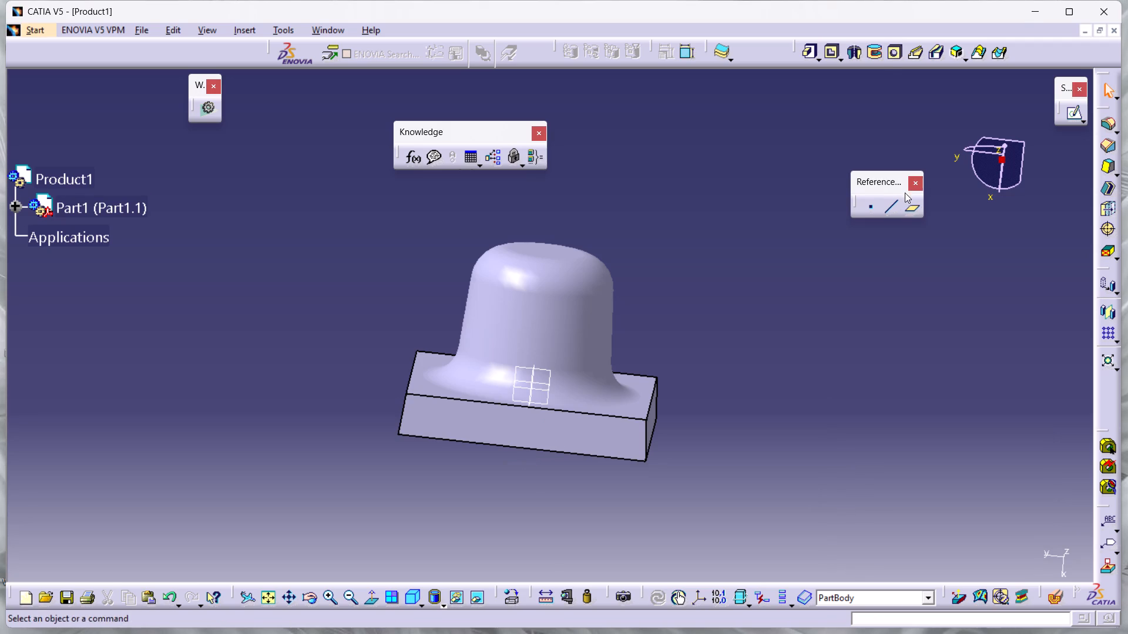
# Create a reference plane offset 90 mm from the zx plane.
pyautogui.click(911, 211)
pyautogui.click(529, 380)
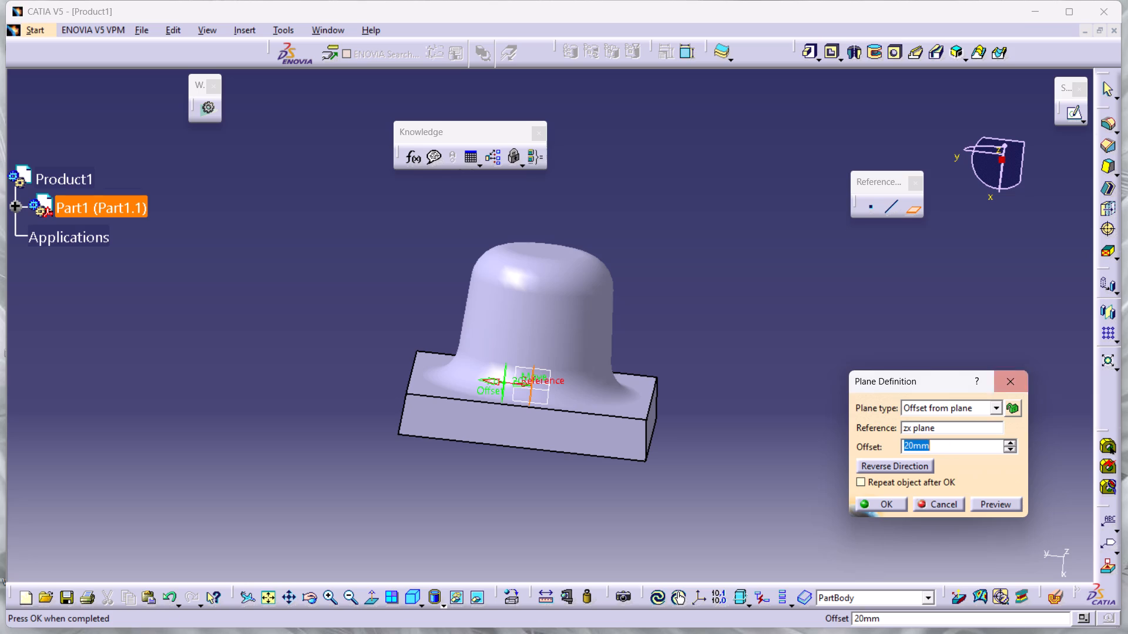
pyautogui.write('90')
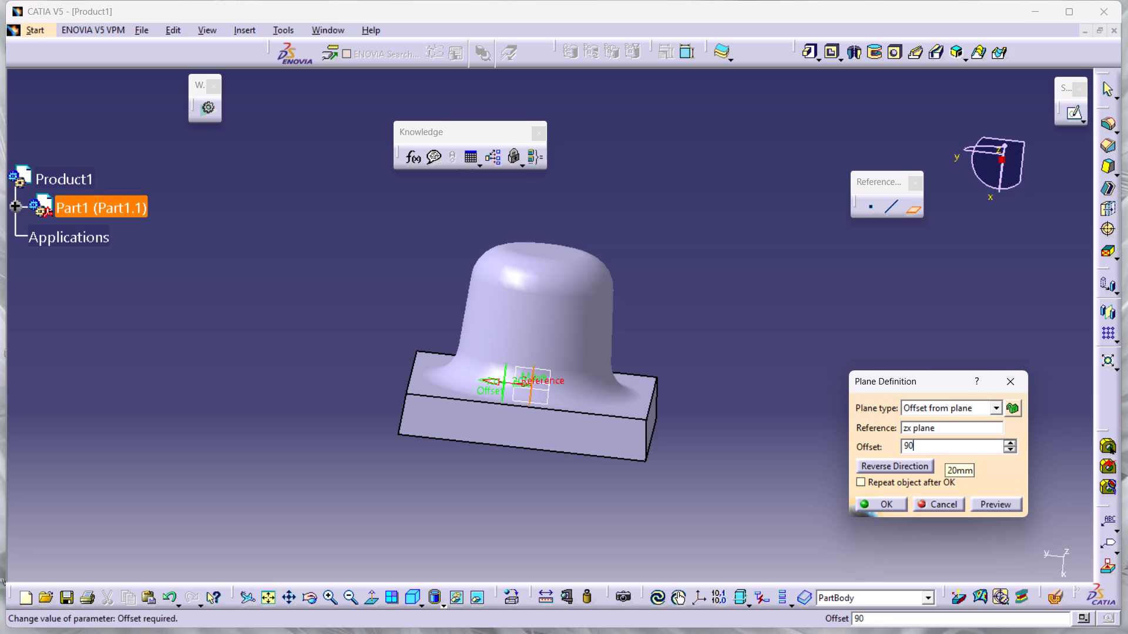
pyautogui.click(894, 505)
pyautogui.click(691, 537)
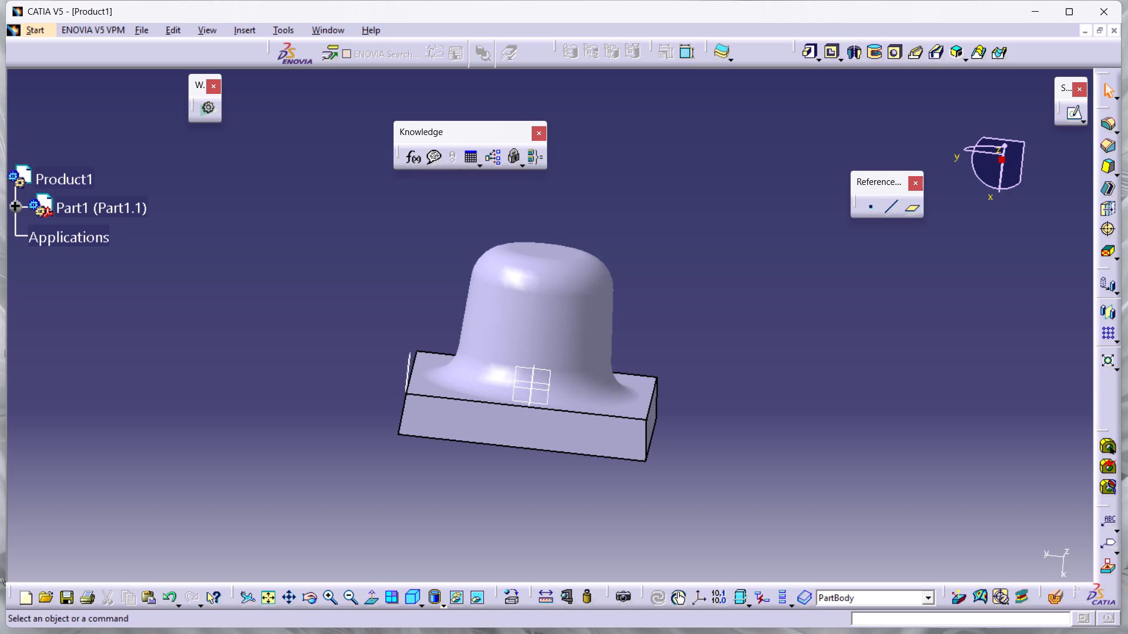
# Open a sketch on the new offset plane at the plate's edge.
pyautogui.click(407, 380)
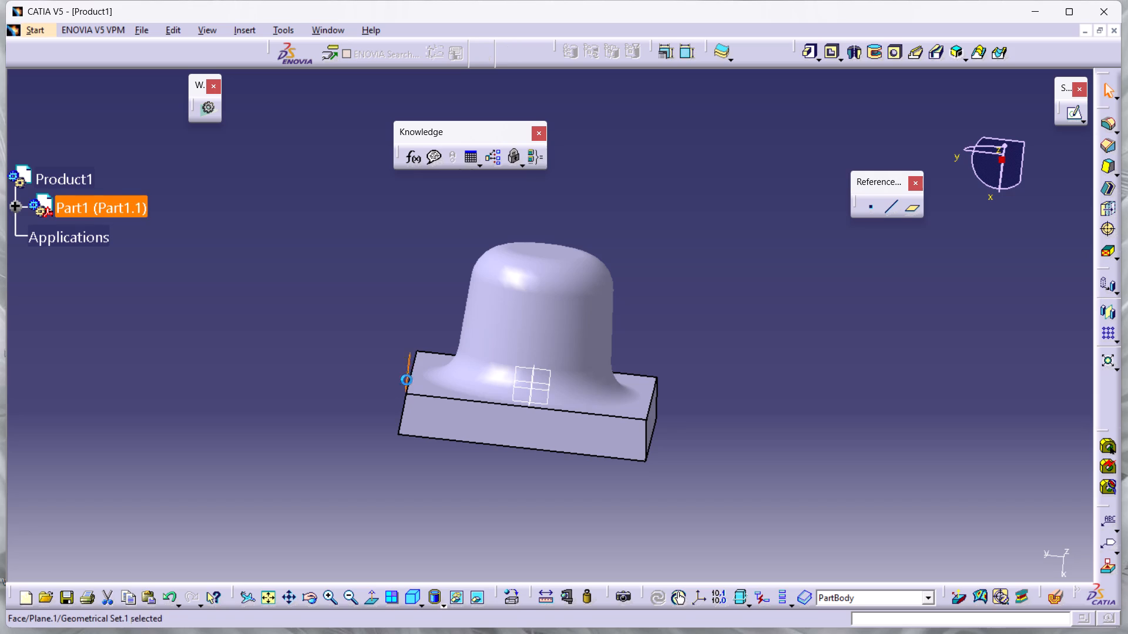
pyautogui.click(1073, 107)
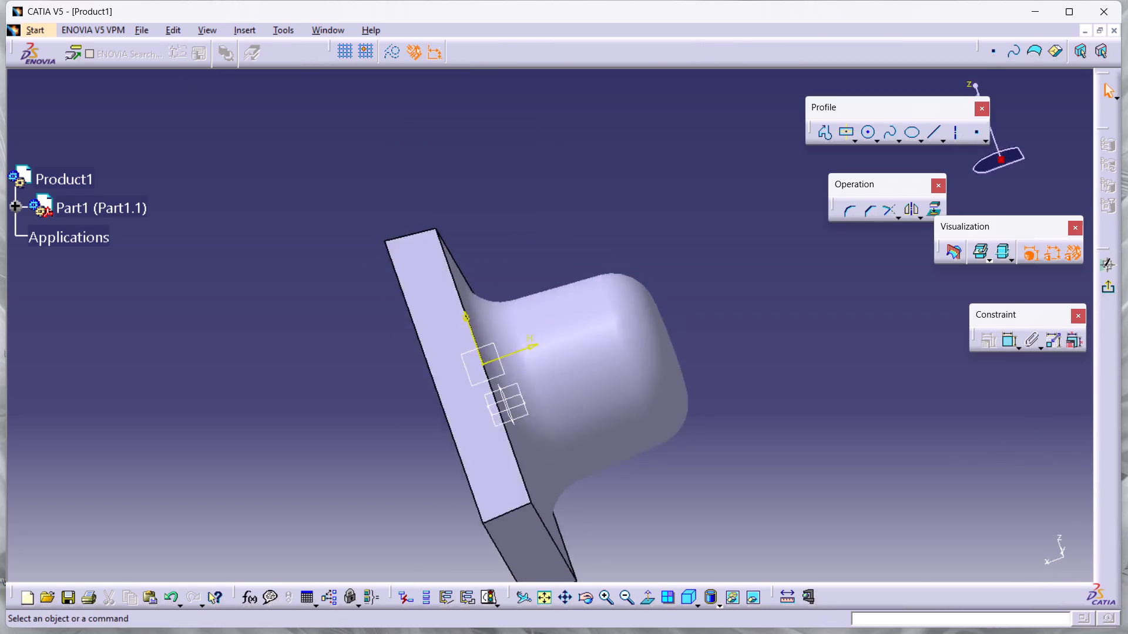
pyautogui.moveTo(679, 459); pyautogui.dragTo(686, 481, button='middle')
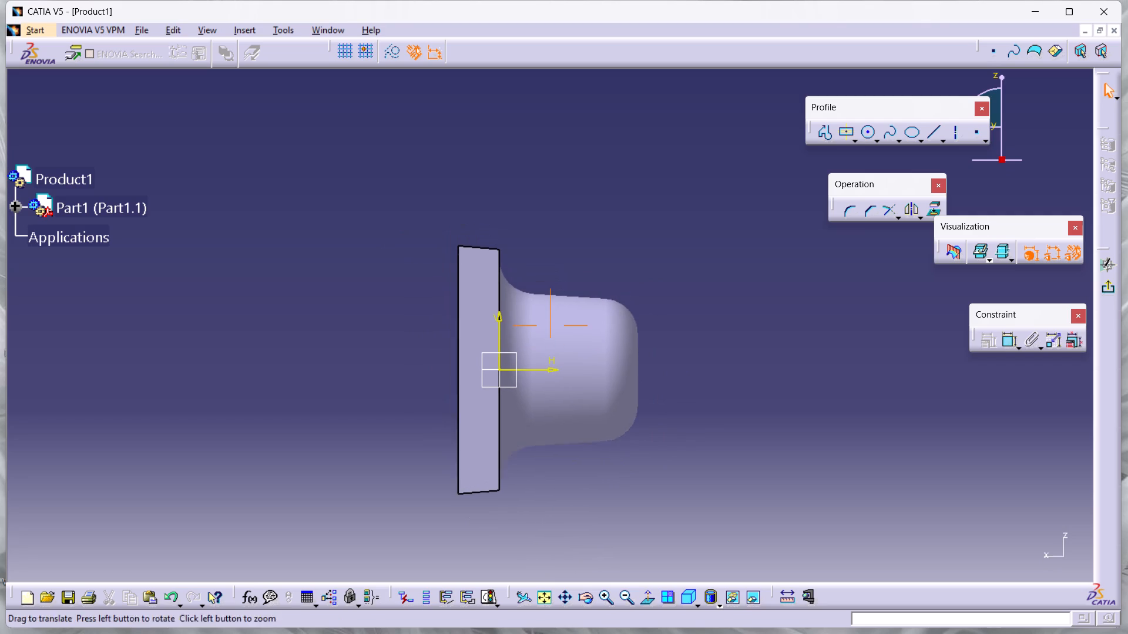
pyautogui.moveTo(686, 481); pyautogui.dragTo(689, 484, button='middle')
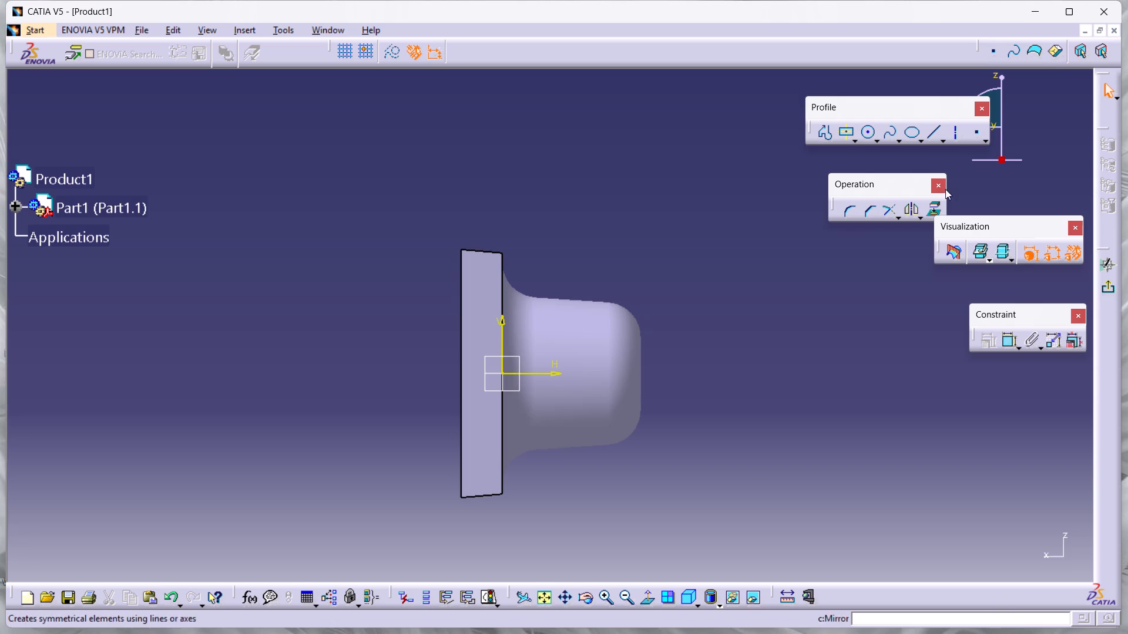
# Undo the new sketch, offset plane, fillets, boss, drafts and plate pad, back to the plate's square base sketch.
pyautogui.hotkey('ctrl', 'z')
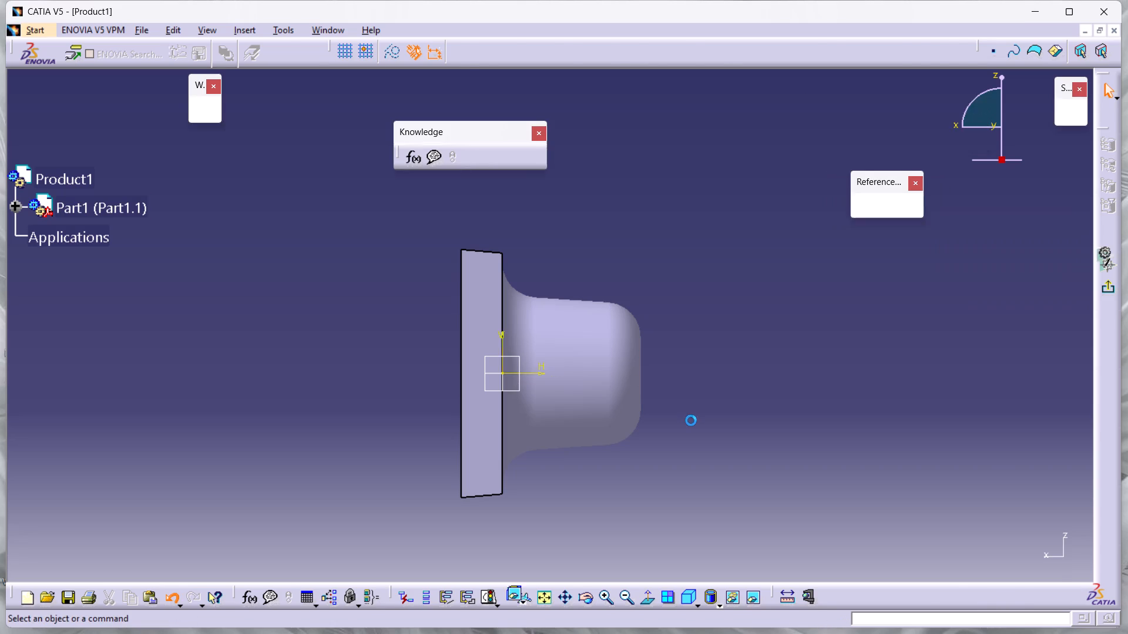
pyautogui.hotkey('ctrl', 'z')
pyautogui.hotkey('ctrl', 'z')
pyautogui.hotkey('ctrl', 'z')
pyautogui.hotkey('ctrl', 'z')
pyautogui.hotkey('ctrl', 'z')
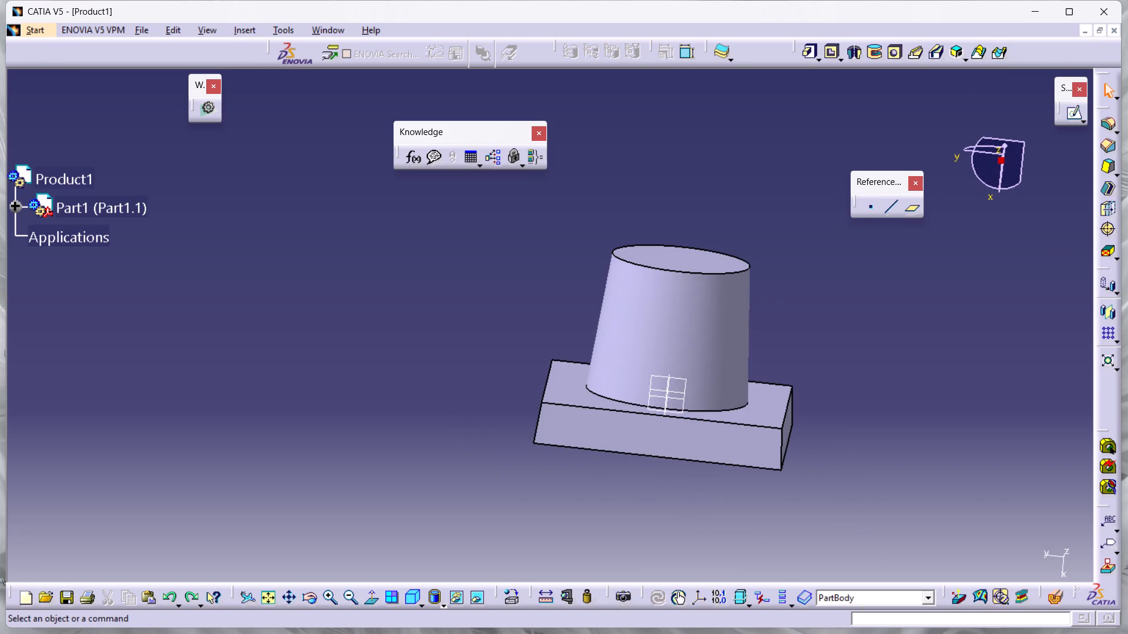
pyautogui.hotkey('ctrl', 'z')
pyautogui.hotkey('ctrl', 'z')
pyautogui.hotkey('ctrl', 'z')
pyautogui.hotkey('ctrl', 'z')
pyautogui.hotkey('ctrl', 'z')
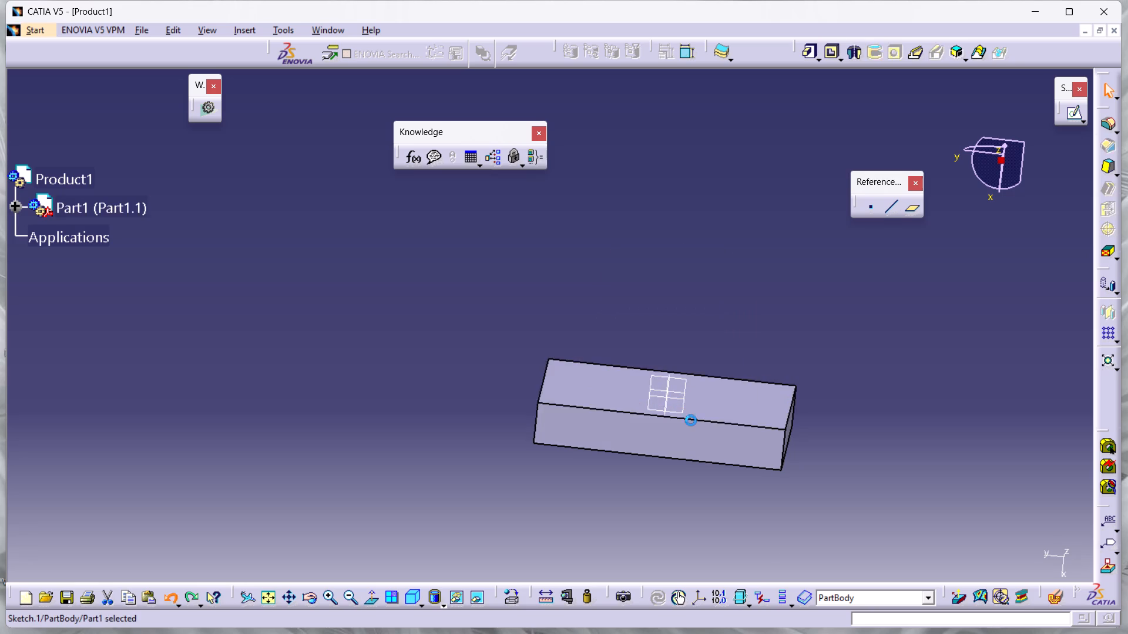
# Pad the 180 x 180 mm square sketch 30 mm in the reversed direction.
pyautogui.click(813, 51)
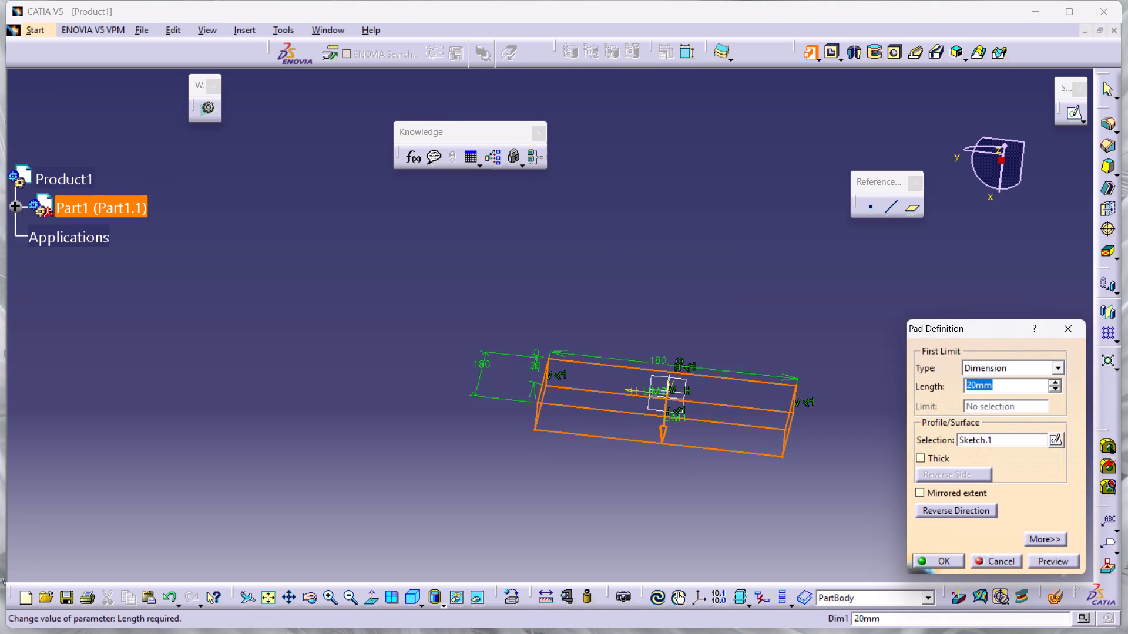
pyautogui.click(660, 438)
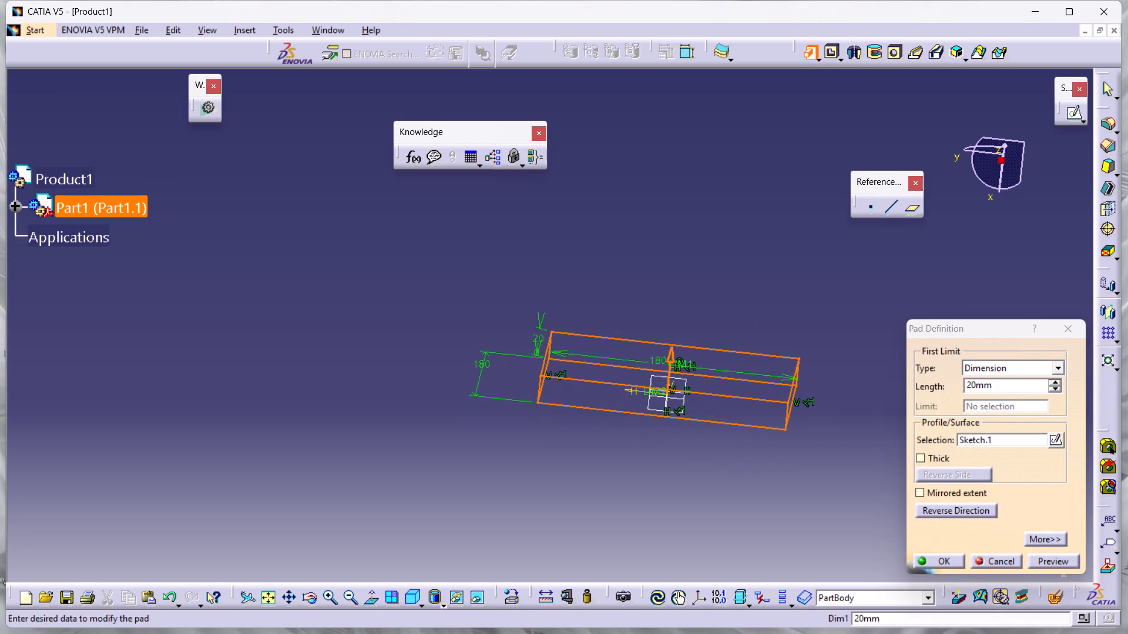
pyautogui.doubleClick(994, 379)
pyautogui.write('30')
pyautogui.press('Return')
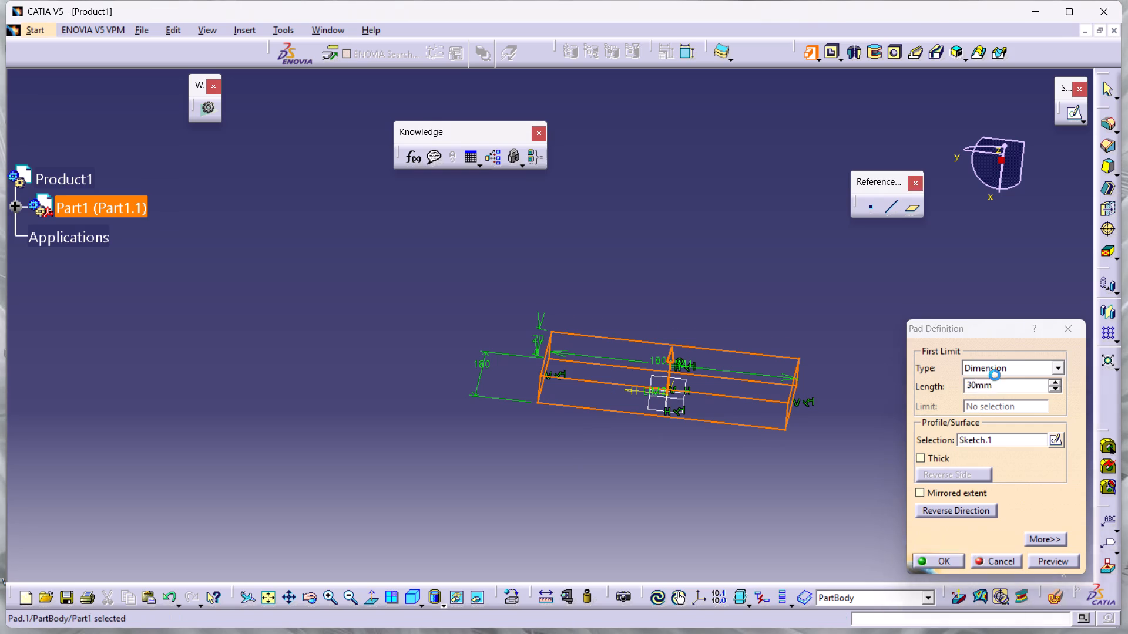
pyautogui.click(983, 380)
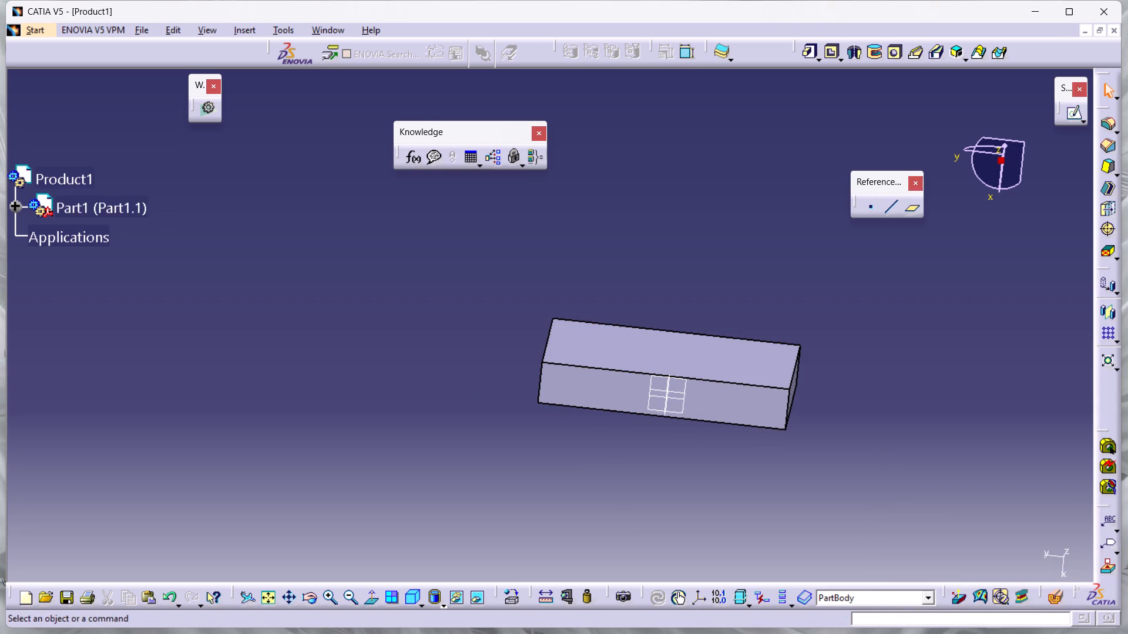
# Start a 5-degree draft on the plate and select its four side faces as the faces to draft.
pyautogui.moveTo(727, 263); pyautogui.dragTo(634, 372, button='middle')
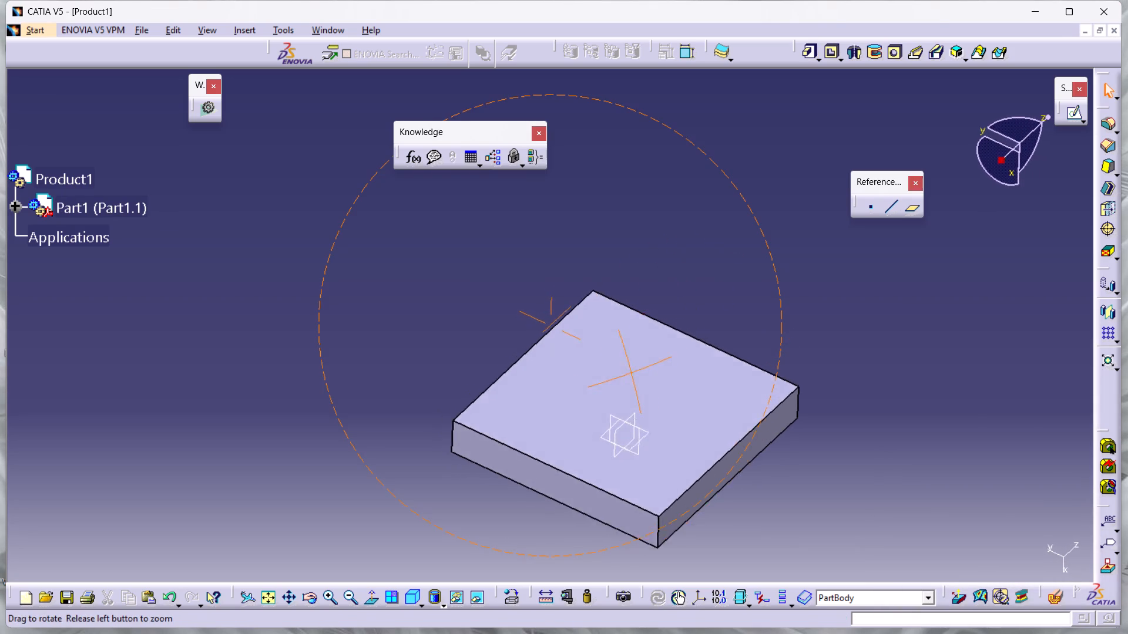
pyautogui.moveTo(634, 372); pyautogui.dragTo(651, 358, button='middle')
pyautogui.click(1114, 166)
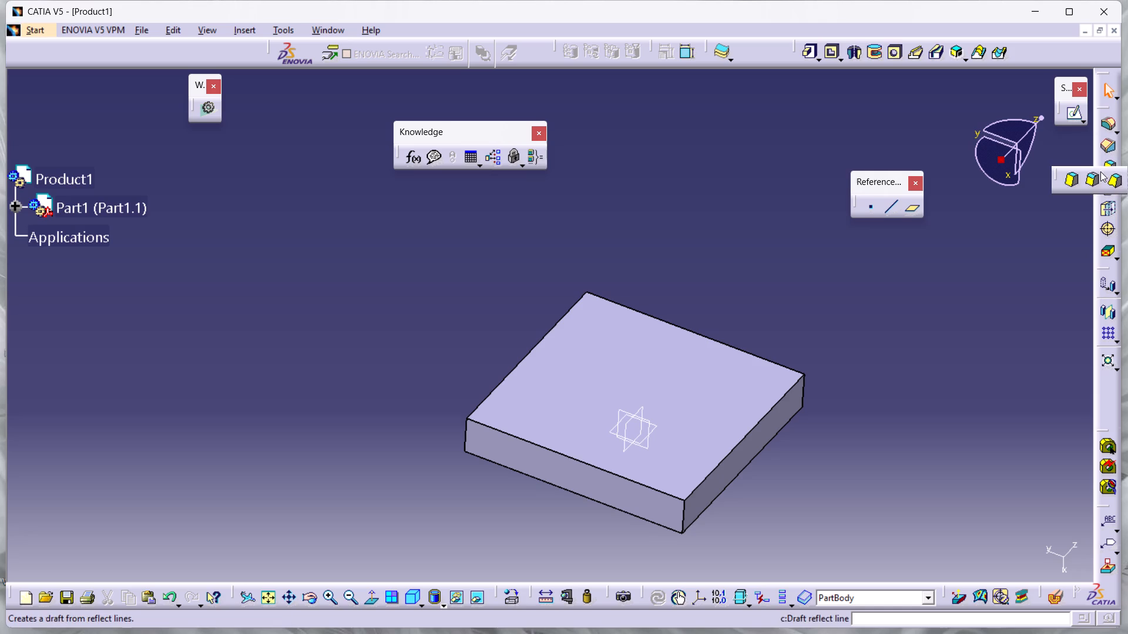
pyautogui.click(991, 254)
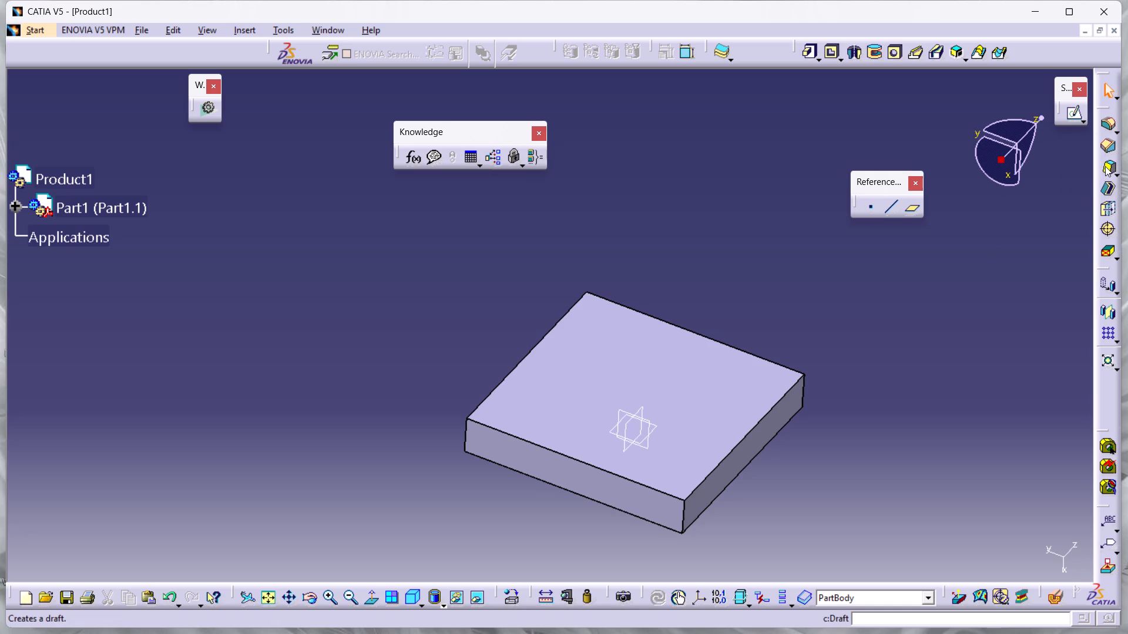
pyautogui.click(1105, 166)
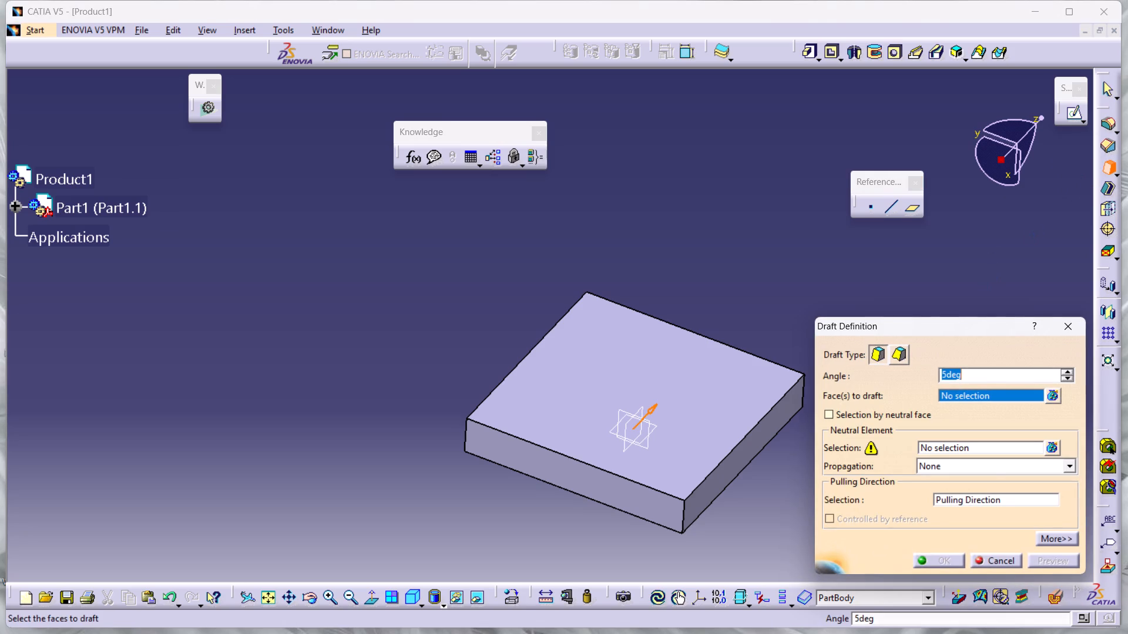
pyautogui.moveTo(767, 448); pyautogui.dragTo(748, 350, button='middle')
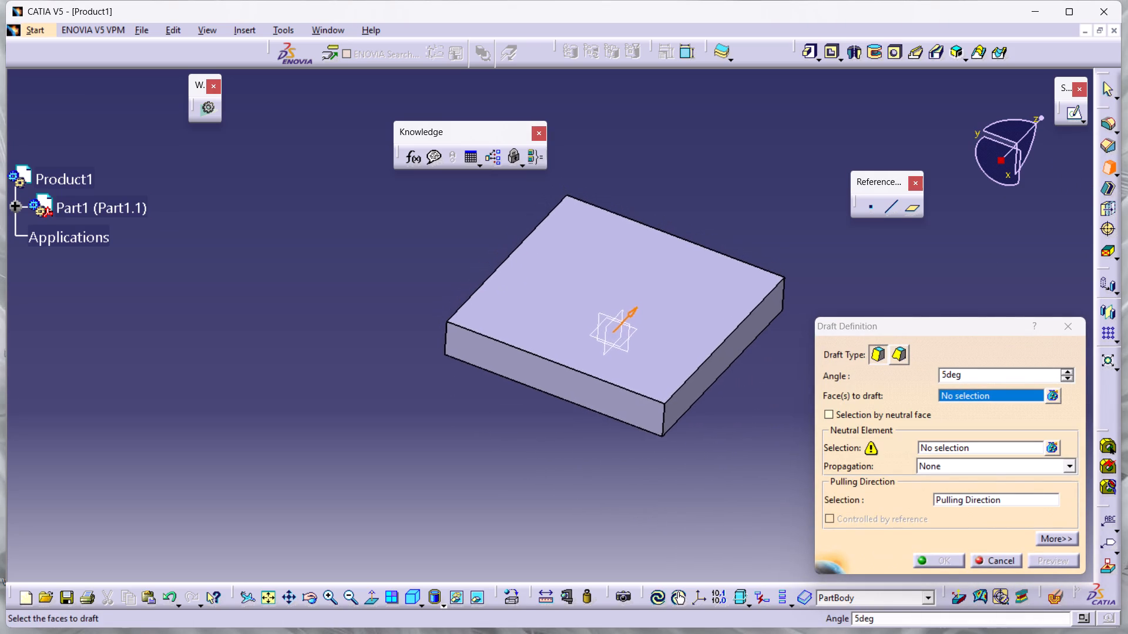
pyautogui.moveTo(748, 350); pyautogui.dragTo(750, 353, button='middle')
pyautogui.click(710, 382)
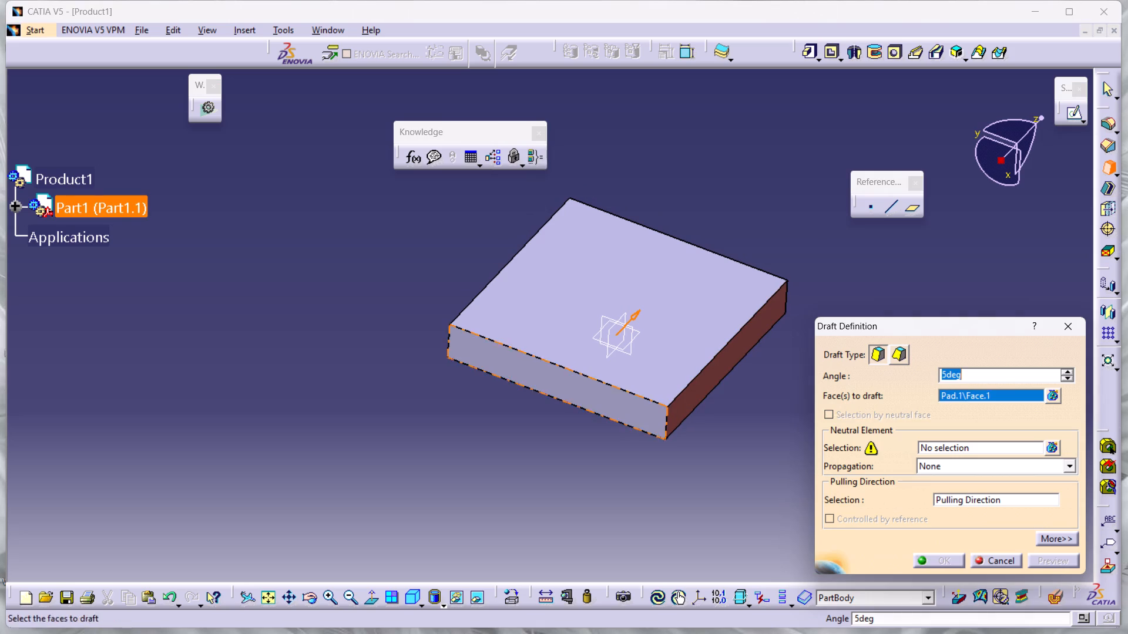
pyautogui.click(599, 399)
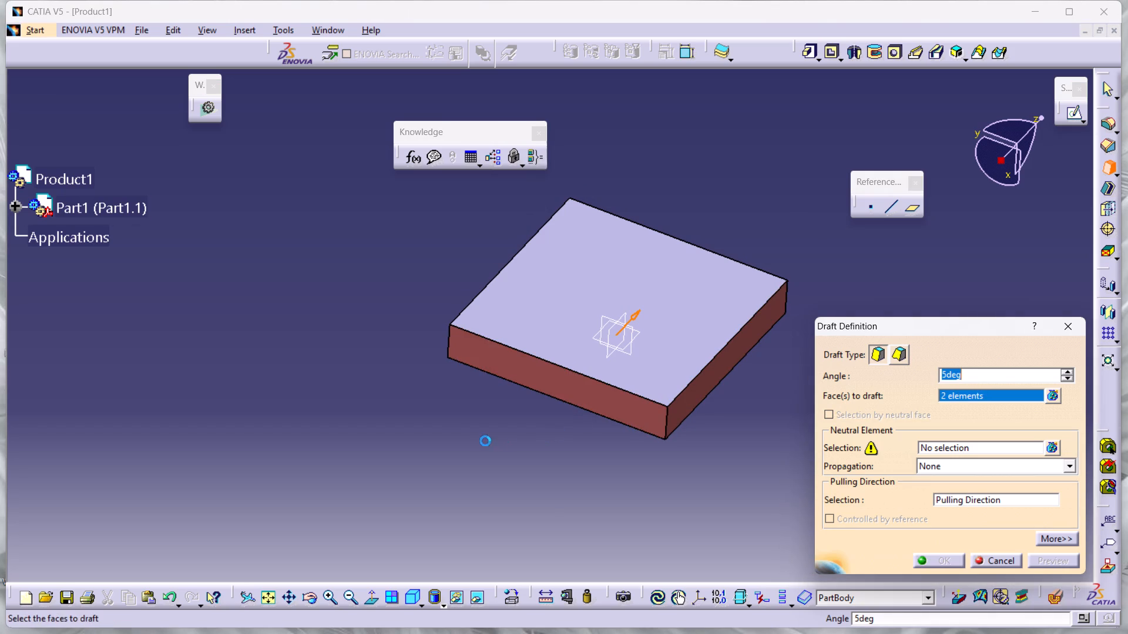
pyautogui.moveTo(485, 441); pyautogui.dragTo(813, 354, button='middle')
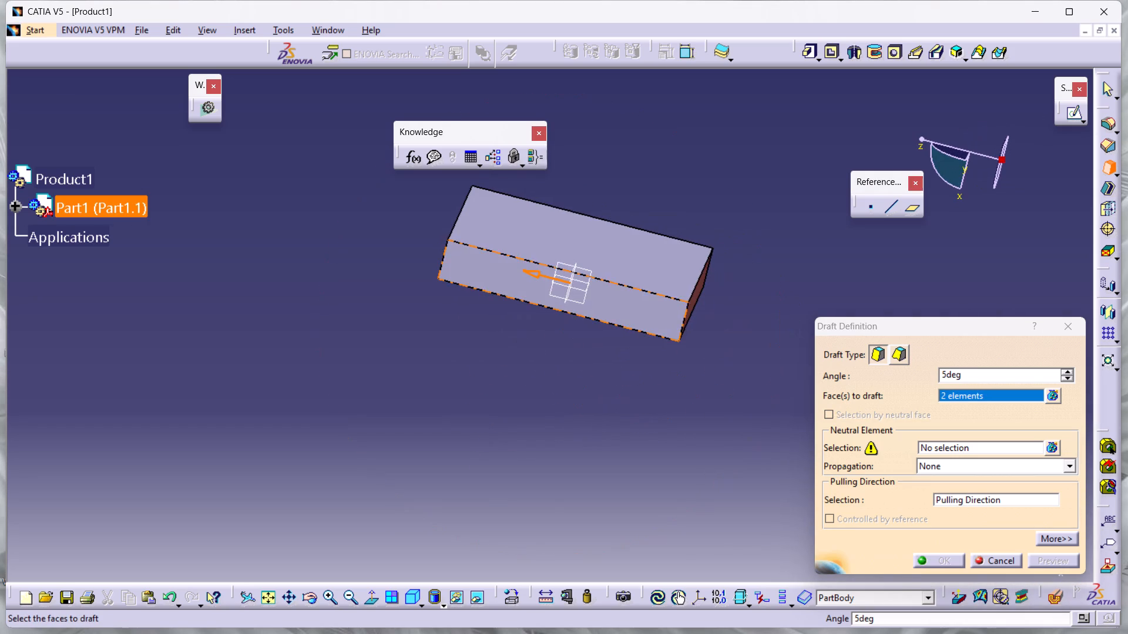
pyautogui.click(632, 301)
pyautogui.keyDown('ctrl'); pyautogui.moveTo(223, 434); pyautogui.dragTo(407, 475, button='middle'); pyautogui.keyUp('ctrl')
pyautogui.moveTo(186, 456); pyautogui.dragTo(575, 448, button='middle')
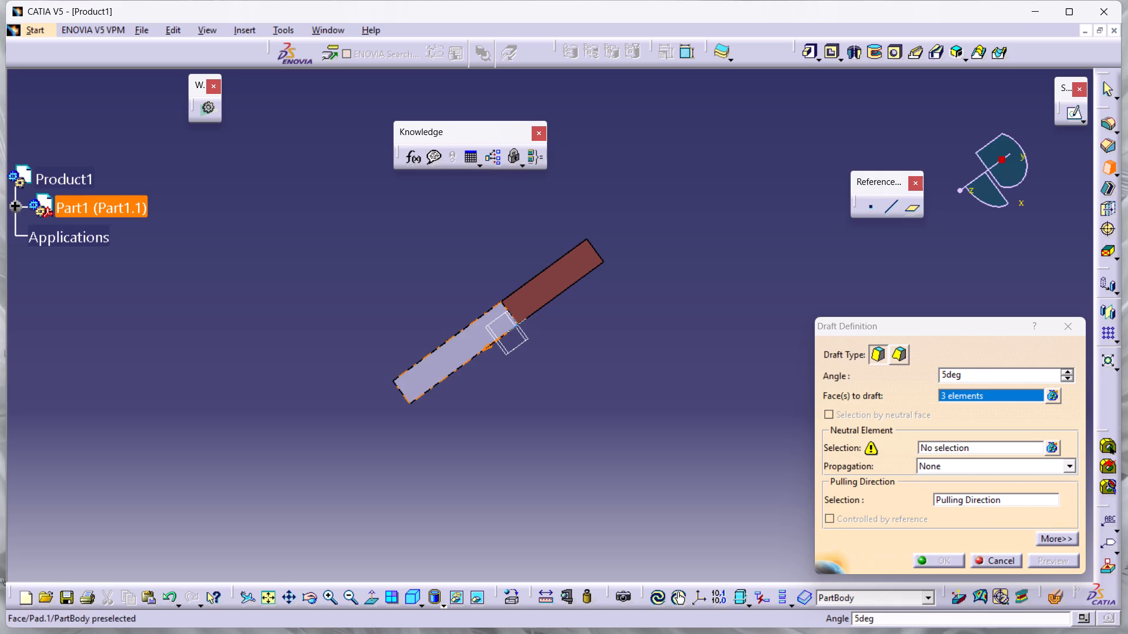
pyautogui.click(431, 370)
# Set the plate's large face away from the origin planes as the draft's neutral element and reverse the pulling direction.
pyautogui.moveTo(374, 430); pyautogui.dragTo(397, 379, button='middle')
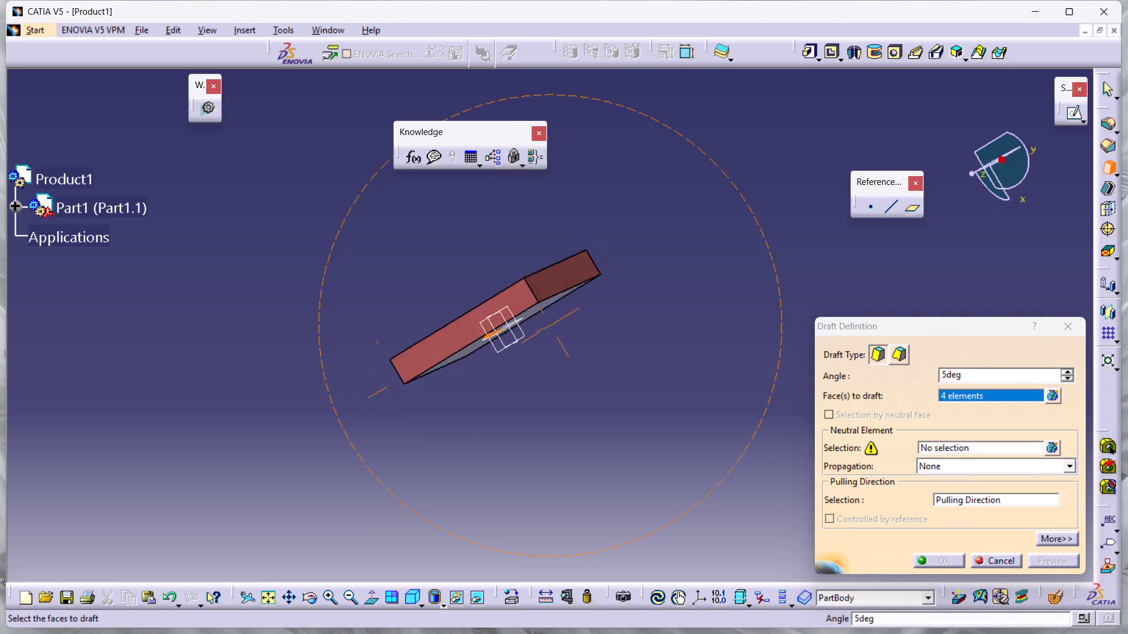
pyautogui.moveTo(397, 379); pyautogui.dragTo(816, 269, button='middle')
pyautogui.keyDown('ctrl'); pyautogui.moveTo(816, 269); pyautogui.dragTo(663, 343, button='middle'); pyautogui.keyUp('ctrl')
pyautogui.keyDown('ctrl'); pyautogui.moveTo(596, 372); pyautogui.dragTo(350, 487, button='middle'); pyautogui.keyUp('ctrl')
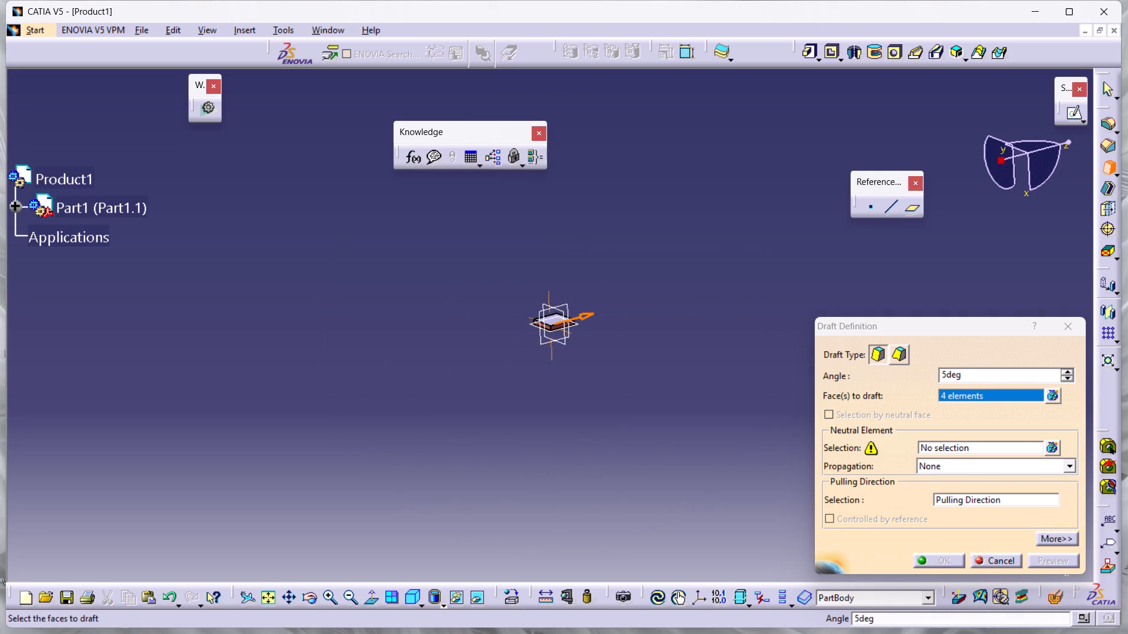
pyautogui.keyDown('ctrl'); pyautogui.moveTo(350, 487); pyautogui.dragTo(478, 209, button='middle'); pyautogui.keyUp('ctrl')
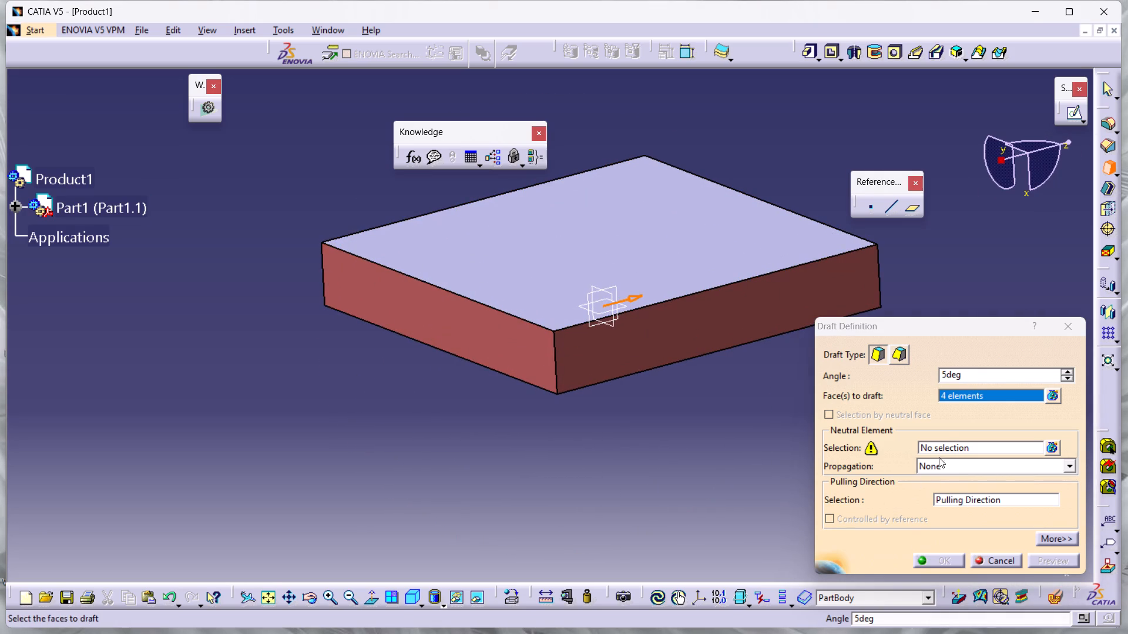
pyautogui.click(946, 443)
pyautogui.click(667, 249)
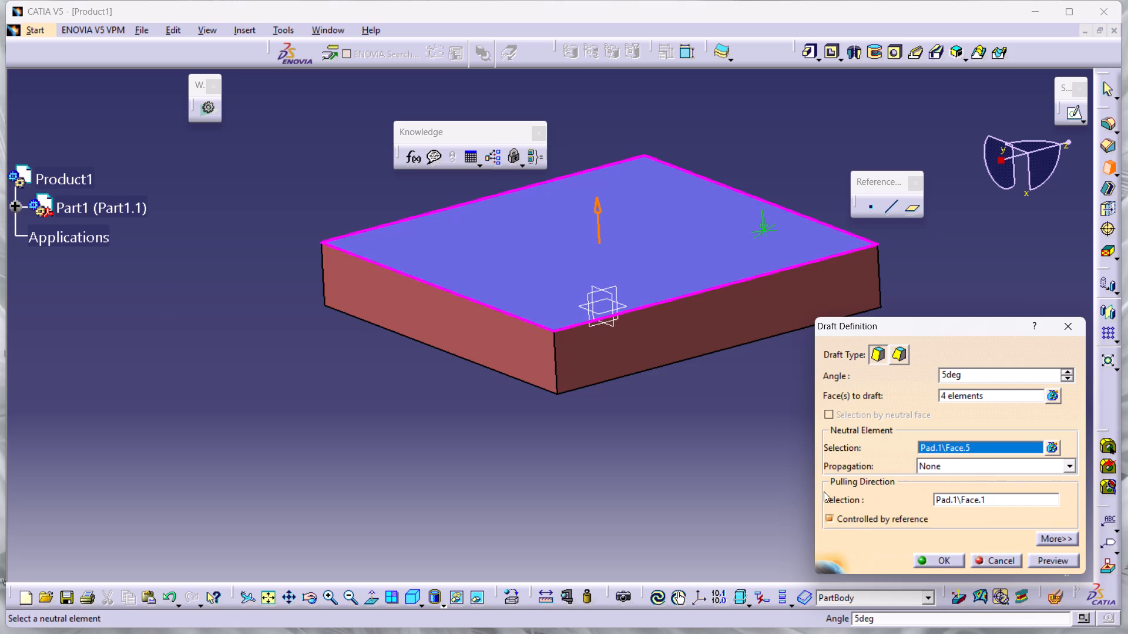
pyautogui.click(597, 211)
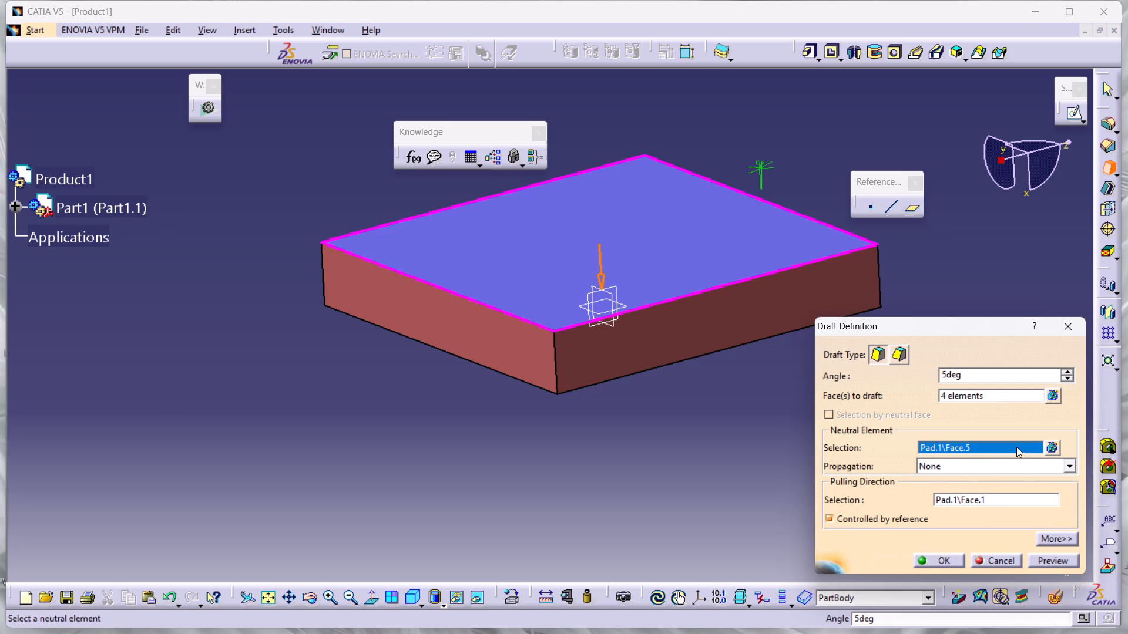
# Replace the draft's neutral element with the plate's opposite large face, on the origin-plane side.
pyautogui.click(1052, 446)
pyautogui.click(1028, 475)
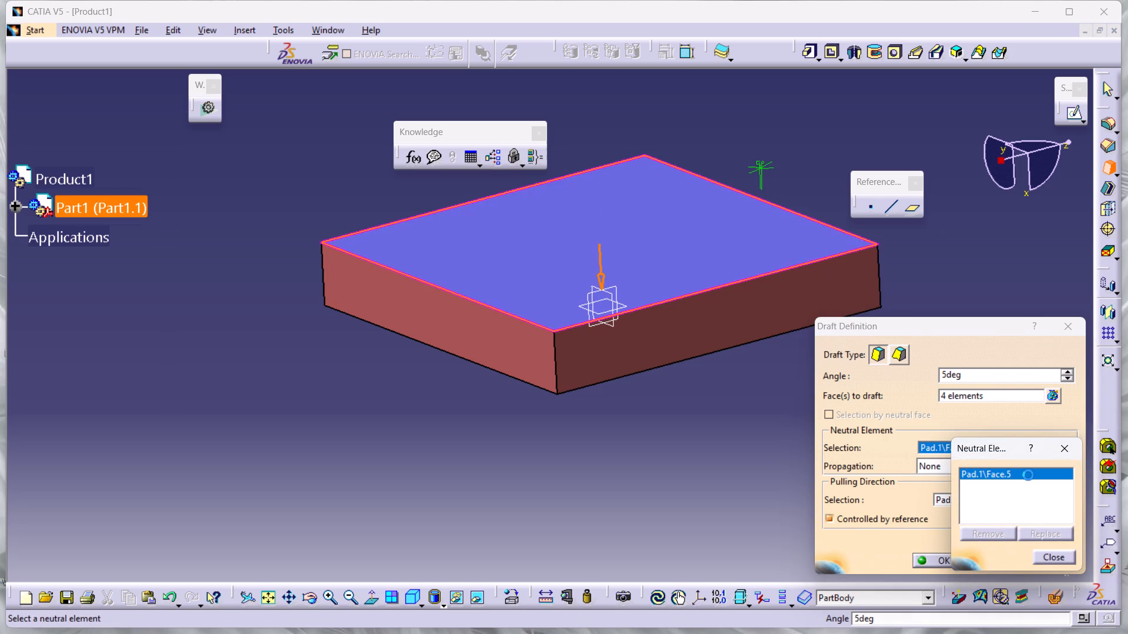
pyautogui.click(1005, 535)
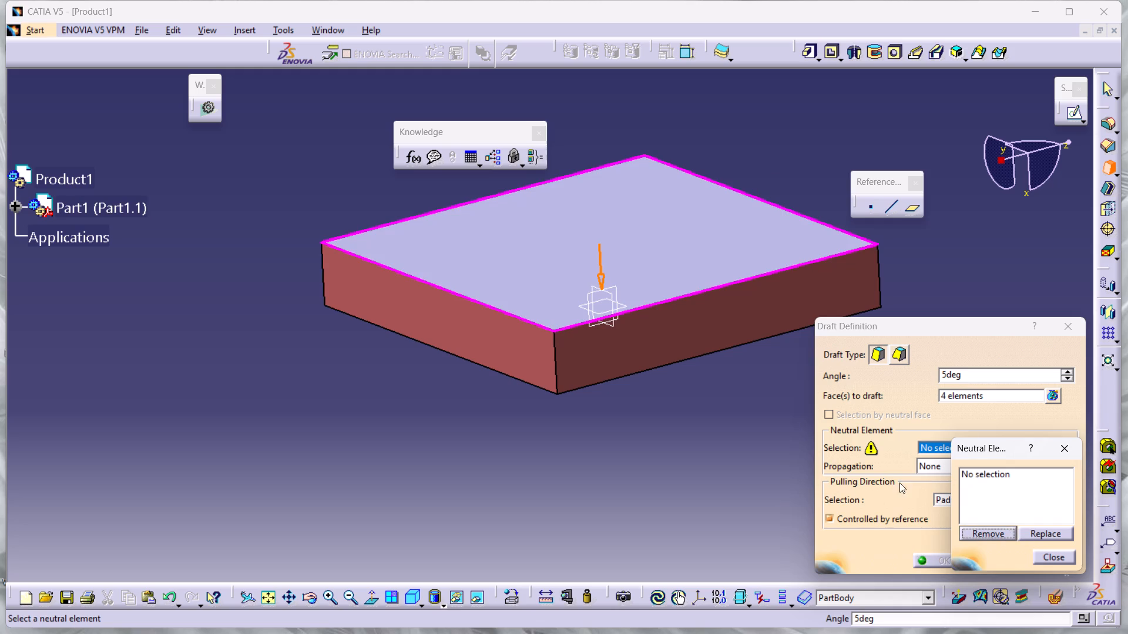
pyautogui.click(1056, 555)
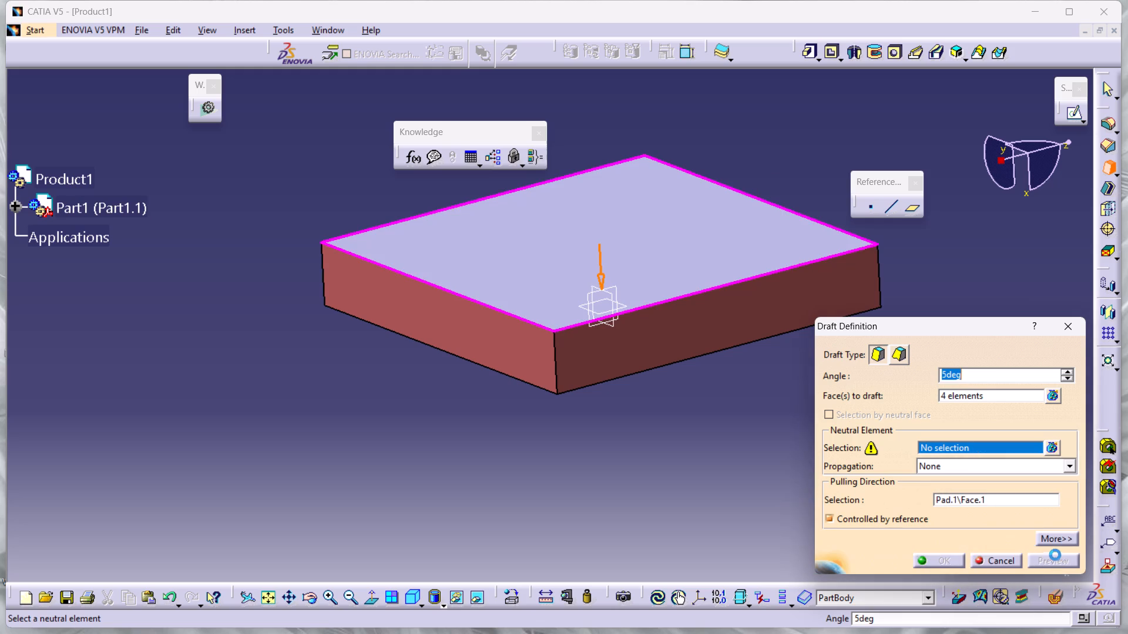
pyautogui.click(872, 549)
pyautogui.moveTo(674, 496); pyautogui.dragTo(540, 283, button='middle')
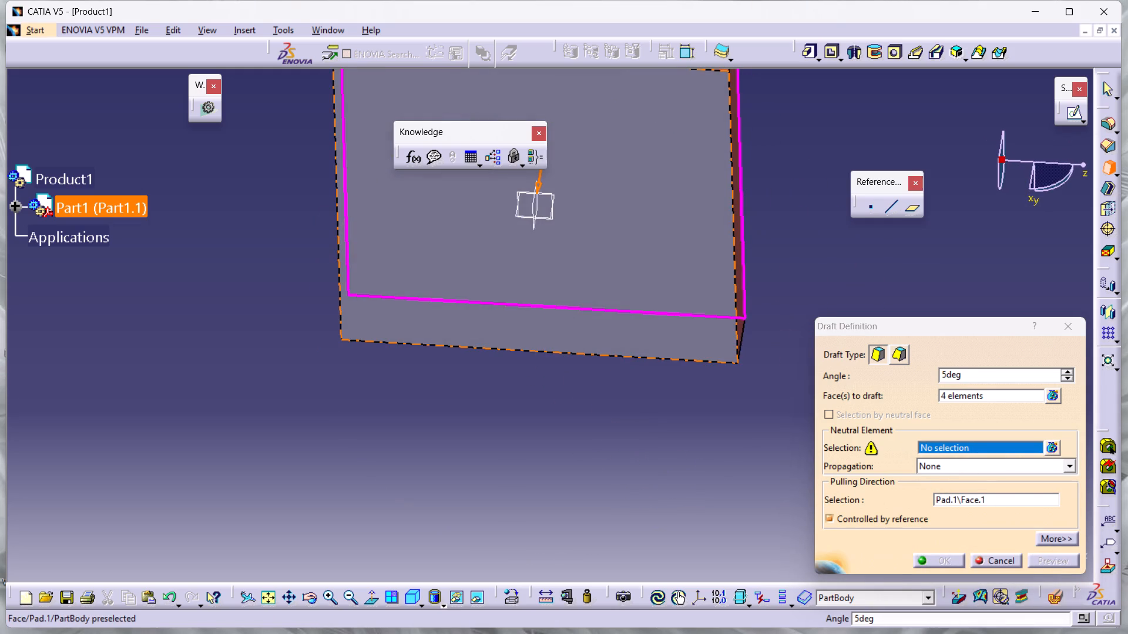
pyautogui.click(539, 245)
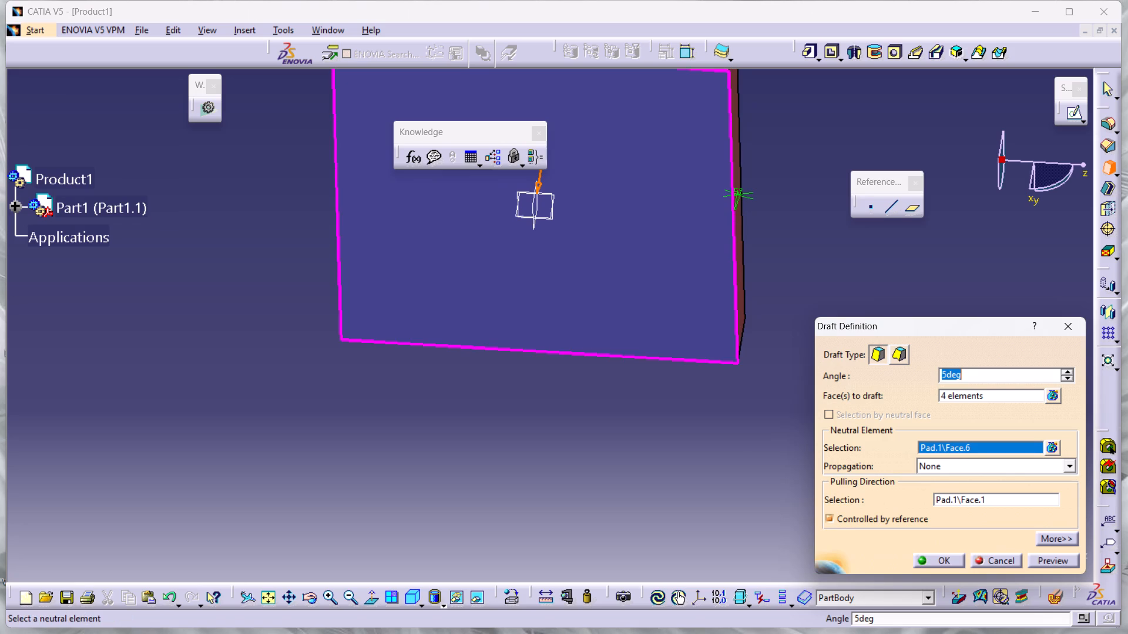
pyautogui.moveTo(774, 130); pyautogui.dragTo(648, 475, button='middle')
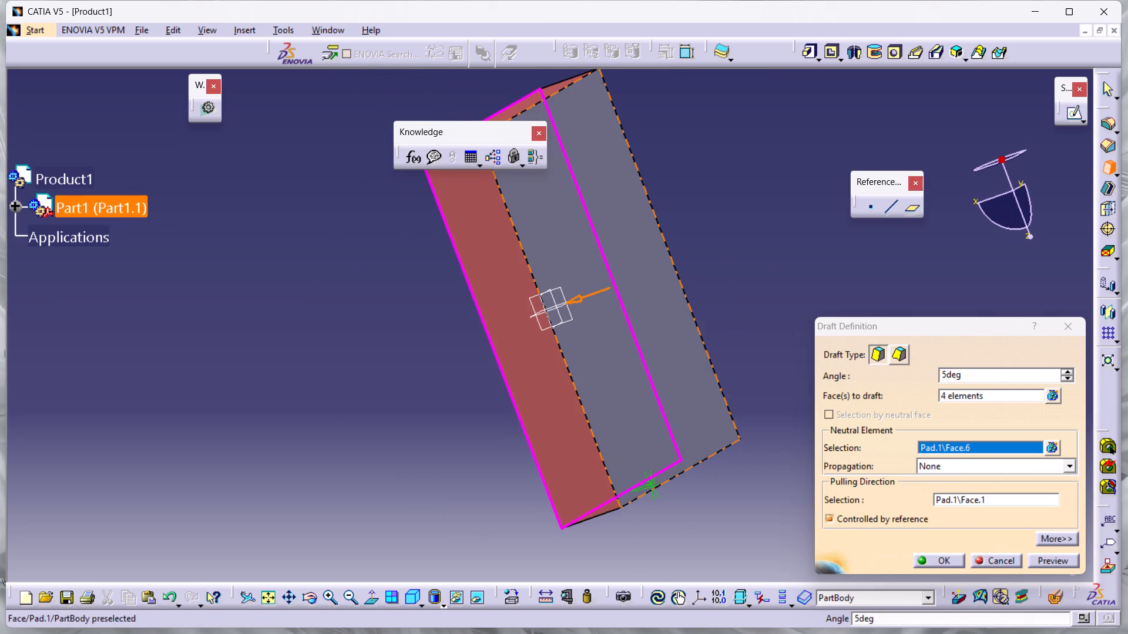
# Reverse the pulling direction of the plate's 5-degree draft, preview it and apply the draft.
pyautogui.click(578, 302)
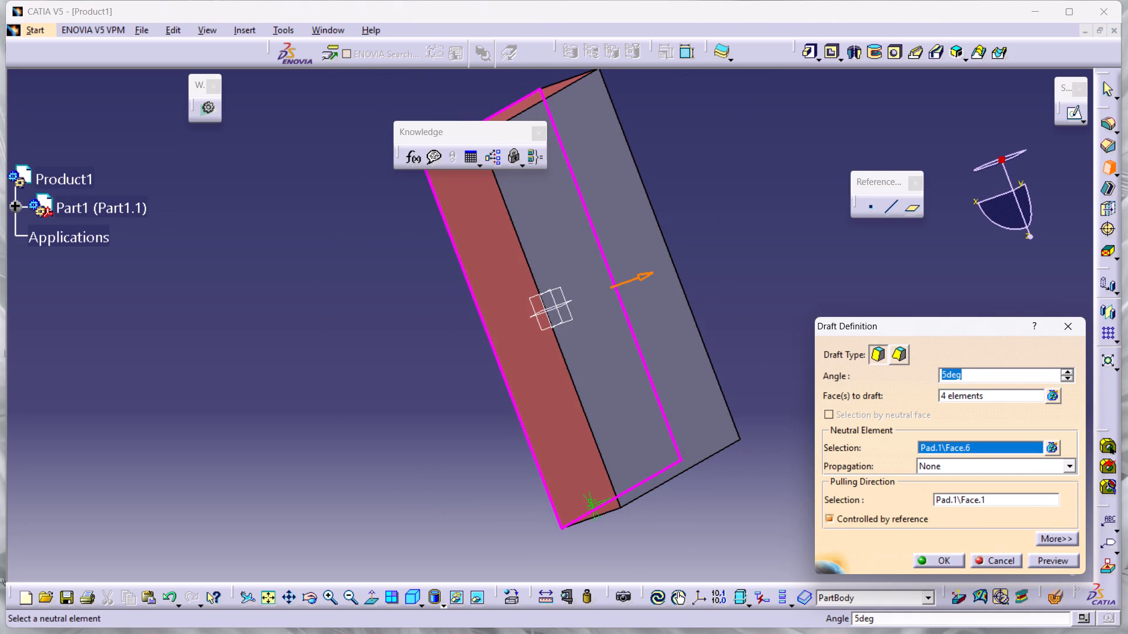
pyautogui.moveTo(297, 201); pyautogui.dragTo(317, 331, button='middle')
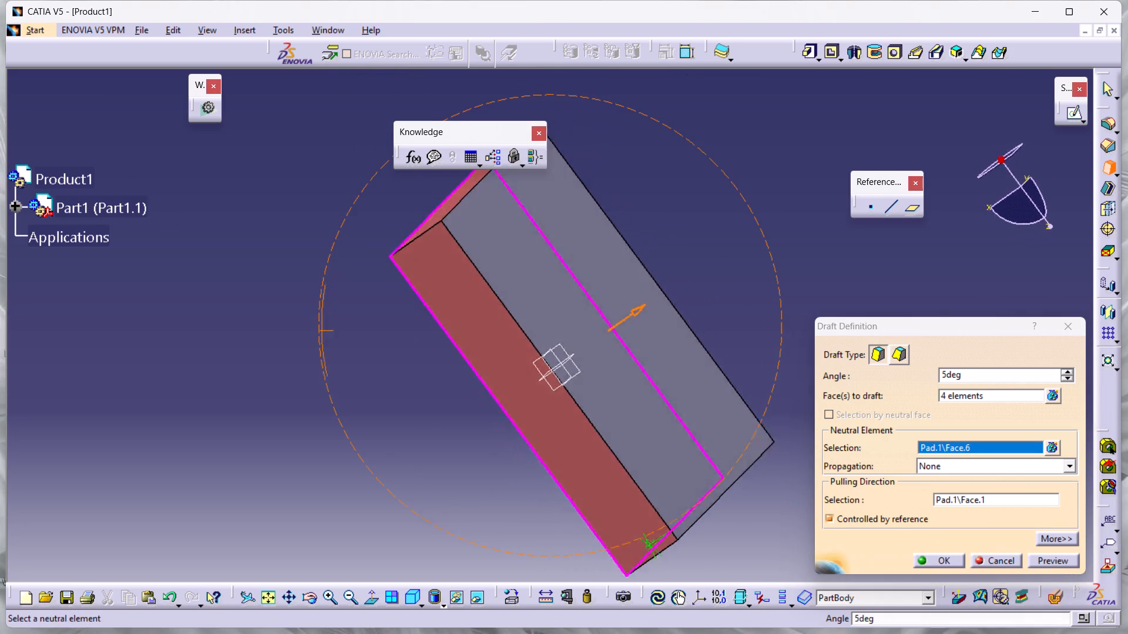
pyautogui.moveTo(317, 331); pyautogui.dragTo(352, 431, button='middle')
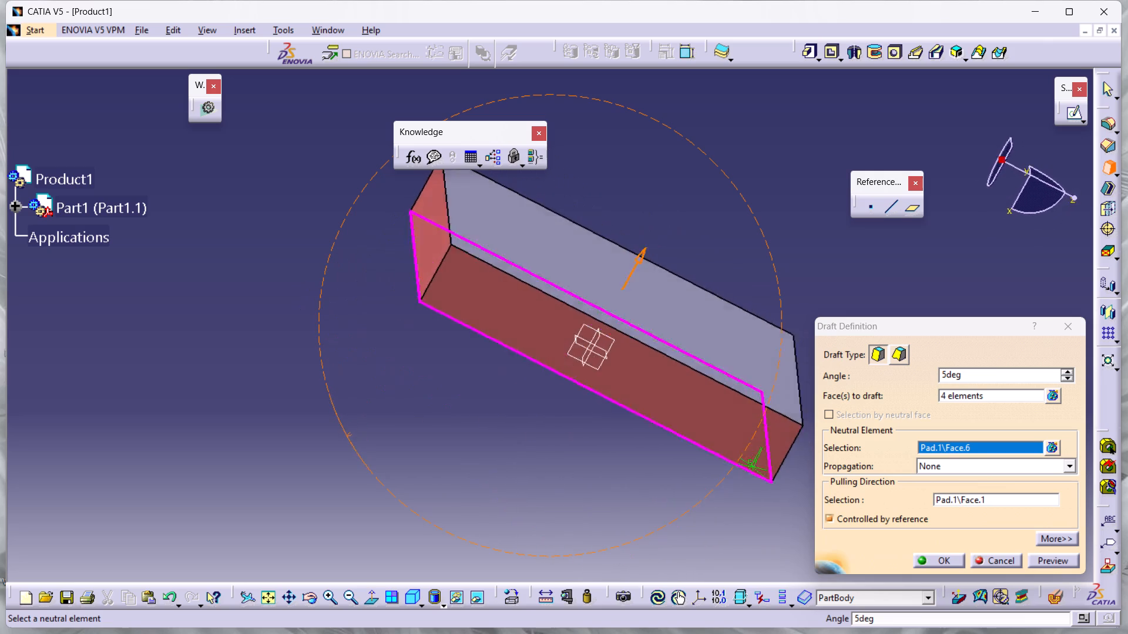
pyautogui.moveTo(352, 431); pyautogui.dragTo(382, 467, button='middle')
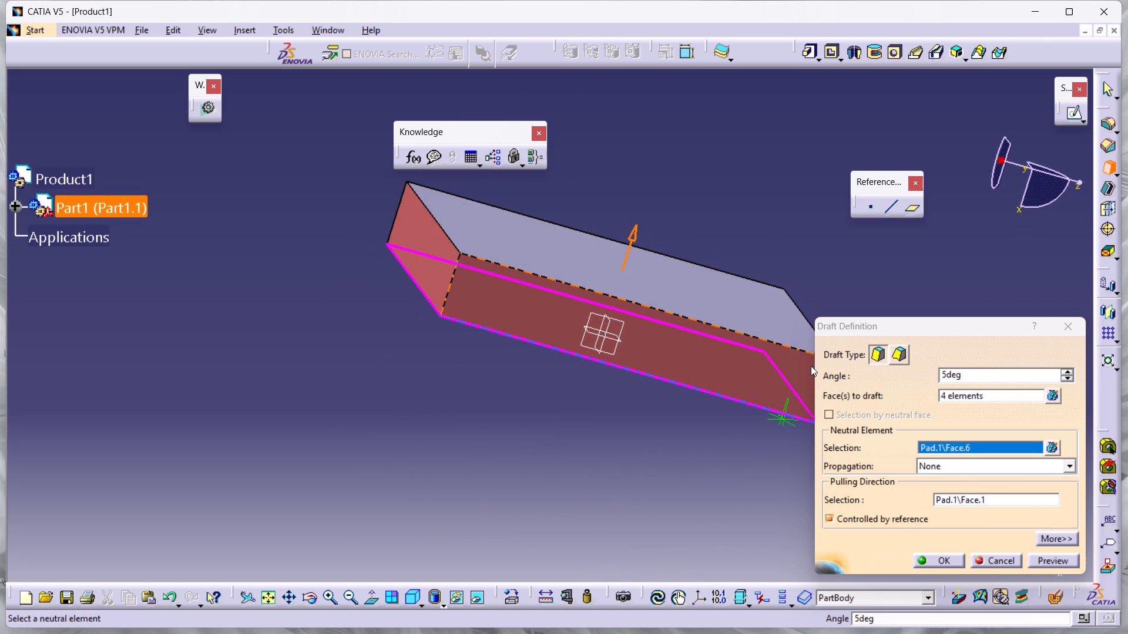
pyautogui.click(1042, 564)
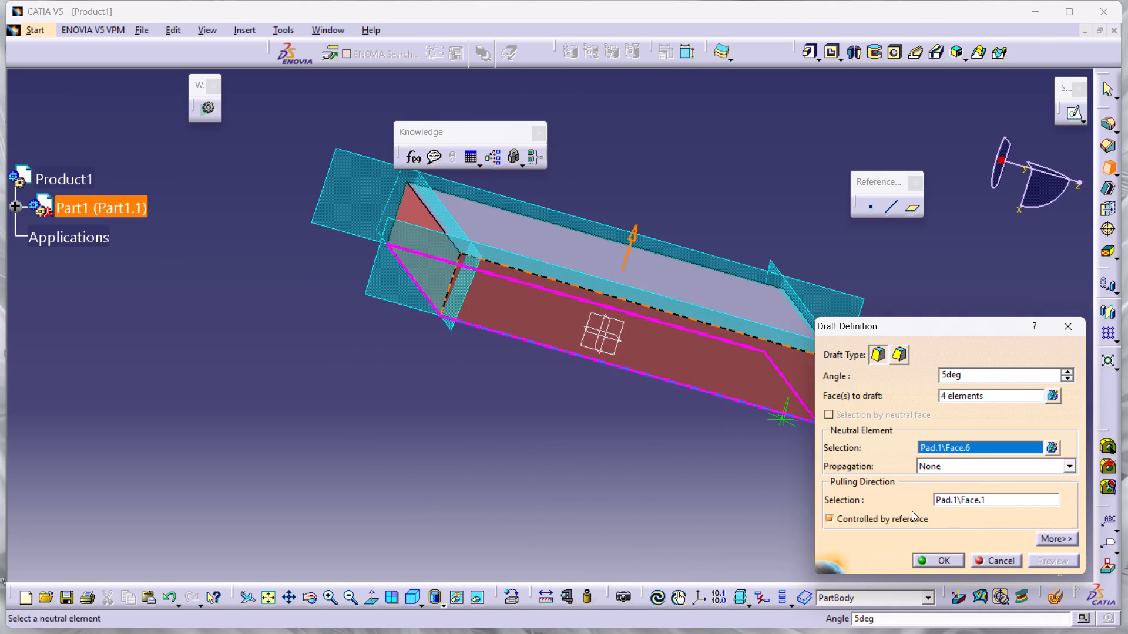
pyautogui.click(925, 560)
pyautogui.click(746, 536)
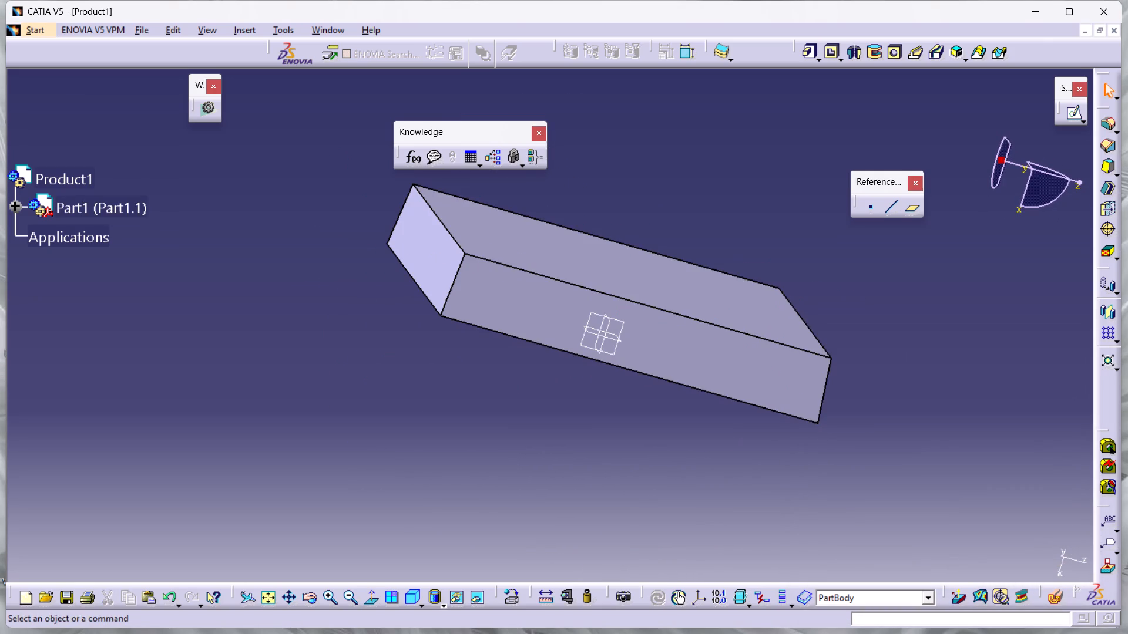
# On the plate's smaller large face, sketch a circle of about 26 mm radius centred on the sketch origin.
pyautogui.moveTo(674, 168); pyautogui.dragTo(649, 188, button='middle')
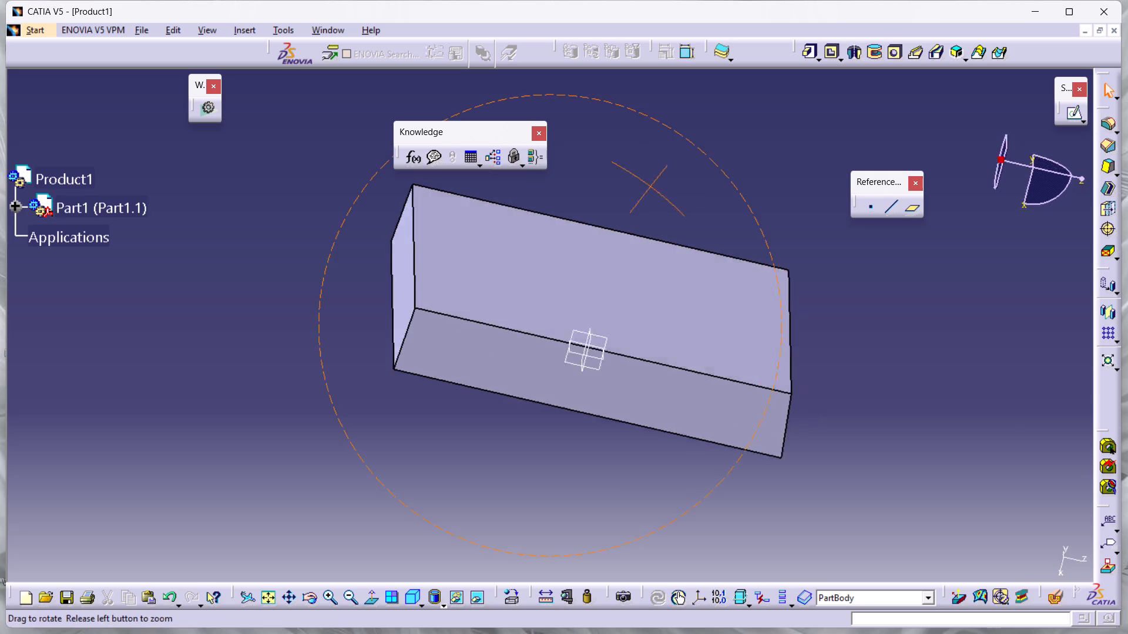
pyautogui.moveTo(649, 188); pyautogui.dragTo(619, 269, button='middle')
pyautogui.click(616, 413)
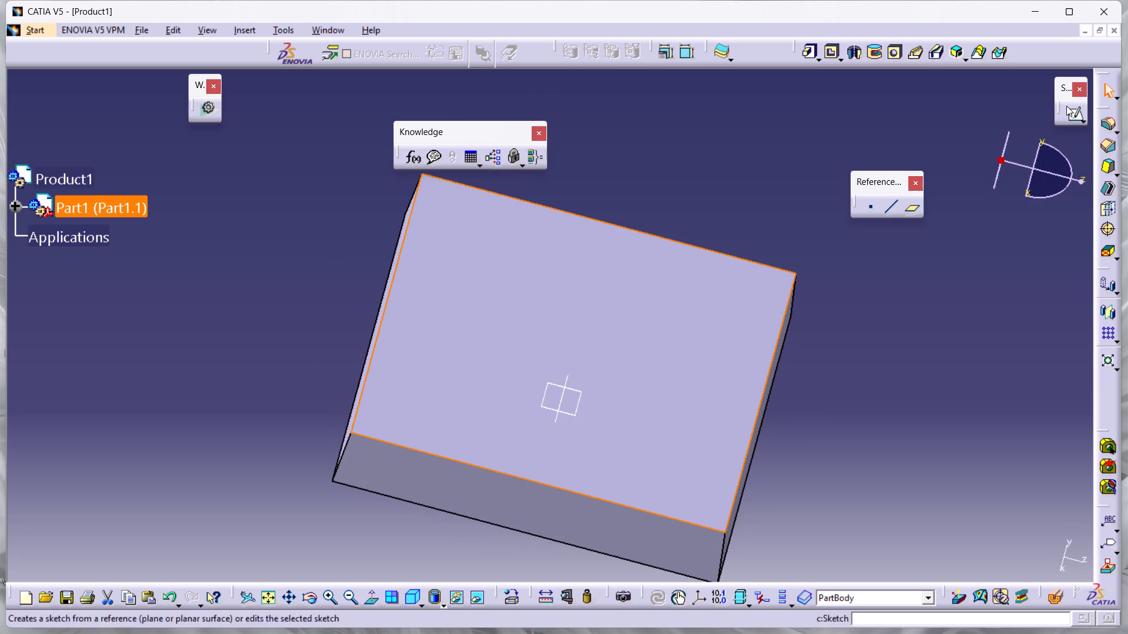
pyautogui.click(1073, 109)
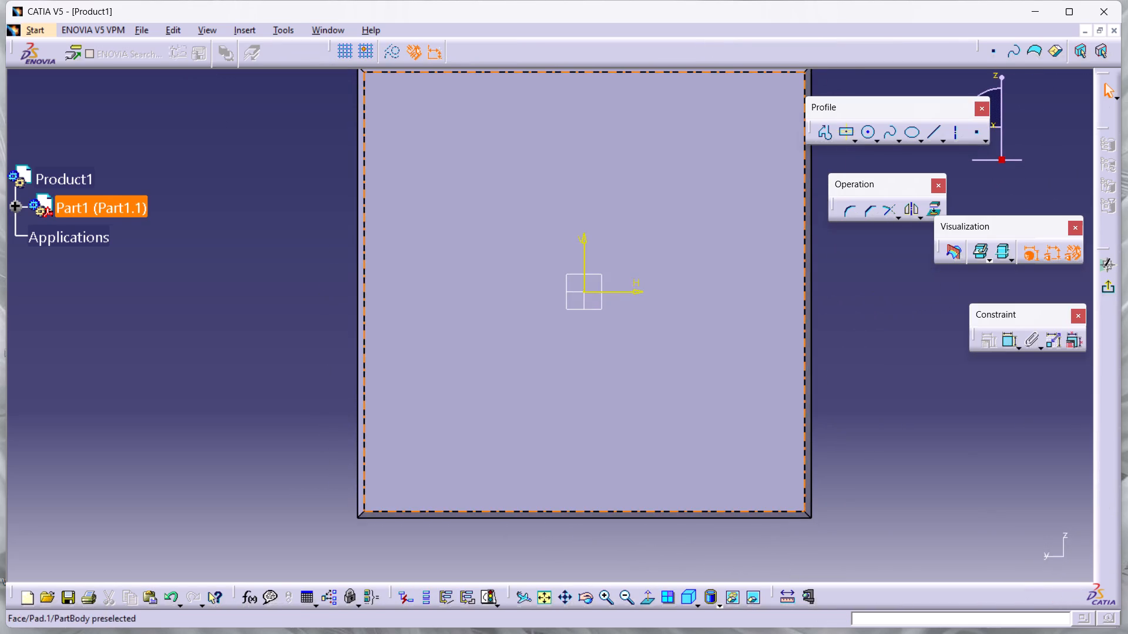
pyautogui.click(869, 135)
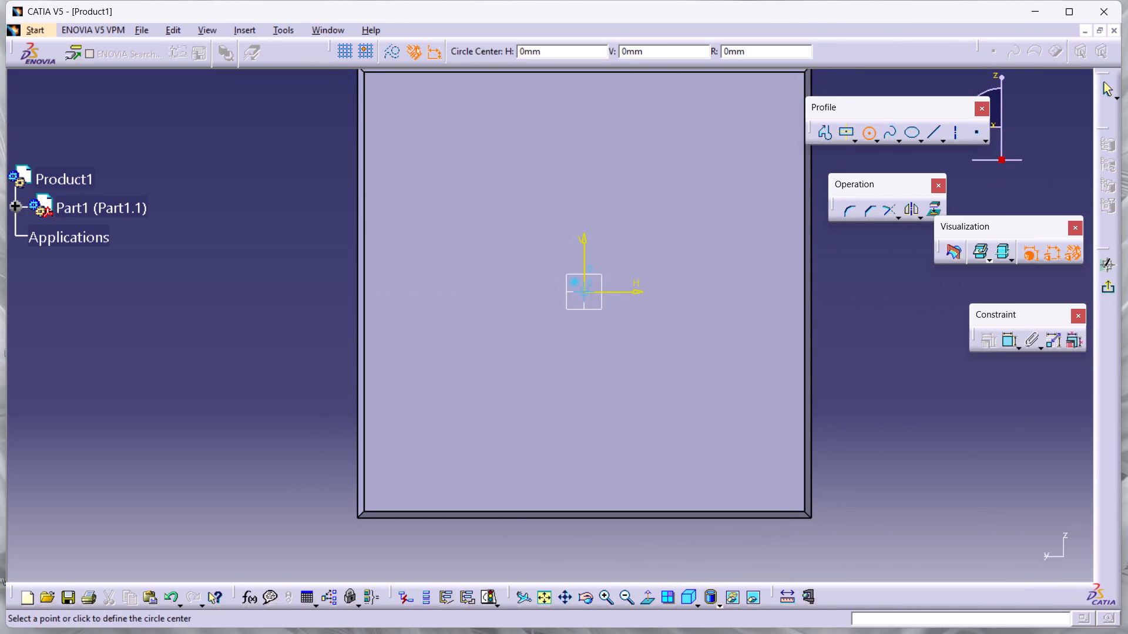
pyautogui.click(586, 292)
pyautogui.click(609, 229)
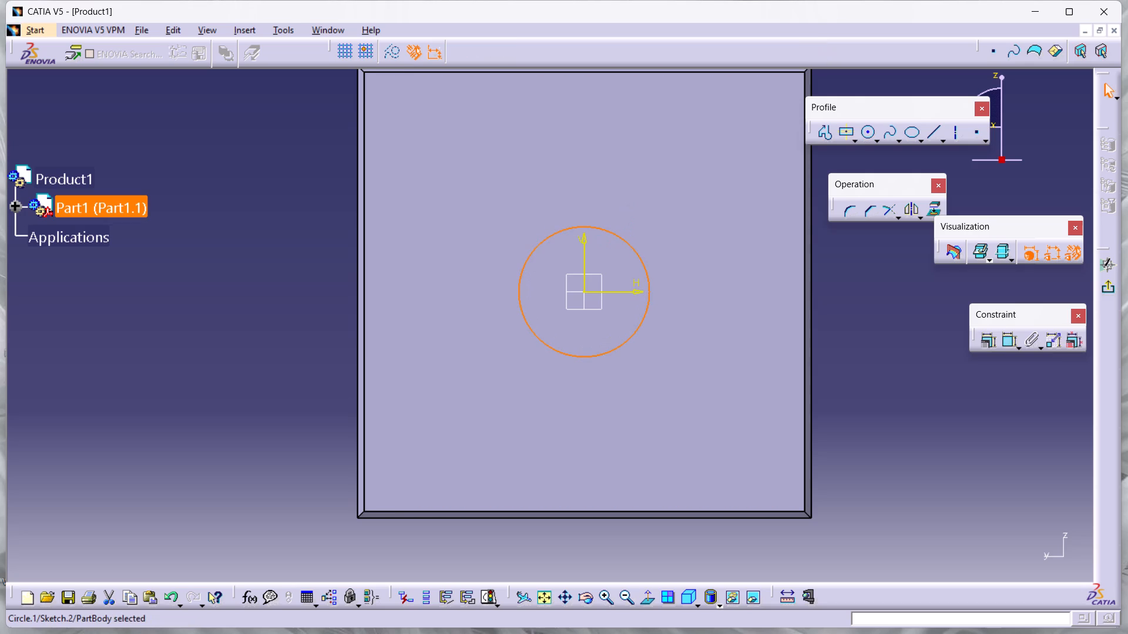
# Dimension the circle's radius, set it to 50 mm and exit the sketch.
pyautogui.click(1010, 340)
pyautogui.click(847, 301)
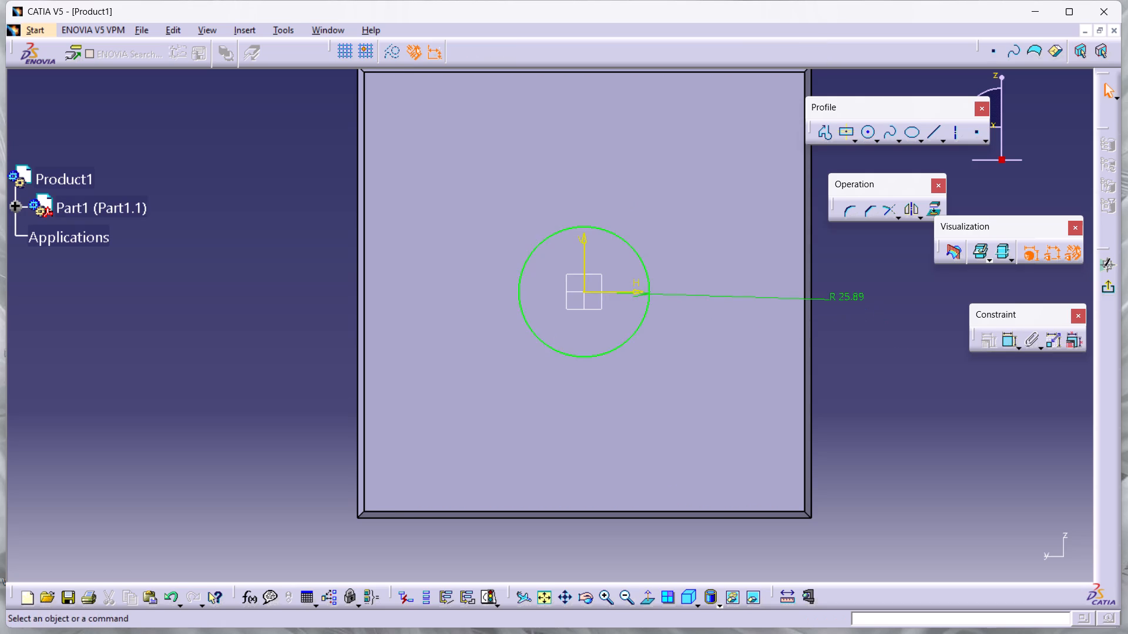
pyautogui.doubleClick(848, 298)
pyautogui.write('50')
pyautogui.press('Return')
pyautogui.click(860, 390)
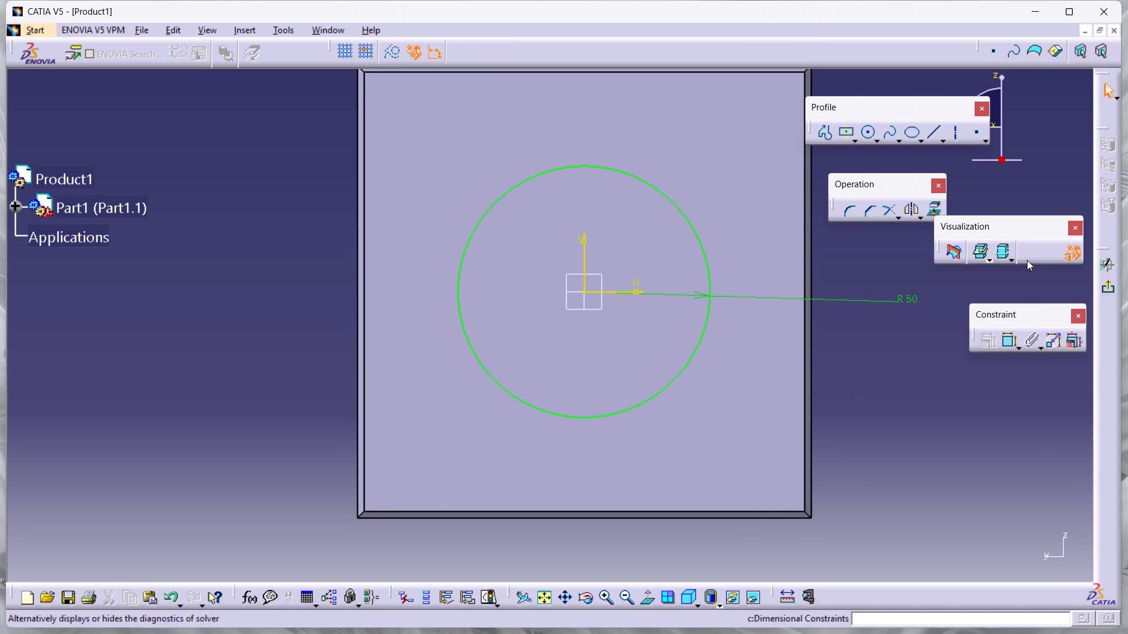
pyautogui.click(1104, 291)
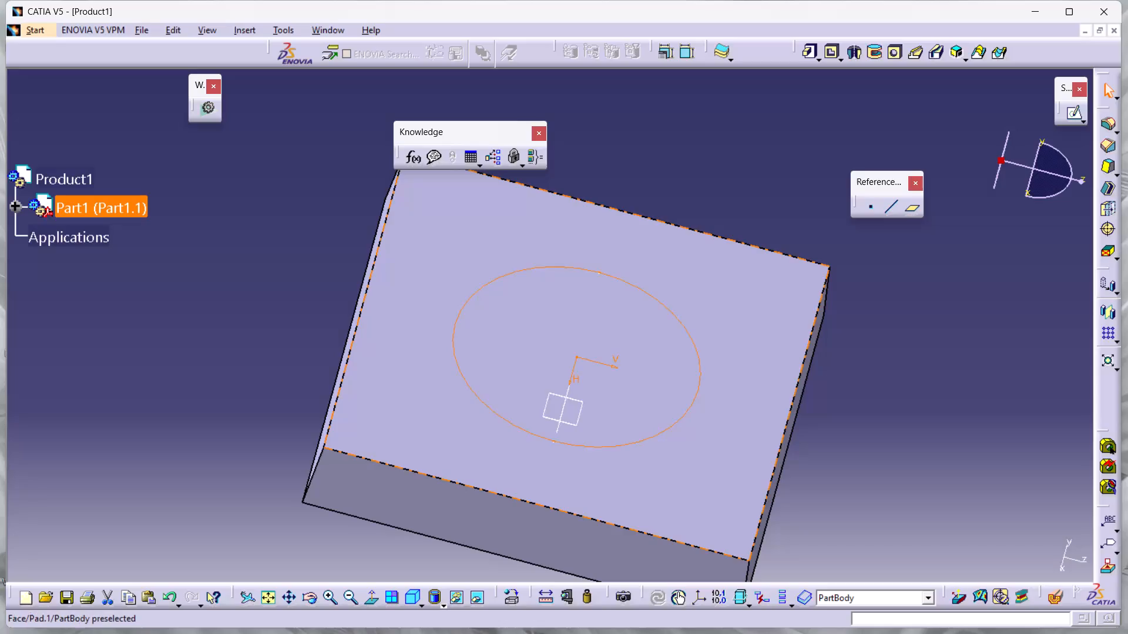
# Pad the 50 mm radius circle sketch 100 mm away from the plate to form the boss.
pyautogui.click(810, 54)
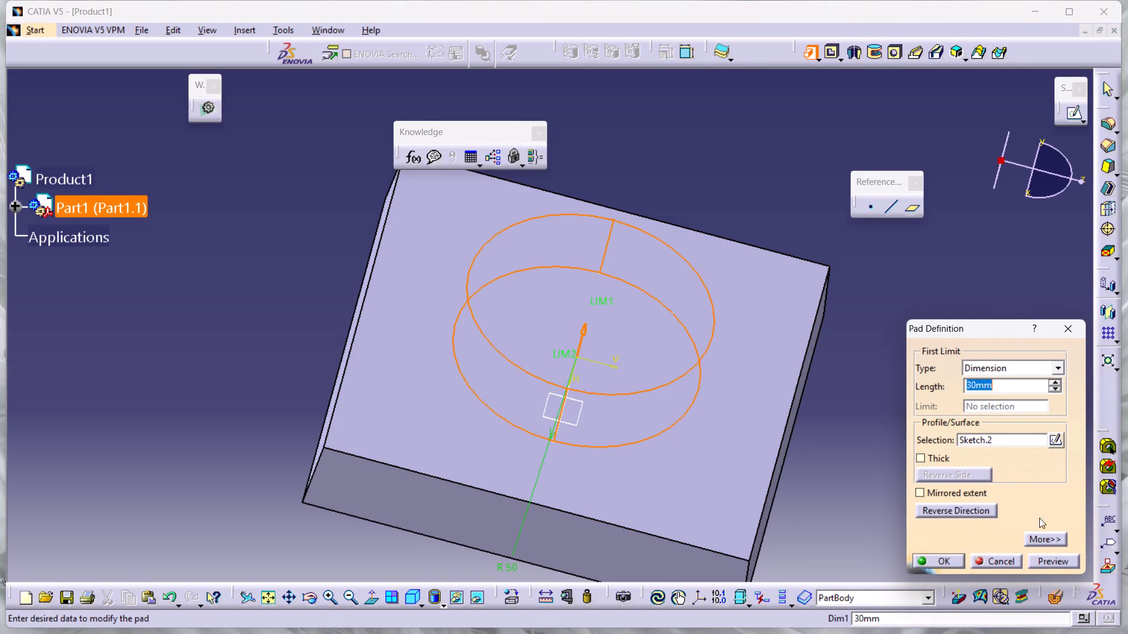
pyautogui.write('100')
pyautogui.press('Return')
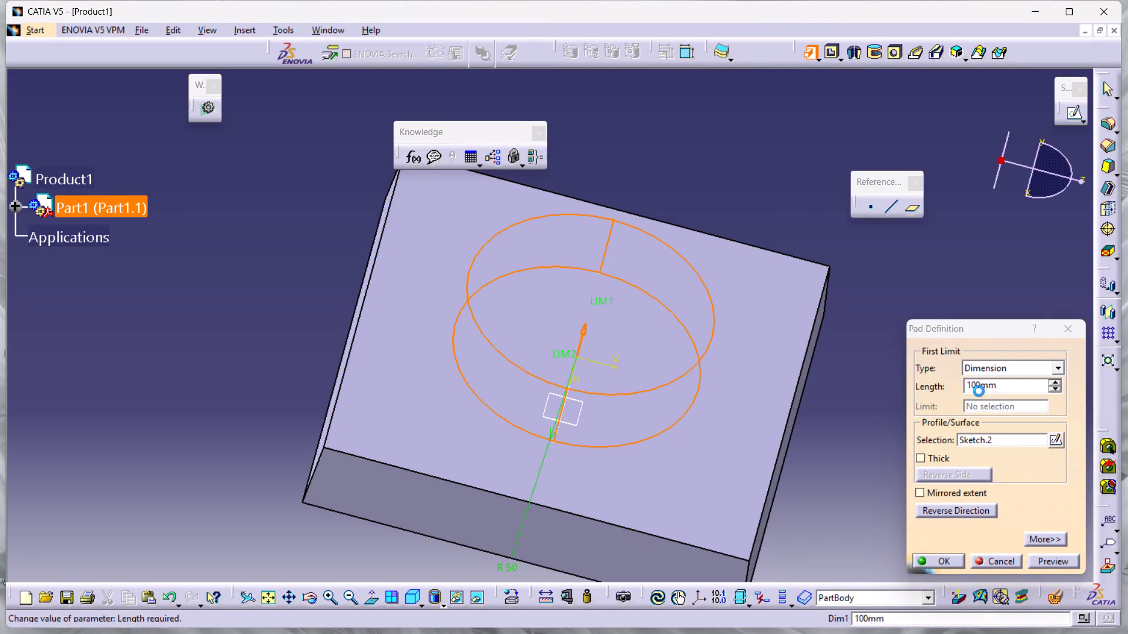
pyautogui.click(979, 391)
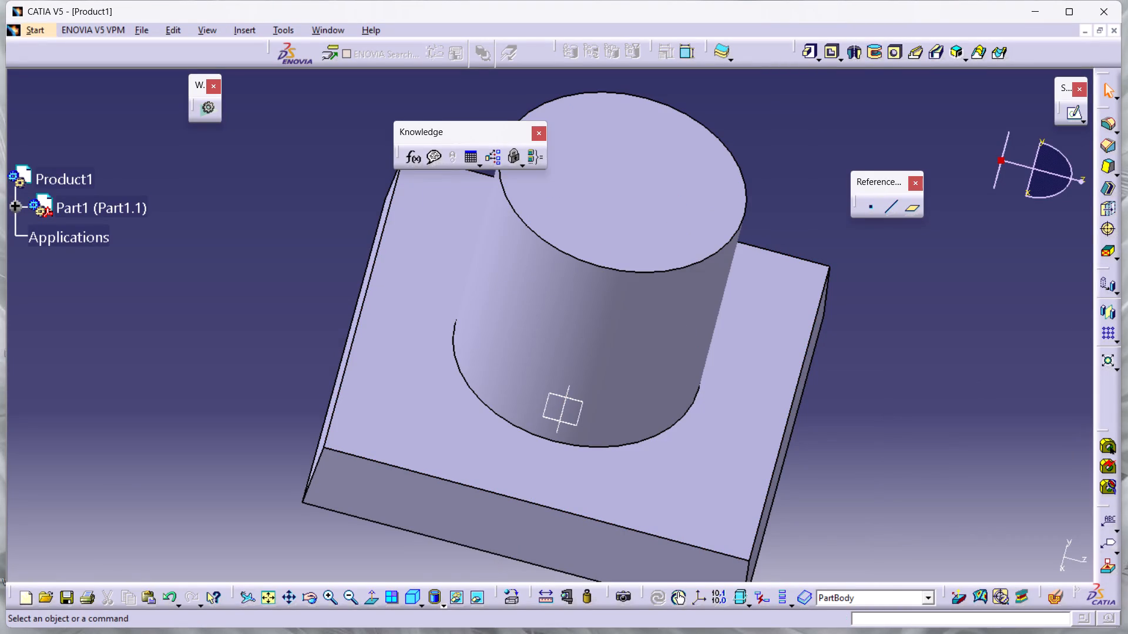
# Start a draft and select the boss's cylindrical side as the face to draft.
pyautogui.click(1108, 163)
pyautogui.click(644, 339)
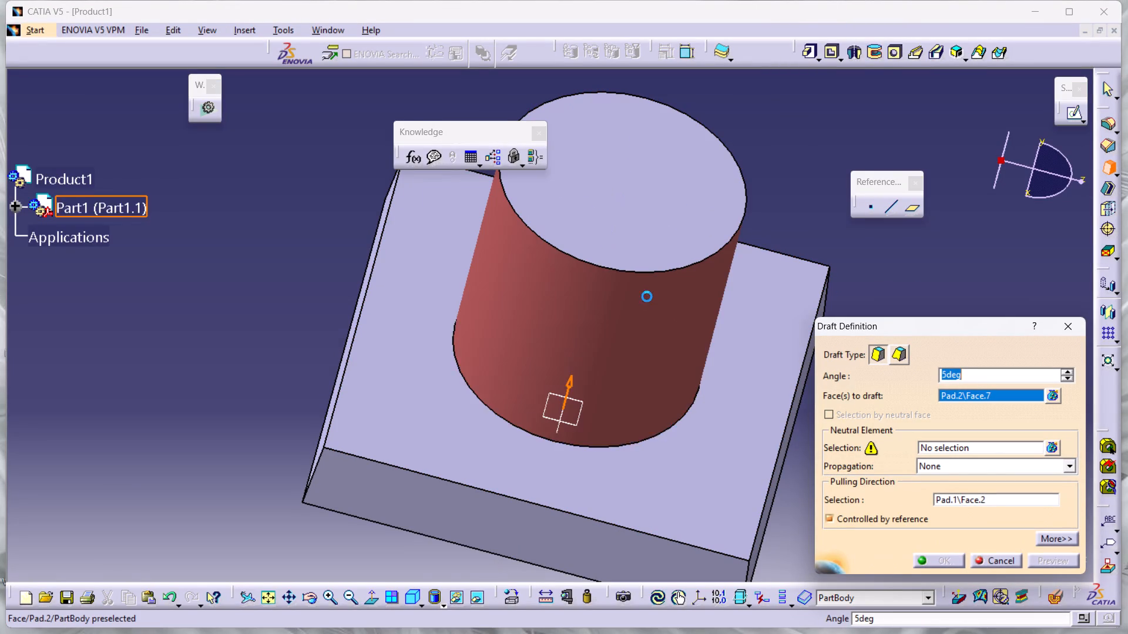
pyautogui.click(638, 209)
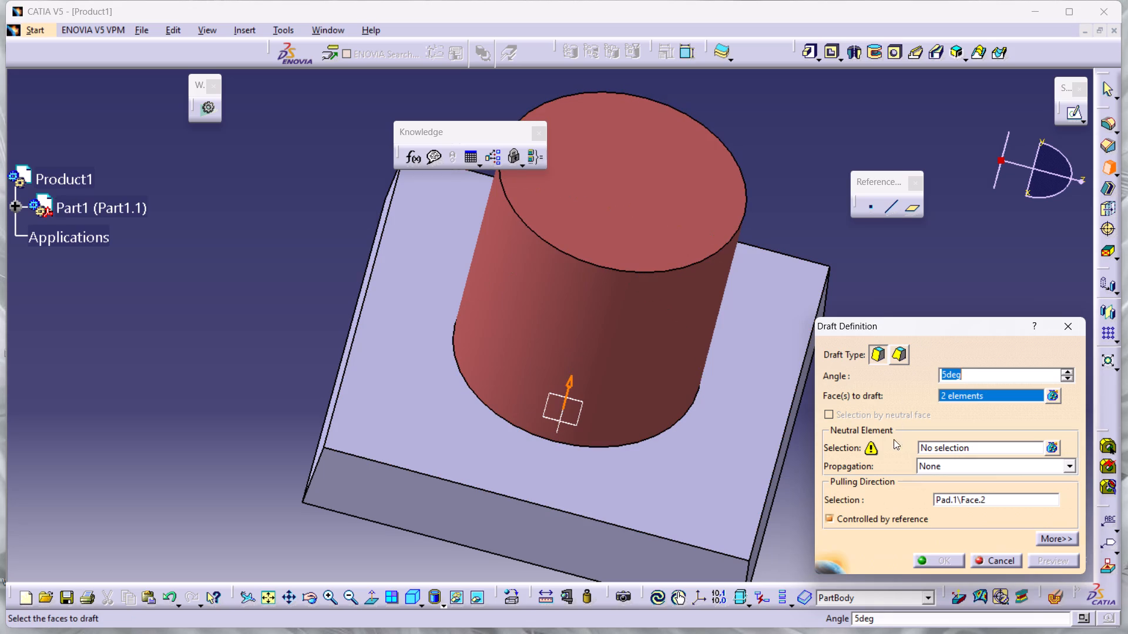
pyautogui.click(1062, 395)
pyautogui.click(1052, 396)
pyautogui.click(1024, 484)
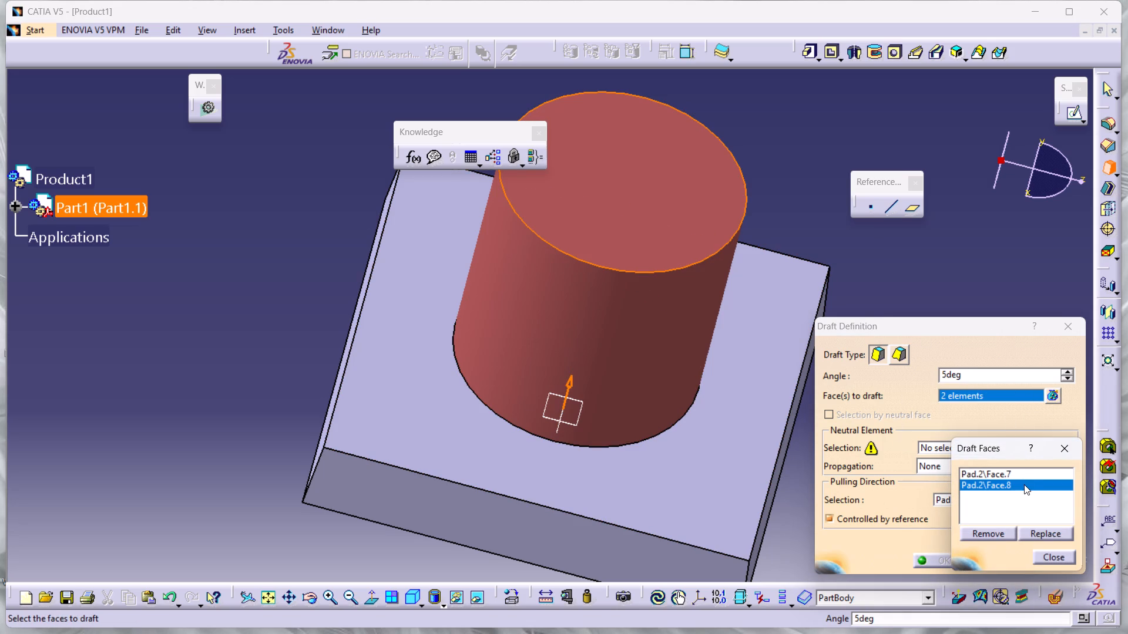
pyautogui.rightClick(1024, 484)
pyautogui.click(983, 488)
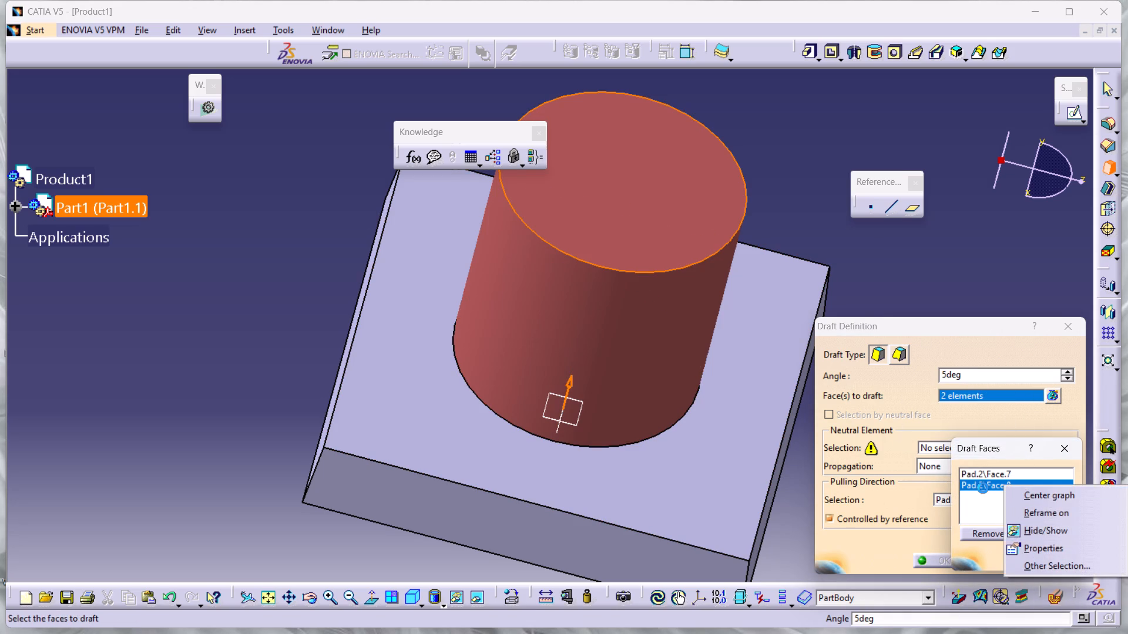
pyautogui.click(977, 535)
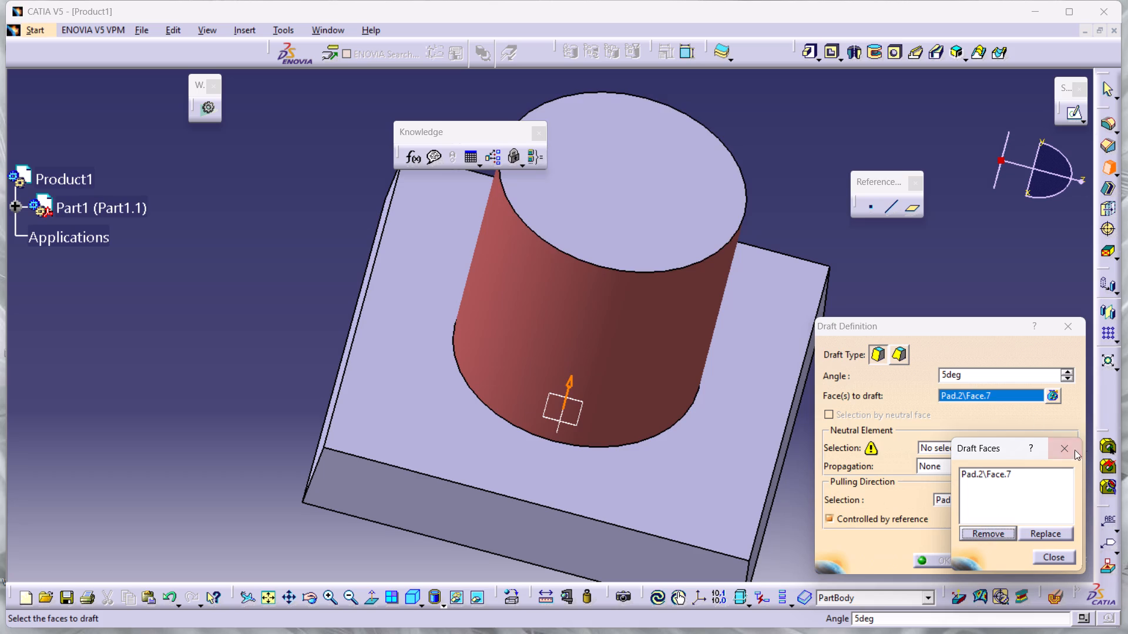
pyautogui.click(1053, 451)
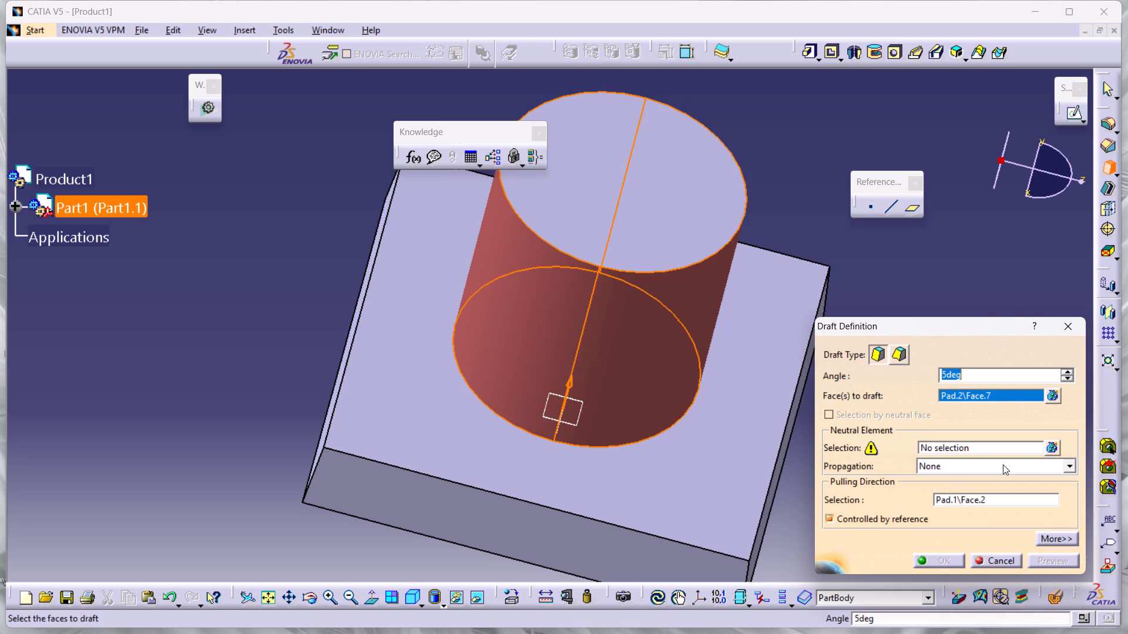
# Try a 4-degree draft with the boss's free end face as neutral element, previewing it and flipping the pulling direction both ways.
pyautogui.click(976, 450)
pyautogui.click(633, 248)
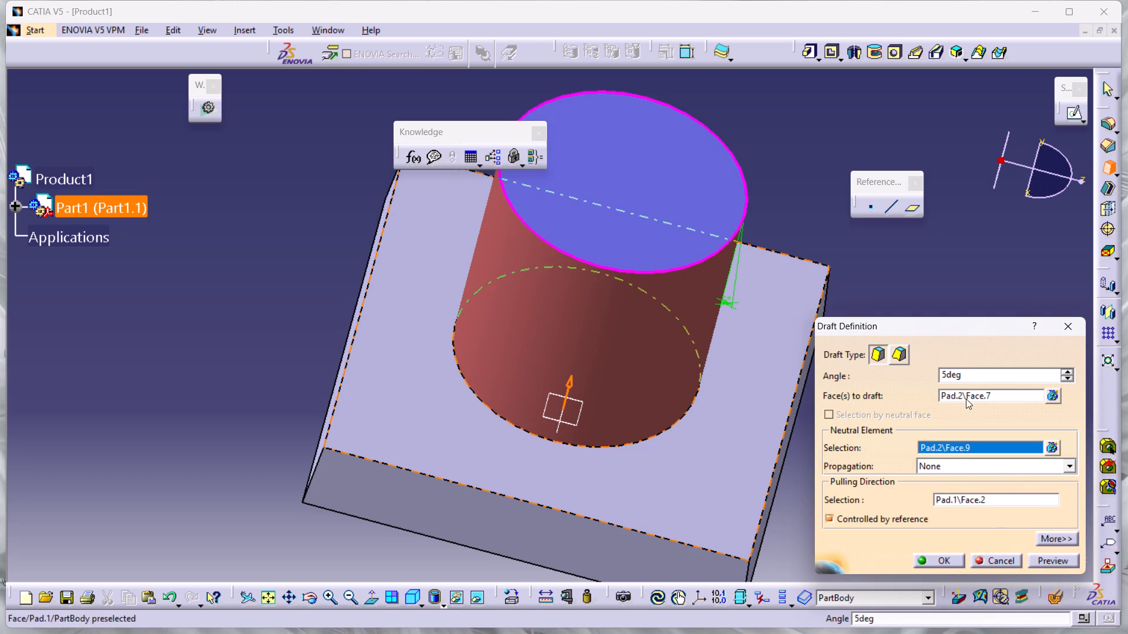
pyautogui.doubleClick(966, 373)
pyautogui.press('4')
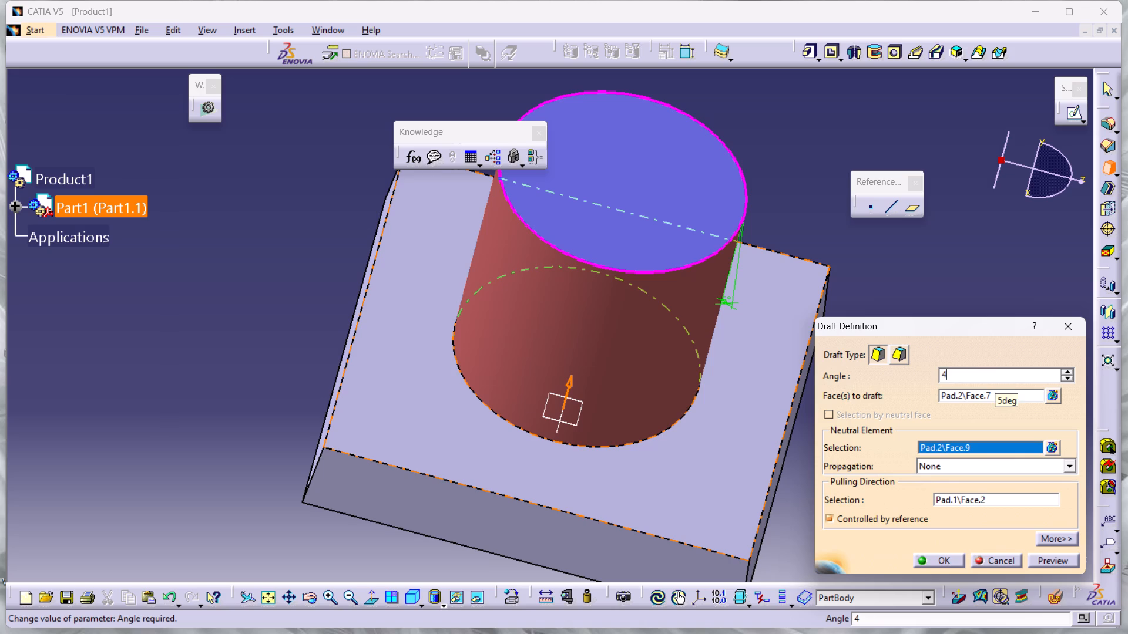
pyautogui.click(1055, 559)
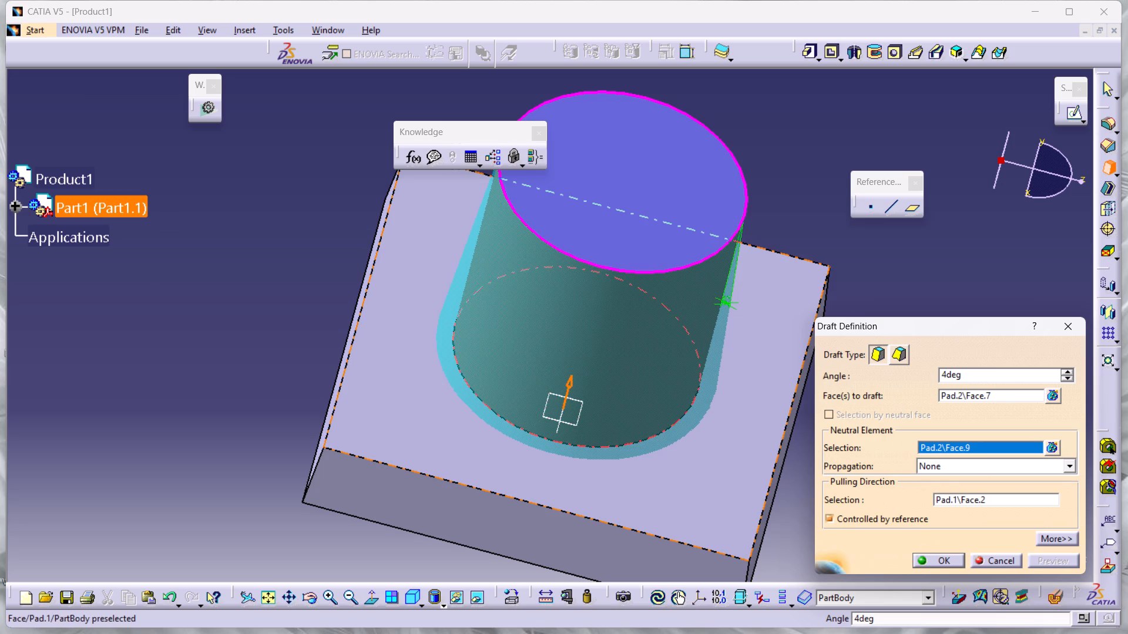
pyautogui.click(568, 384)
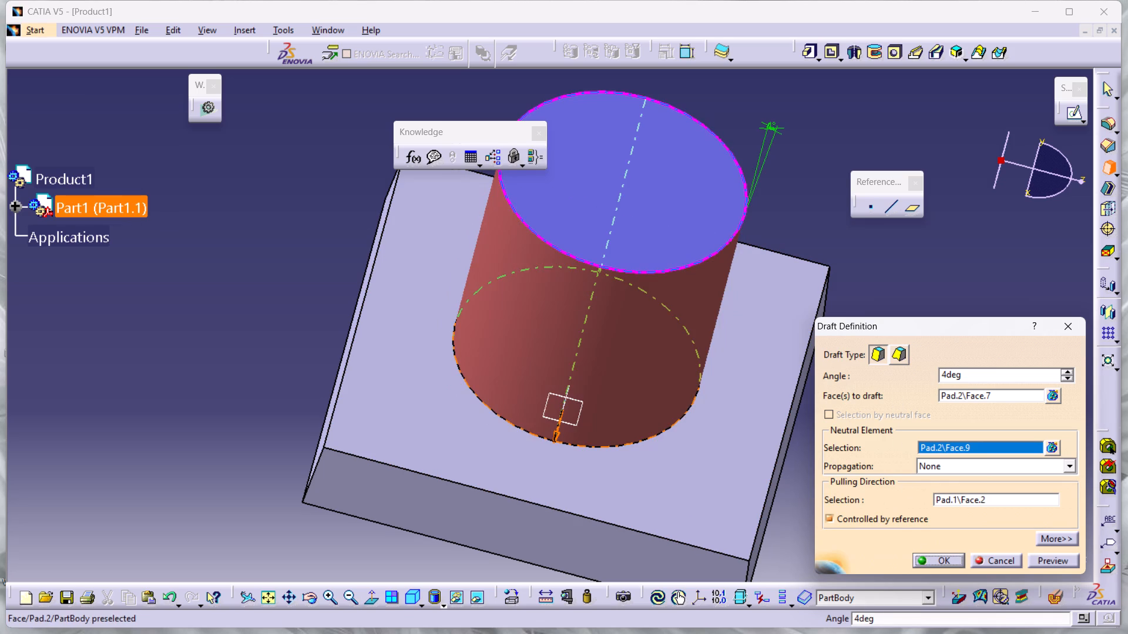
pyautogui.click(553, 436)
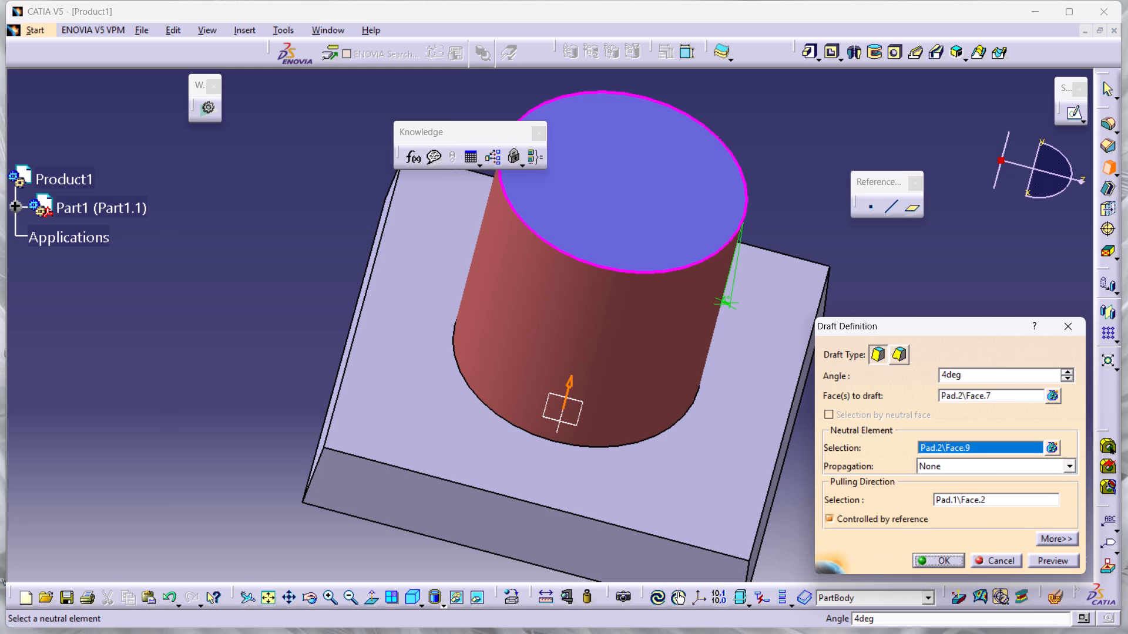
# Set the boss's draft angle to 5 degrees.
pyautogui.doubleClick(973, 373)
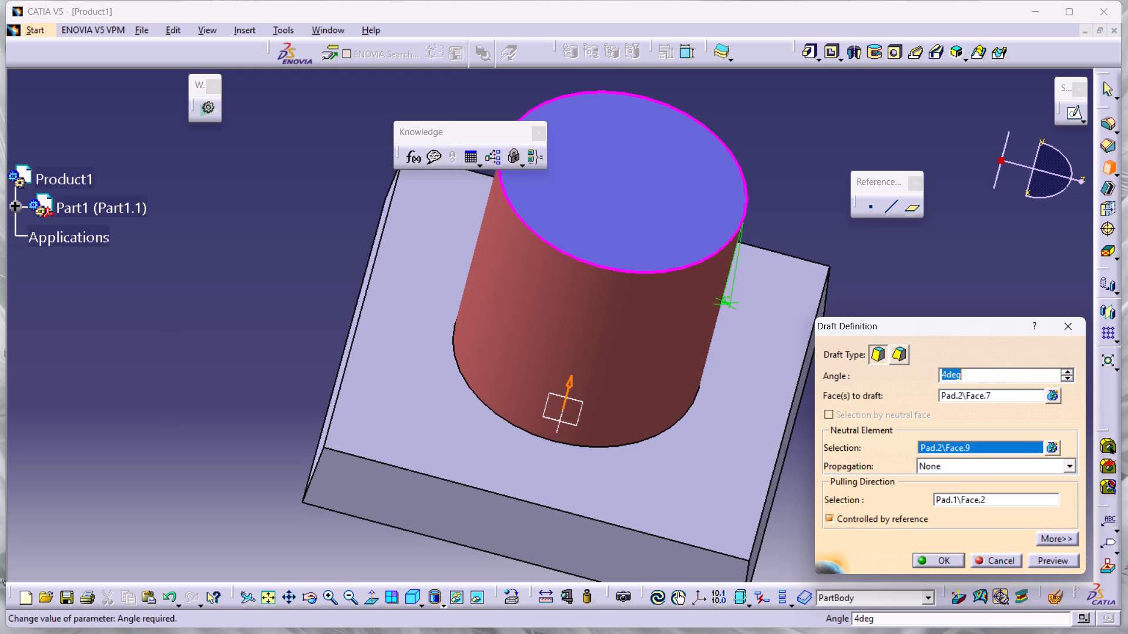
pyautogui.press('5')
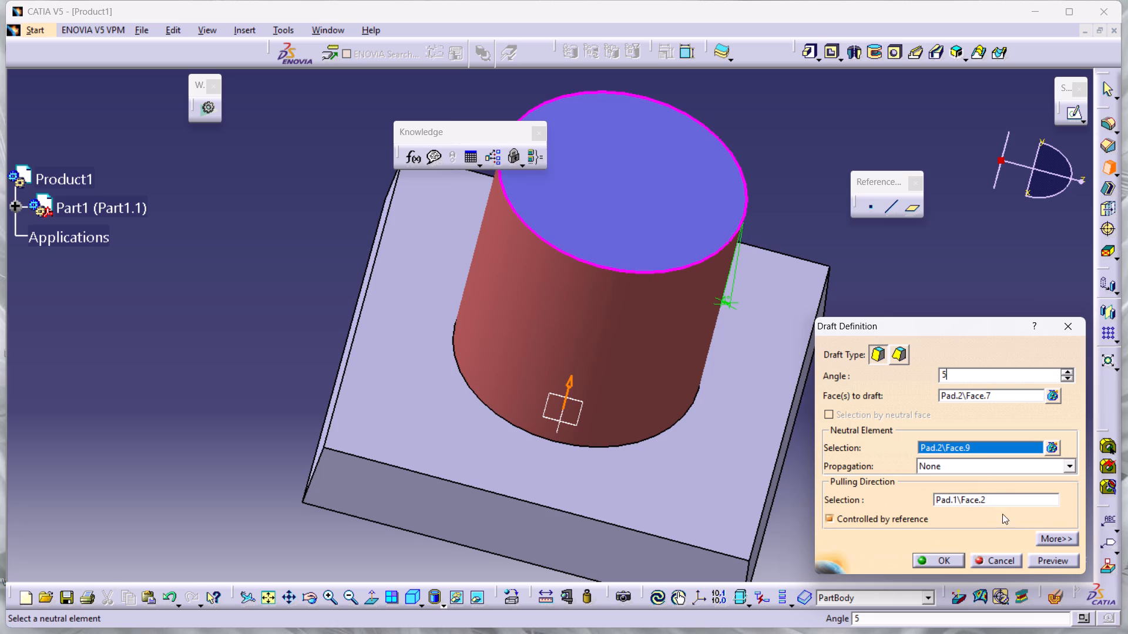
# Replace the draft's neutral element with the plate face surrounding the boss's base and preview the draft.
pyautogui.click(1053, 447)
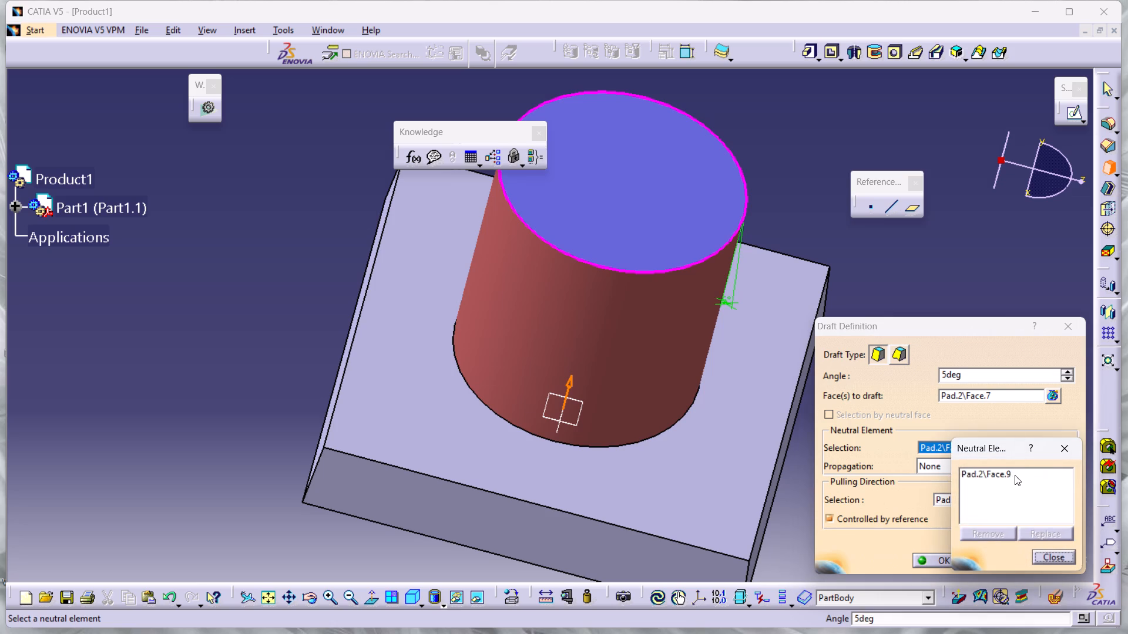
pyautogui.click(1015, 475)
pyautogui.click(986, 541)
pyautogui.click(986, 532)
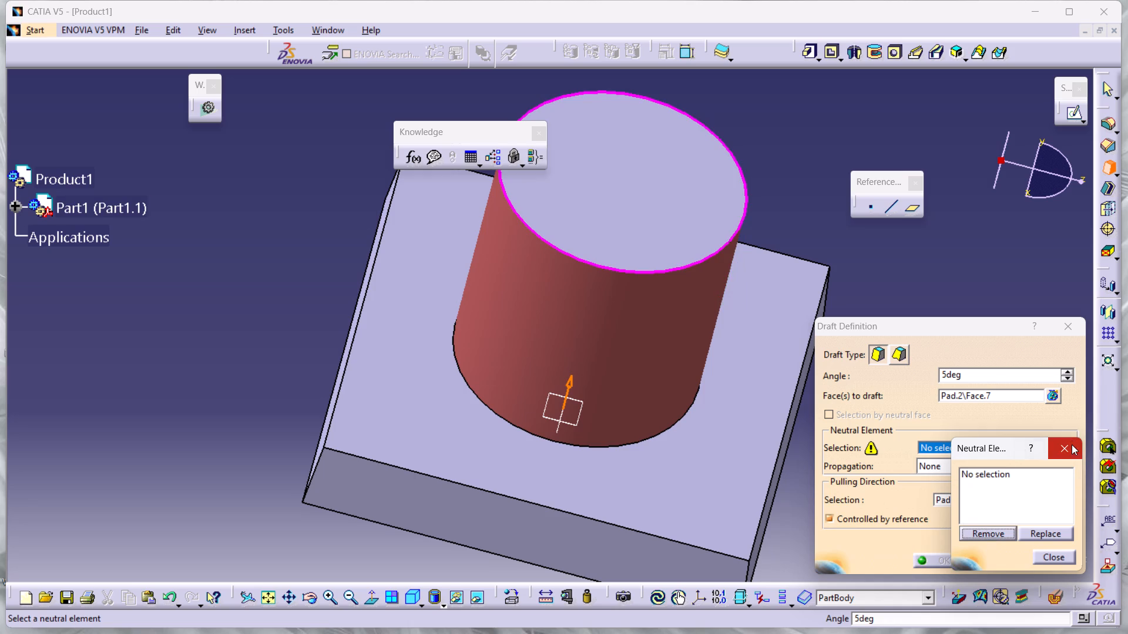
pyautogui.click(1072, 447)
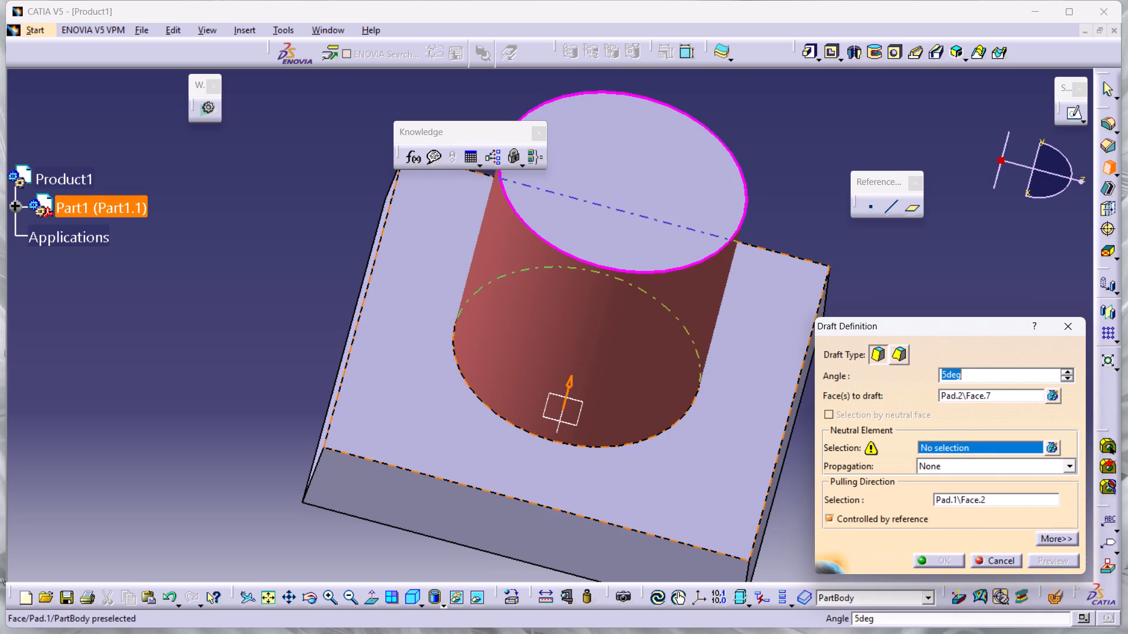
pyautogui.click(703, 504)
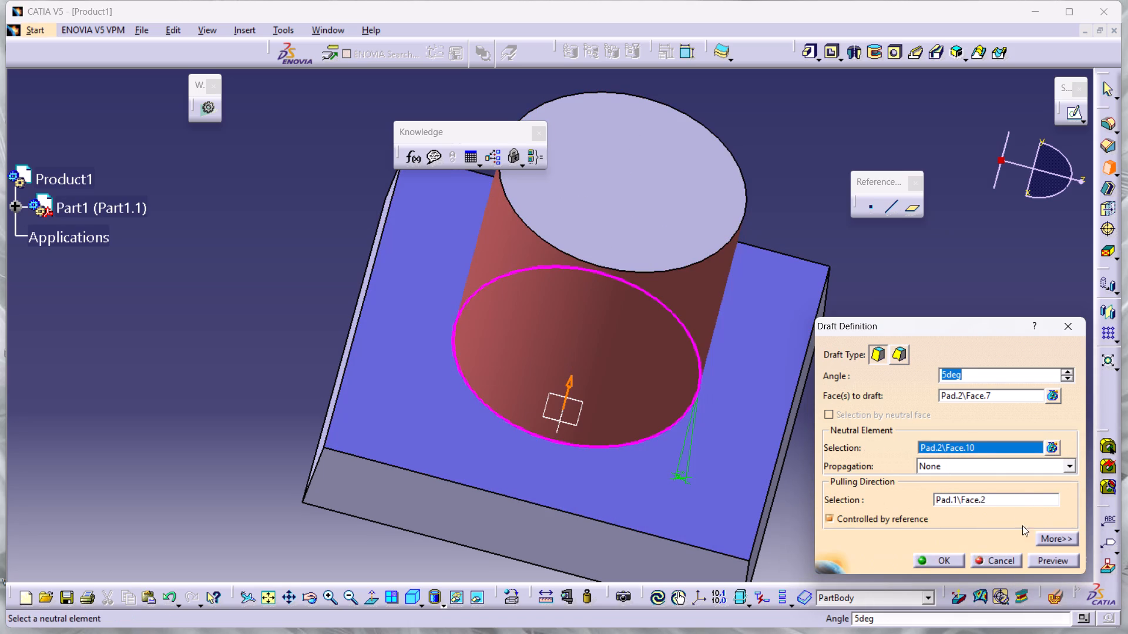
pyautogui.click(1061, 564)
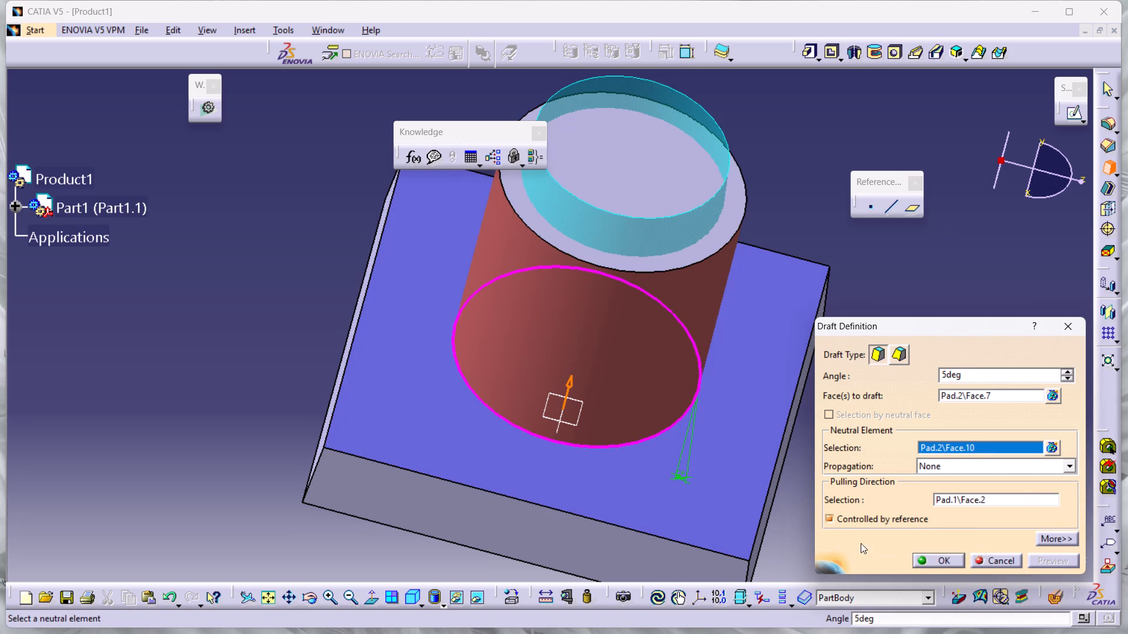
# Apply the 5-degree draft to the boss's side with the surrounding plate face as neutral element.
pyautogui.click(932, 563)
pyautogui.click(877, 501)
pyautogui.click(982, 511)
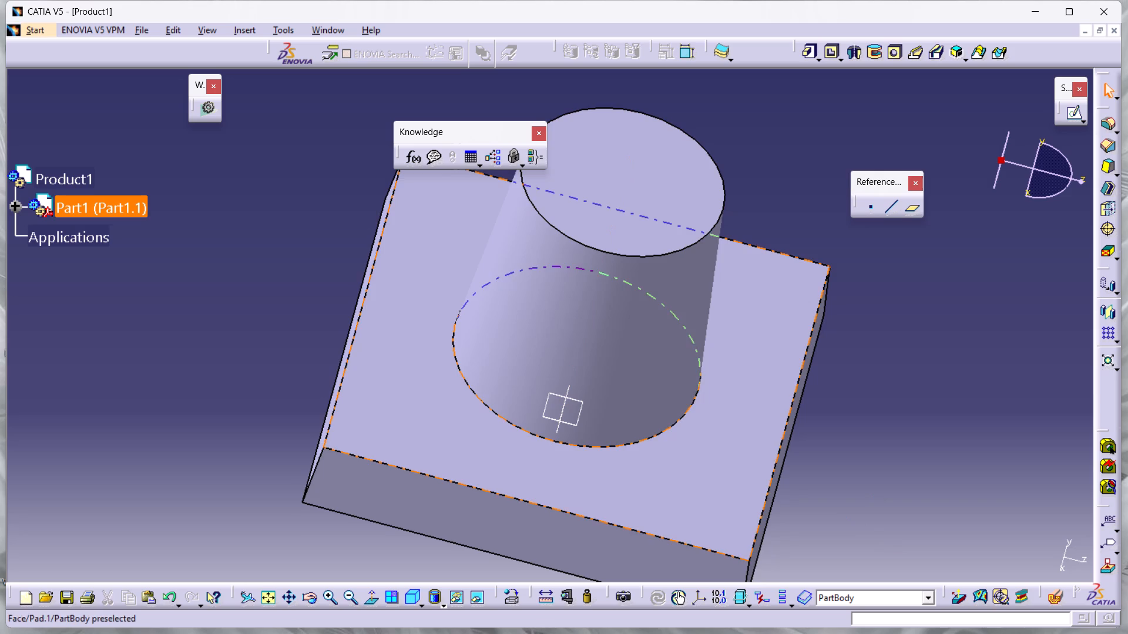
# Fillet the circular edge at the boss's free end with a 25 mm radius.
pyautogui.moveTo(730, 530); pyautogui.dragTo(747, 460, button='middle')
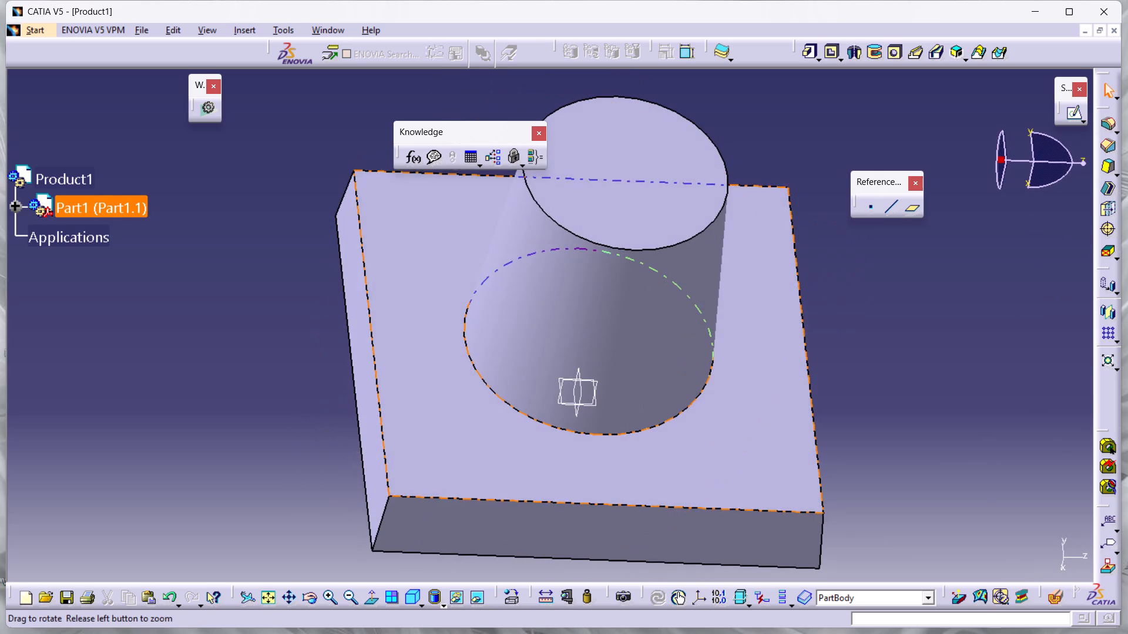
pyautogui.moveTo(897, 332); pyautogui.dragTo(897, 397, button='middle')
pyautogui.moveTo(853, 334); pyautogui.dragTo(814, 272, button='middle')
pyautogui.keyDown('ctrl'); pyautogui.moveTo(754, 485); pyautogui.dragTo(771, 538, button='middle'); pyautogui.keyUp('ctrl')
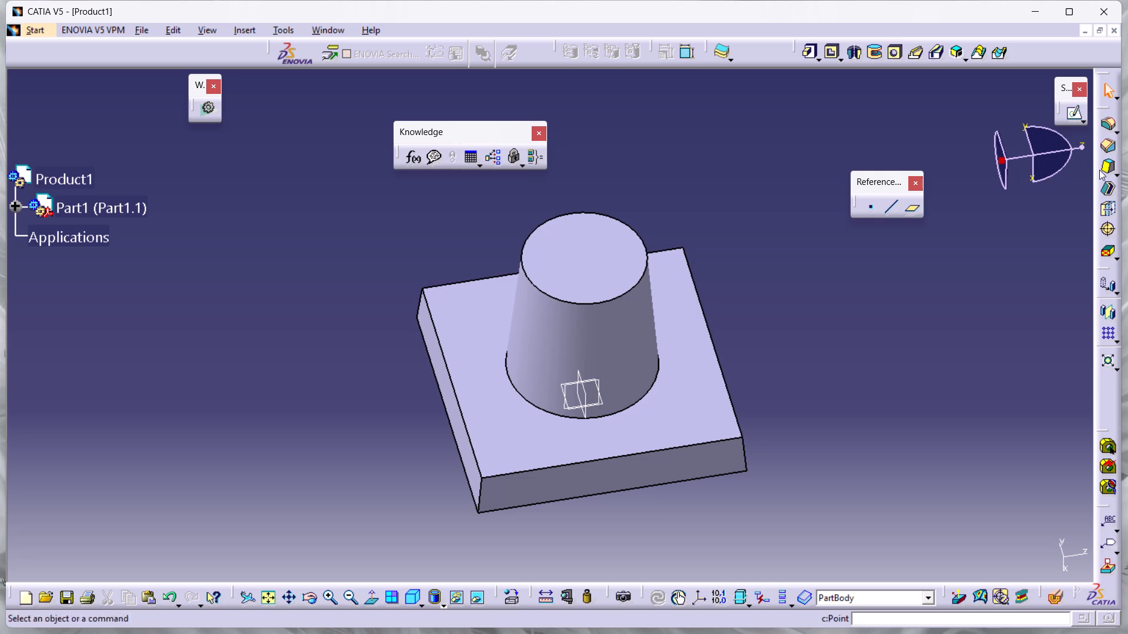
pyautogui.click(1113, 165)
pyautogui.click(1029, 240)
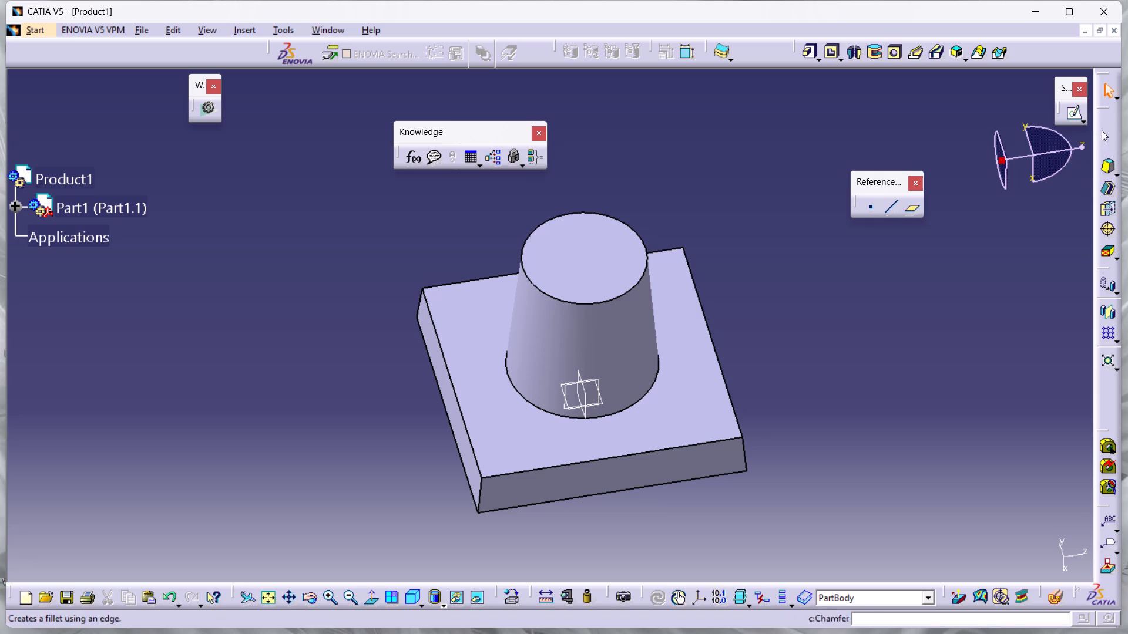
pyautogui.click(1111, 122)
pyautogui.click(620, 297)
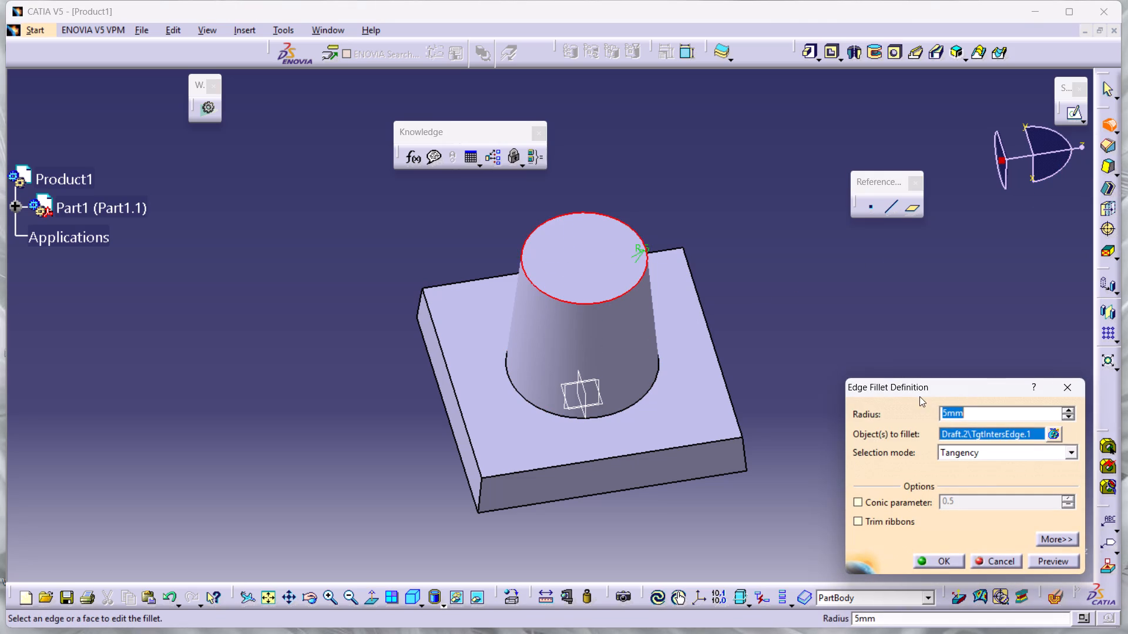
pyautogui.write('25')
pyautogui.press('Return')
pyautogui.click(932, 438)
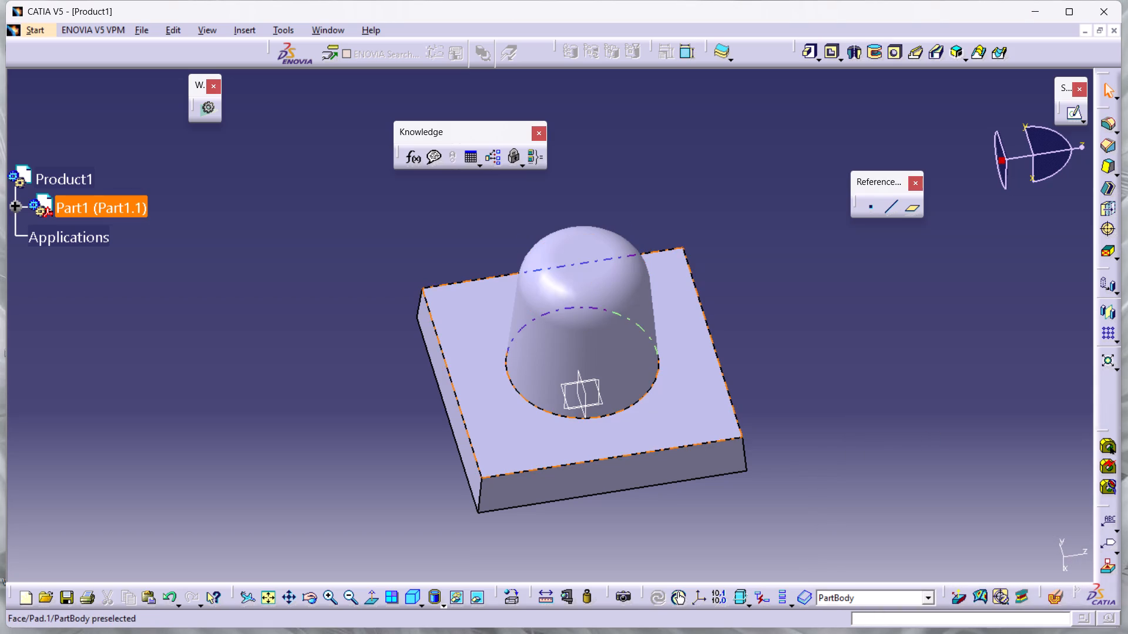
# Fillet the circular edge where the boss meets the plate with a 35 mm radius.
pyautogui.click(626, 409)
pyautogui.click(1111, 126)
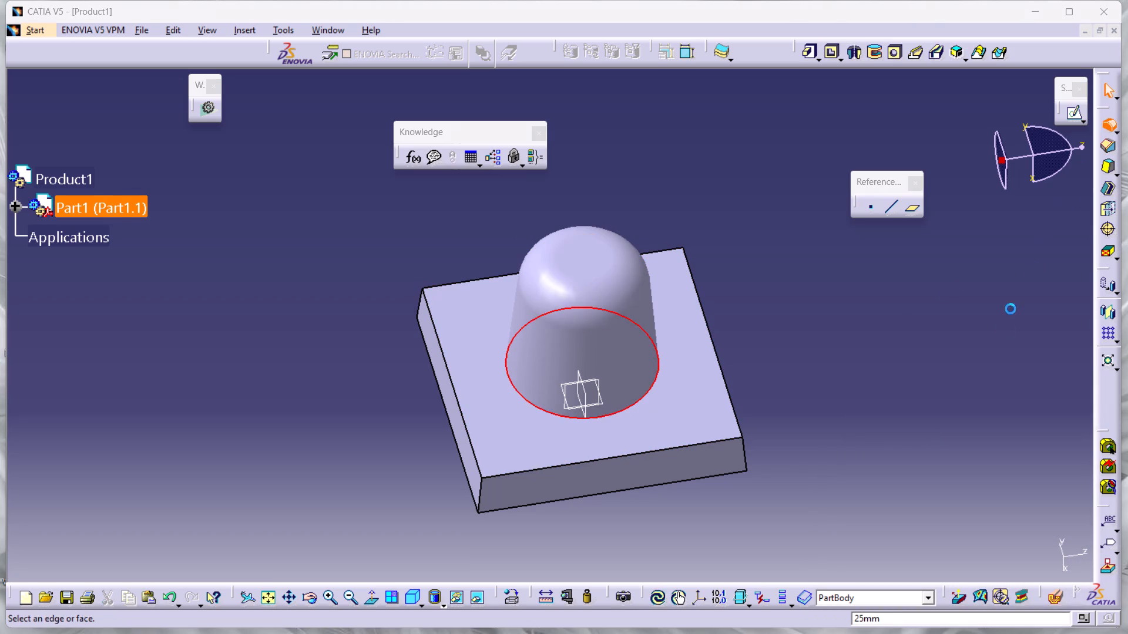
pyautogui.doubleClick(976, 413)
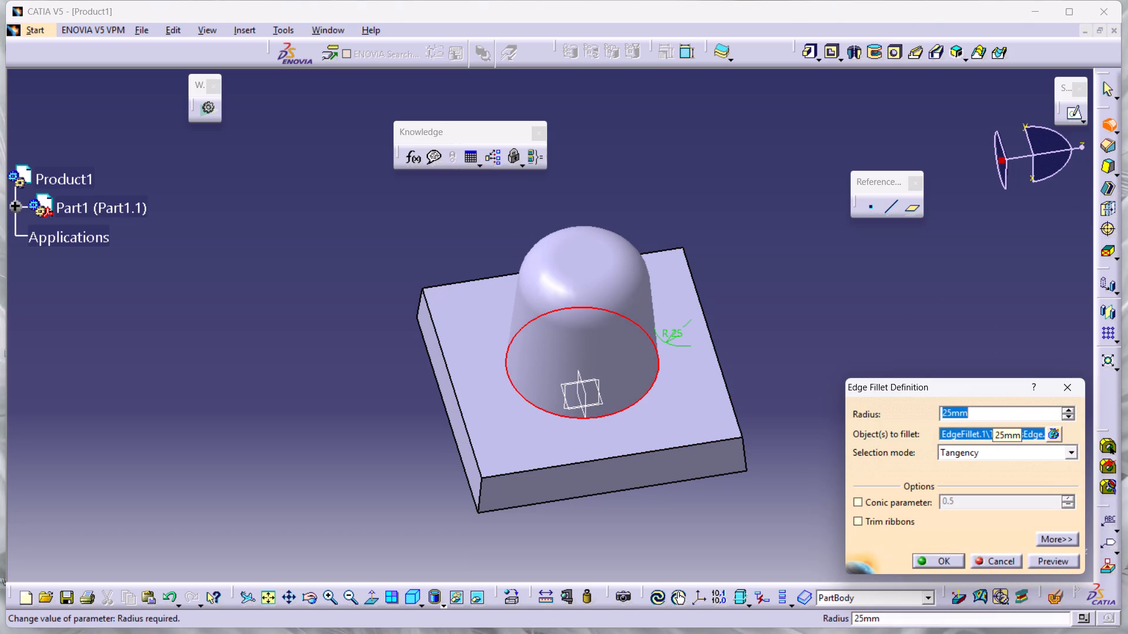
pyautogui.write('35')
pyautogui.press('Return')
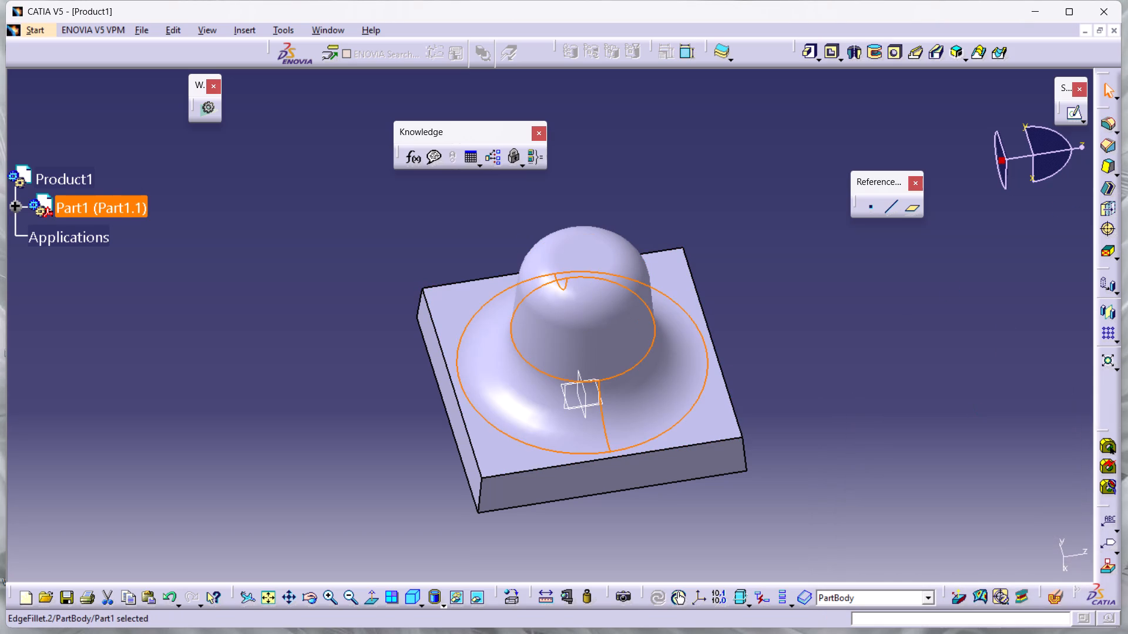
pyautogui.click(975, 413)
pyautogui.click(897, 350)
# Change the display mode to shading with edges, including the smooth edges of the fillets.
pyautogui.moveTo(309, 430); pyautogui.dragTo(552, 491, button='middle')
pyautogui.click(443, 604)
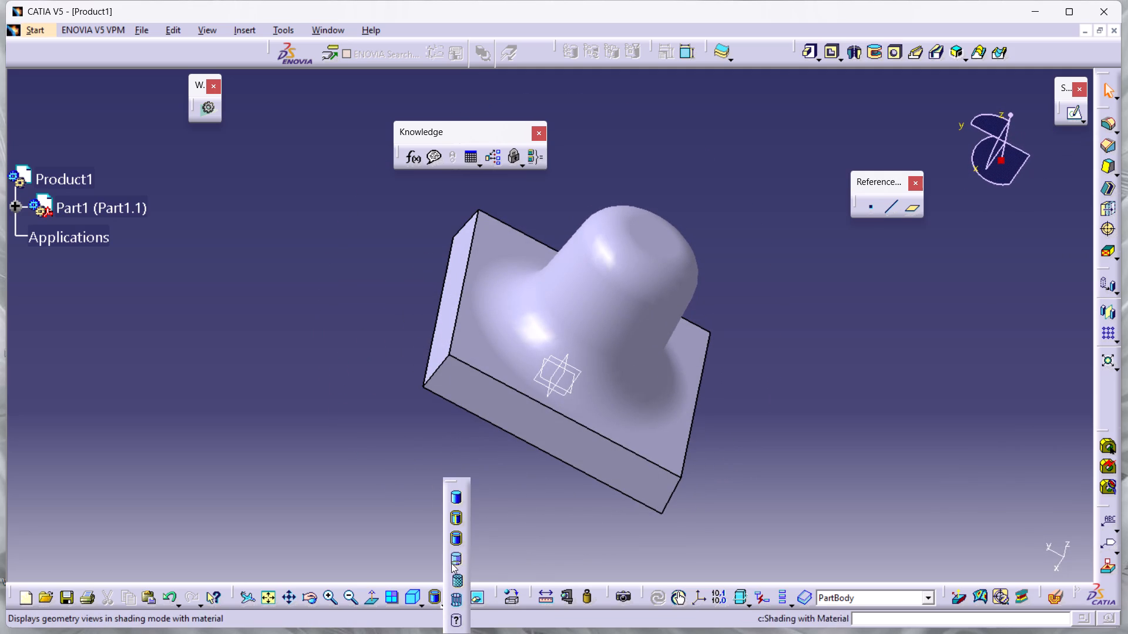
pyautogui.click(454, 539)
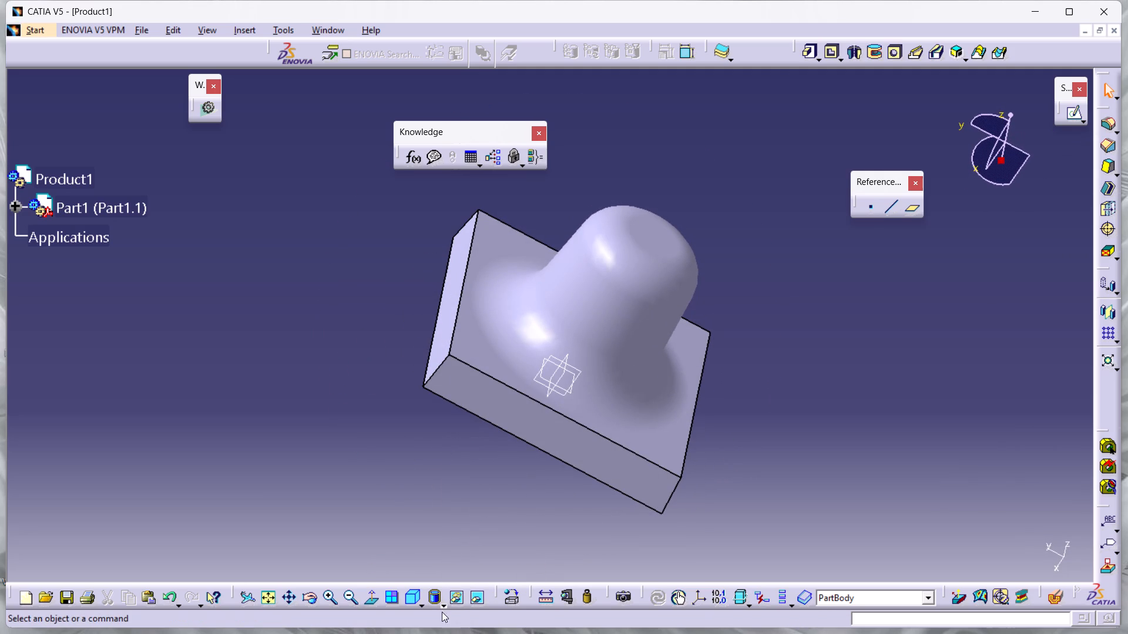
pyautogui.click(442, 604)
pyautogui.click(454, 515)
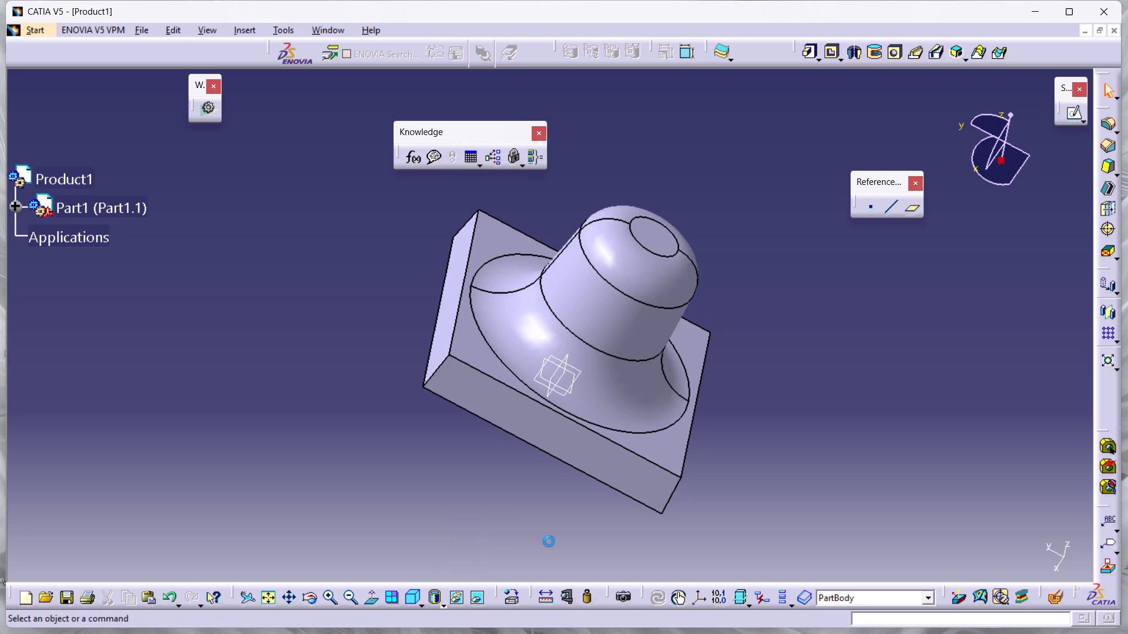
pyautogui.click(549, 541)
# Create a reference plane offset 90 mm from the xy plane.
pyautogui.moveTo(849, 424); pyautogui.dragTo(726, 353, button='middle')
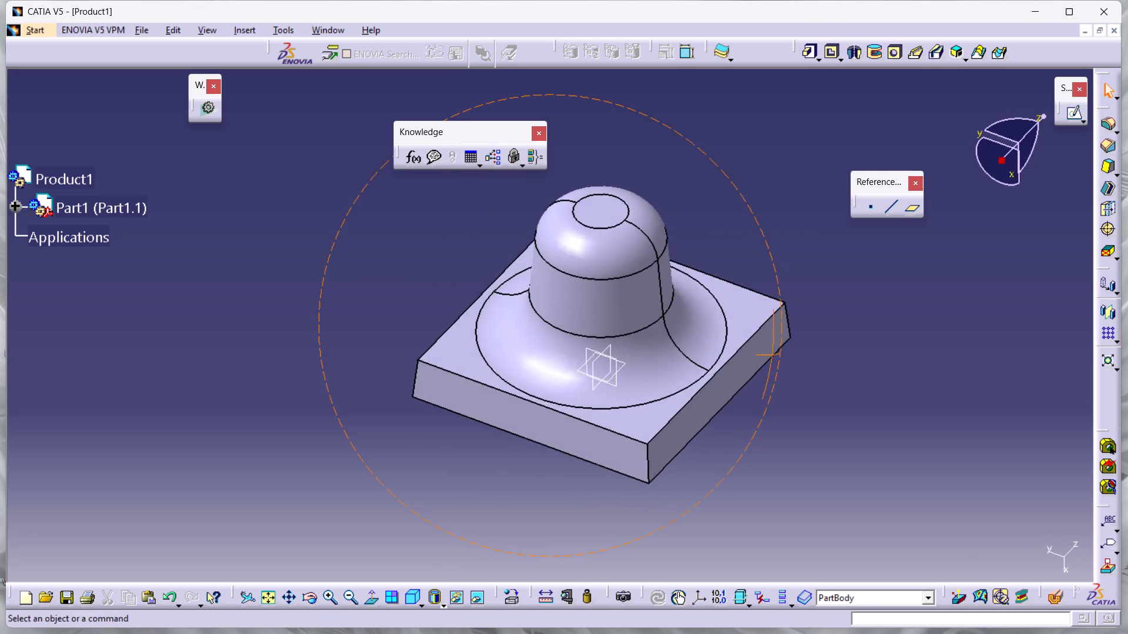
pyautogui.moveTo(726, 353); pyautogui.dragTo(728, 332, button='middle')
pyautogui.keyDown('ctrl'); pyautogui.moveTo(731, 325); pyautogui.dragTo(736, 306, button='middle'); pyautogui.keyUp('ctrl')
pyautogui.keyDown('ctrl'); pyautogui.middleClick(737, 299); pyautogui.keyUp('ctrl')
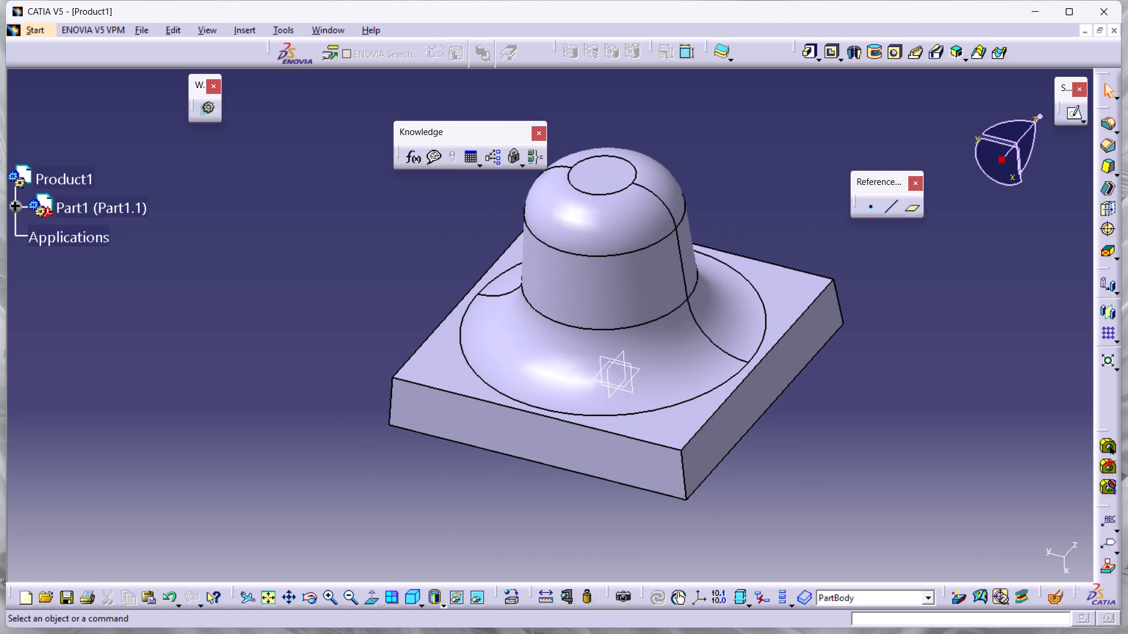
pyautogui.click(909, 211)
pyautogui.middleClick(899, 554)
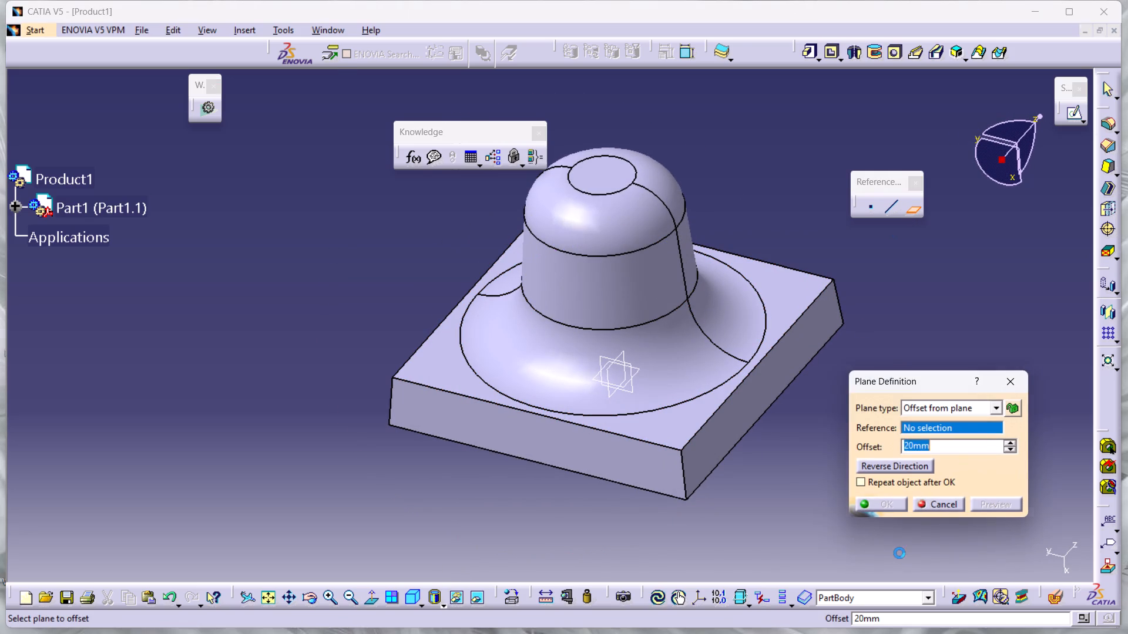
pyautogui.moveTo(377, 355); pyautogui.dragTo(430, 538, button='middle')
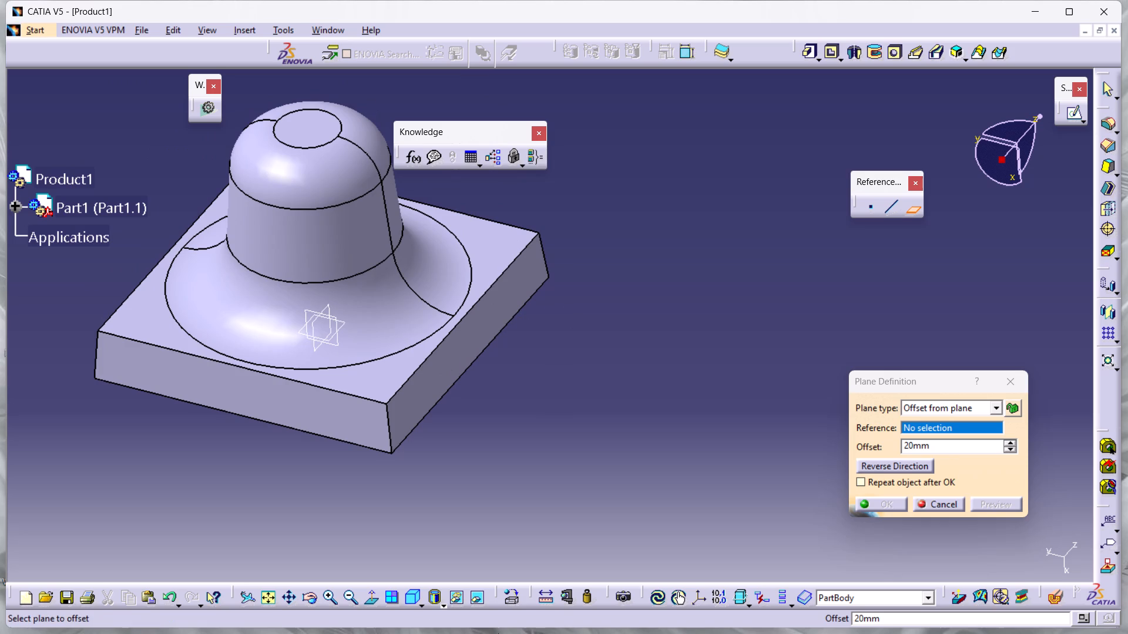
pyautogui.click(422, 605)
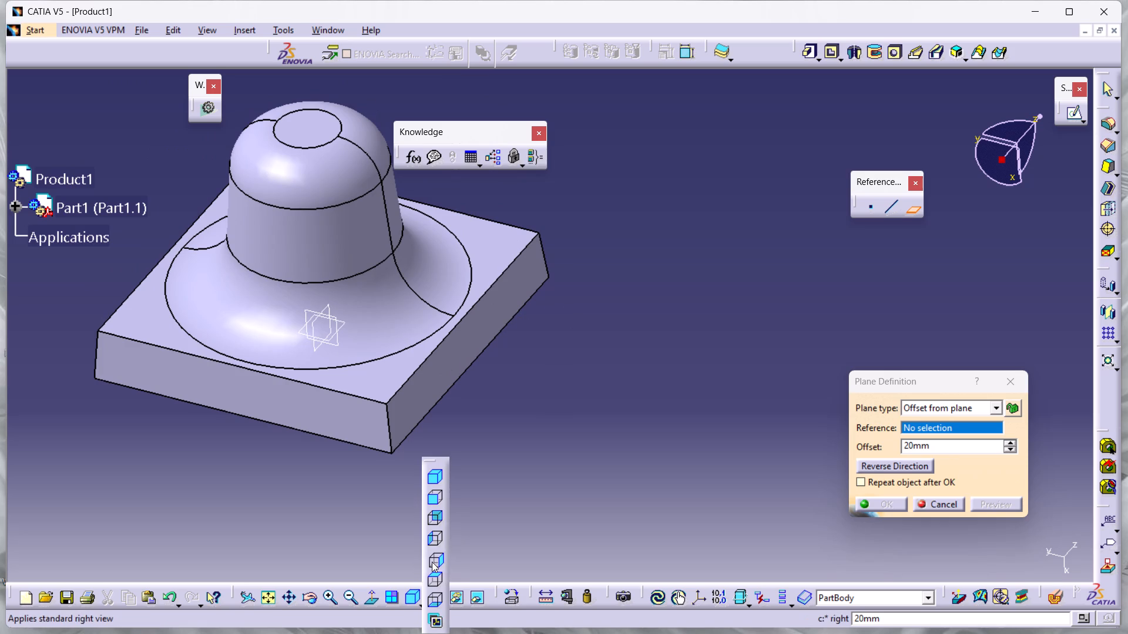
pyautogui.click(432, 561)
pyautogui.moveTo(458, 394); pyautogui.dragTo(482, 545, button='middle')
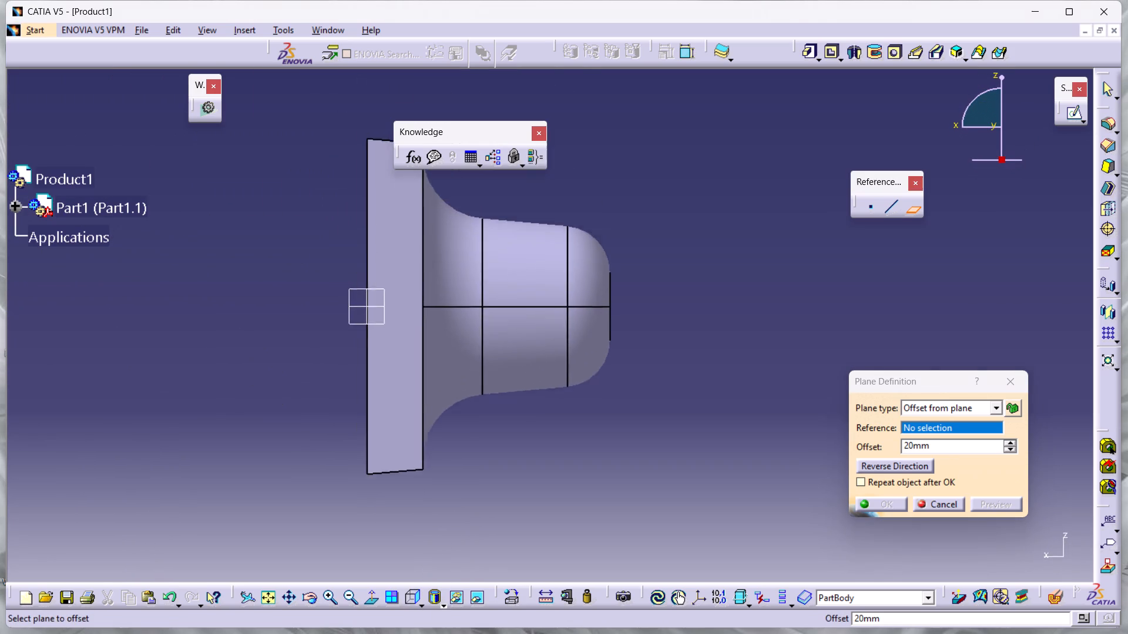
pyautogui.moveTo(482, 545); pyautogui.dragTo(513, 551, button='middle')
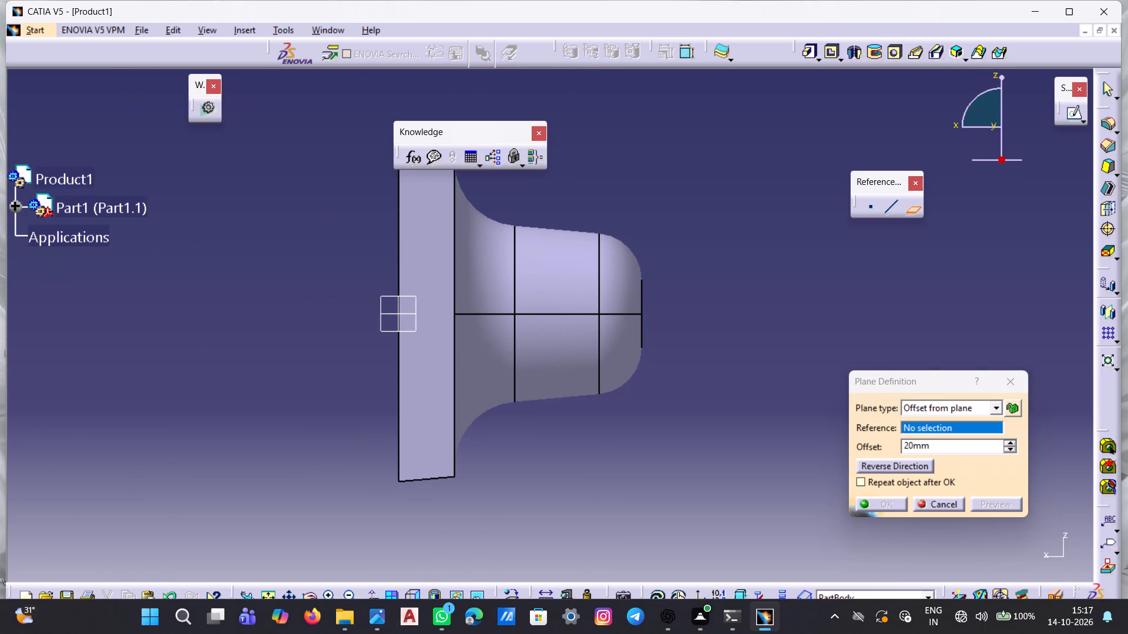
pyautogui.doubleClick(412, 313)
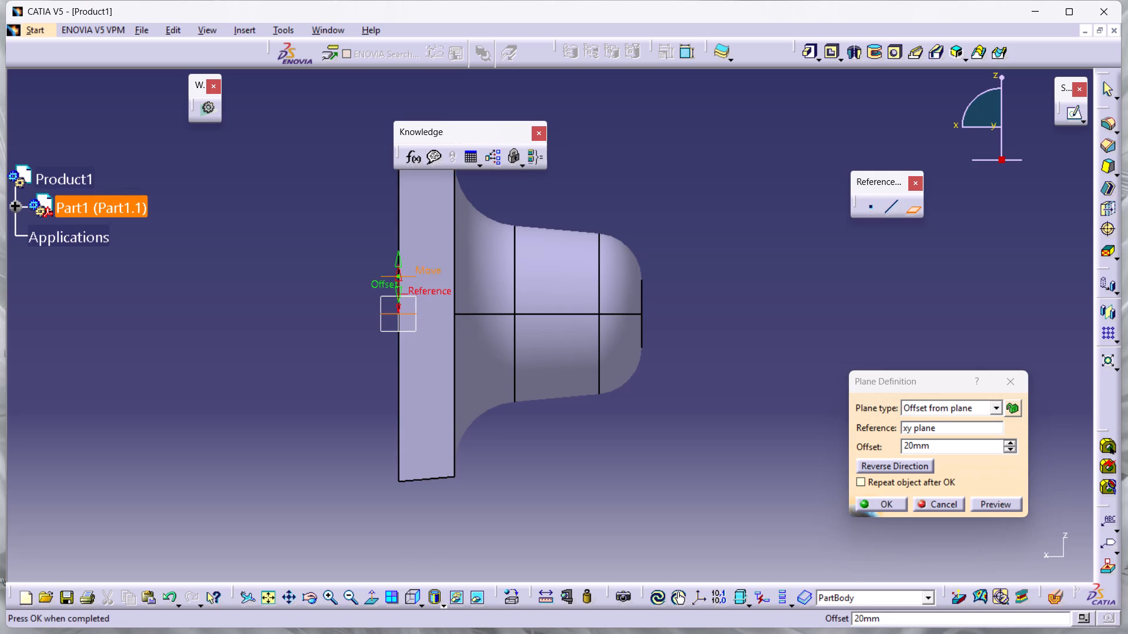
pyautogui.doubleClick(956, 443)
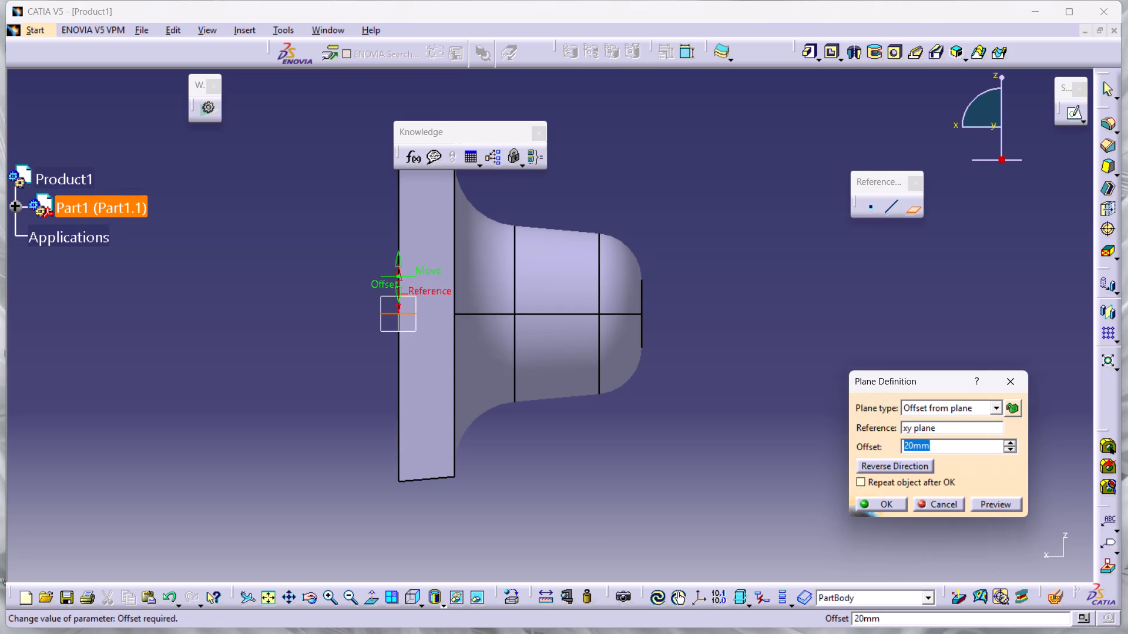
pyautogui.write('90')
pyautogui.press('Return')
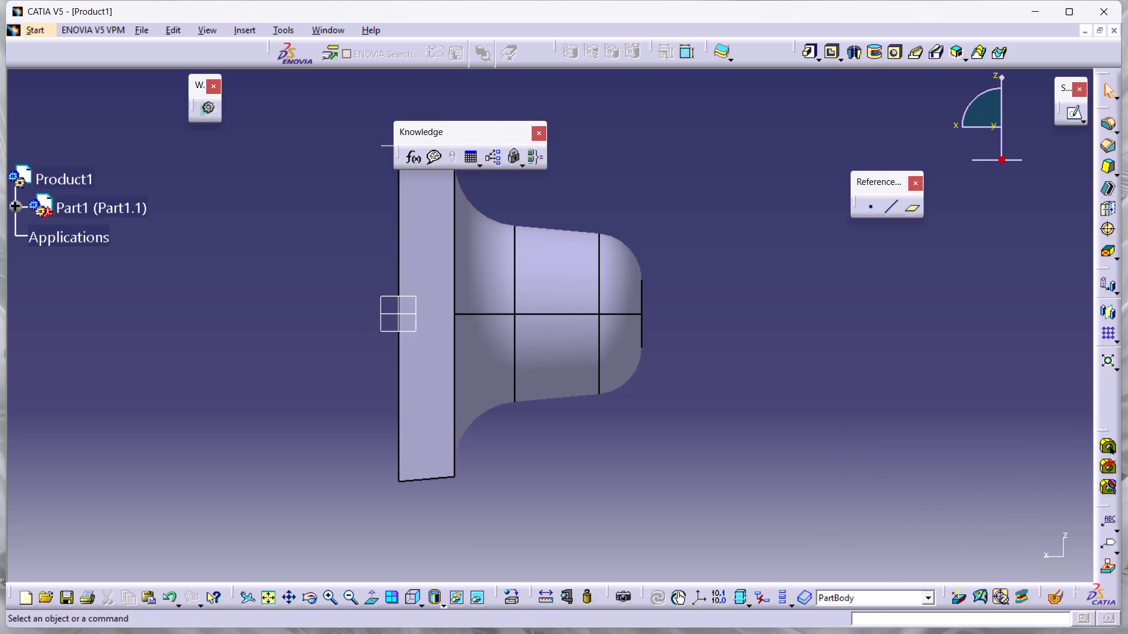
# Open a new sketch on the plane offset 90 mm from the xy plane.
pyautogui.moveTo(683, 323); pyautogui.dragTo(692, 480, button='middle')
pyautogui.click(727, 441)
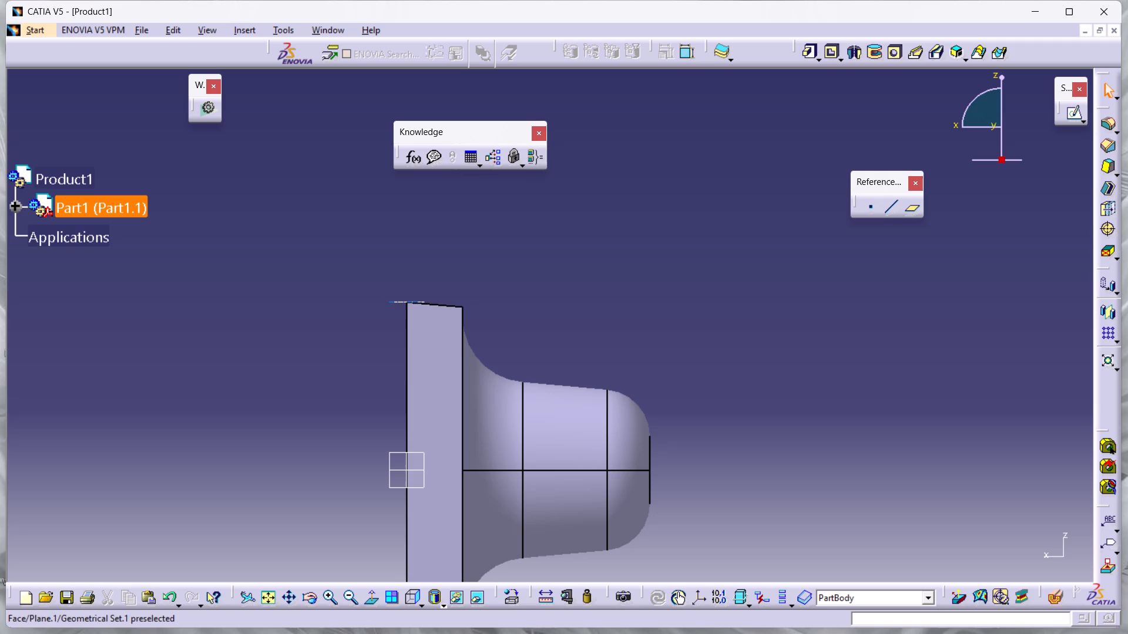
pyautogui.click(391, 302)
pyautogui.click(1070, 109)
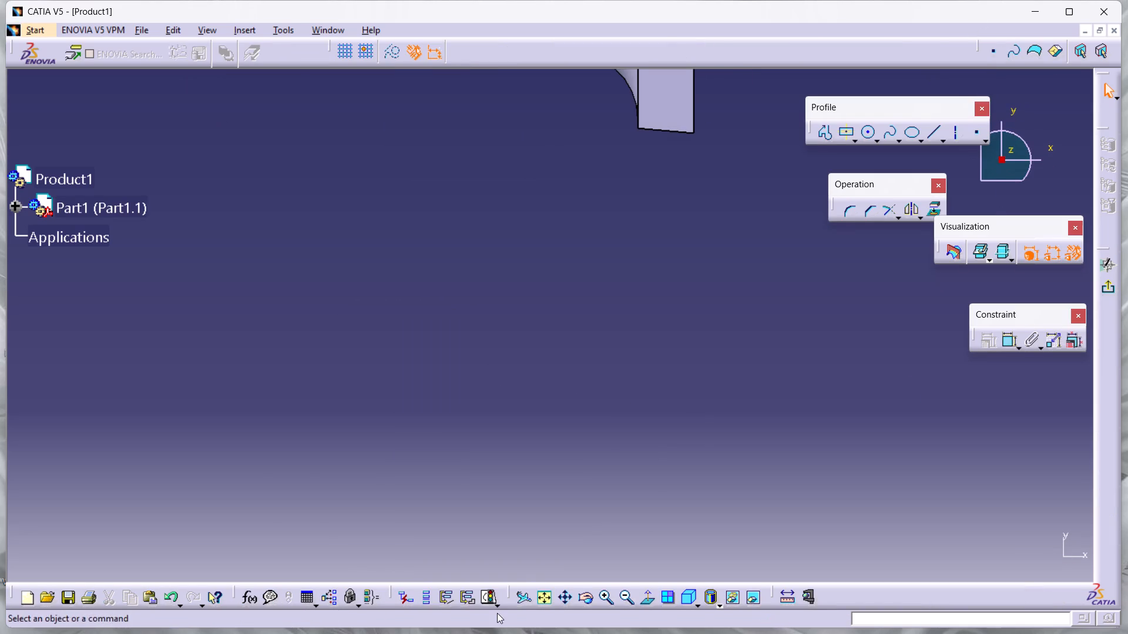
# Examine the part around the sketch plane in the standard front, back, left, right and top views.
pyautogui.click(539, 601)
pyautogui.moveTo(630, 339); pyautogui.dragTo(615, 342, button='middle')
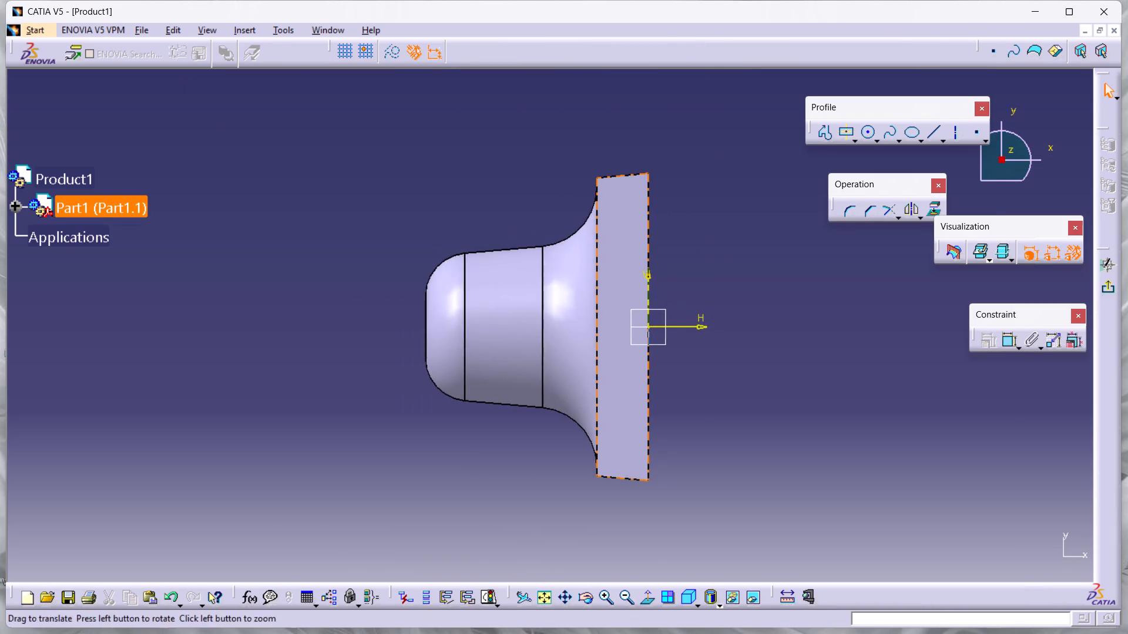
pyautogui.moveTo(615, 342); pyautogui.dragTo(578, 347, button='middle')
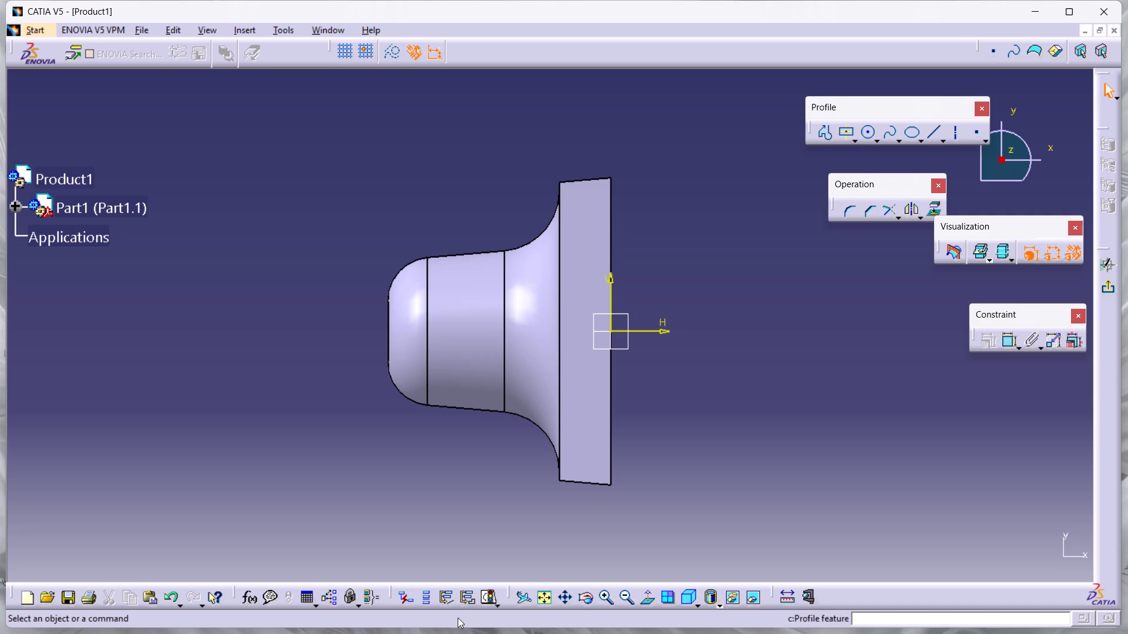
pyautogui.click(700, 603)
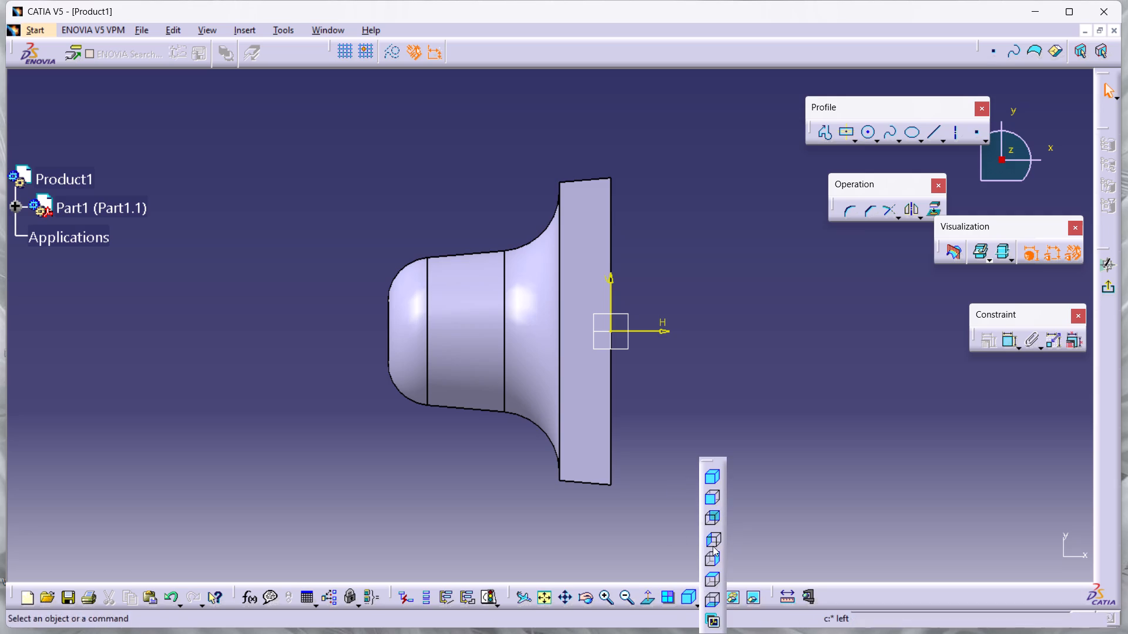
pyautogui.click(710, 497)
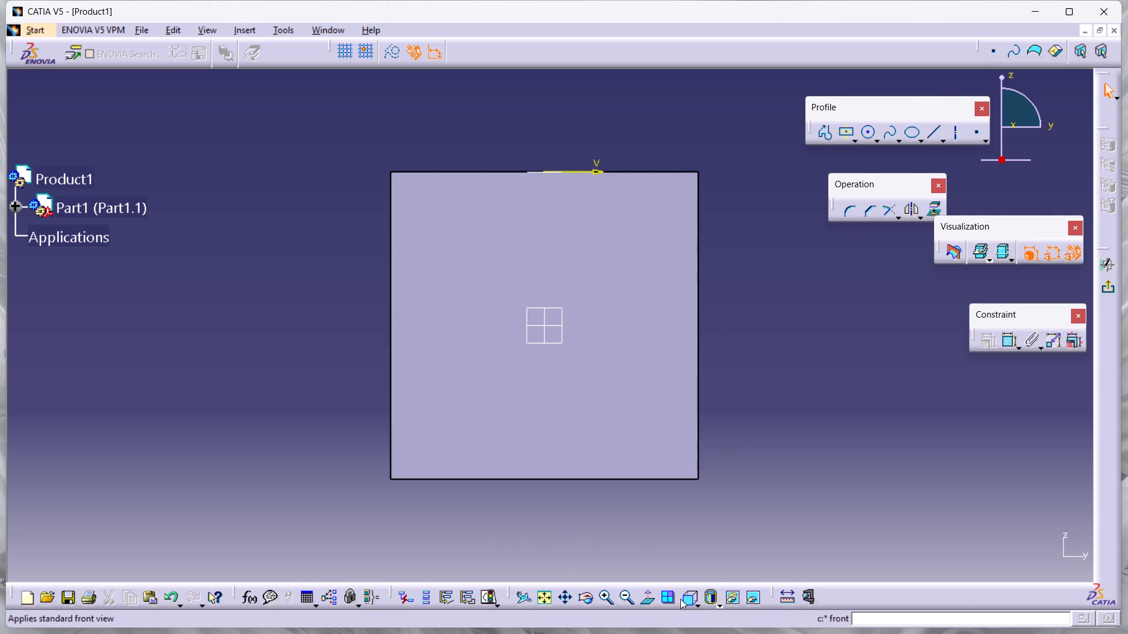
pyautogui.click(699, 605)
pyautogui.click(710, 517)
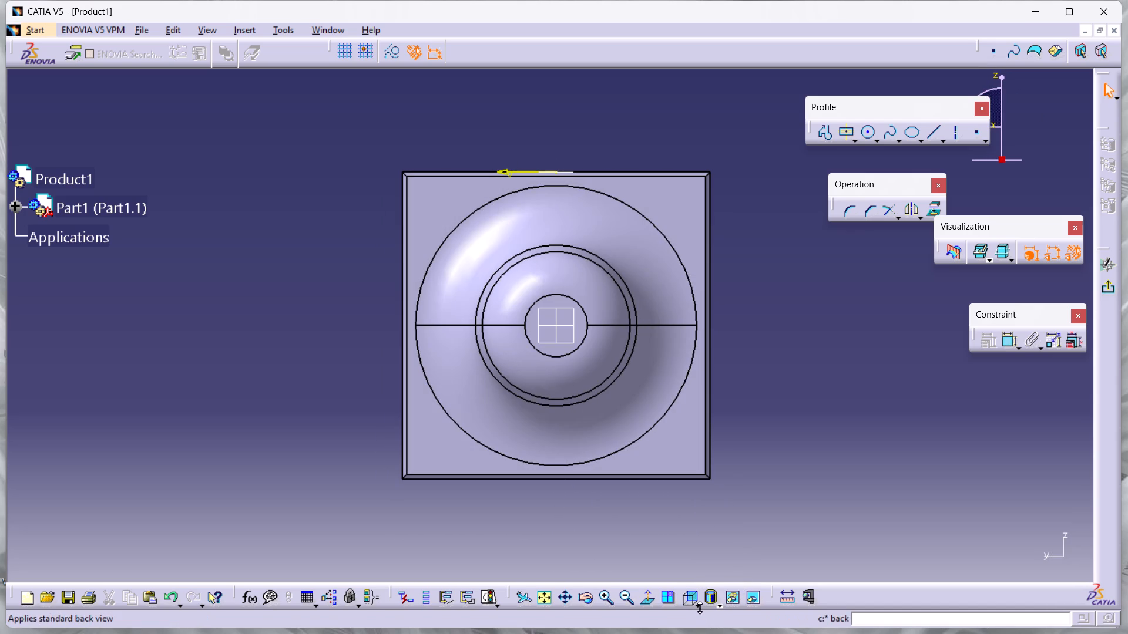
pyautogui.click(700, 608)
pyautogui.click(710, 524)
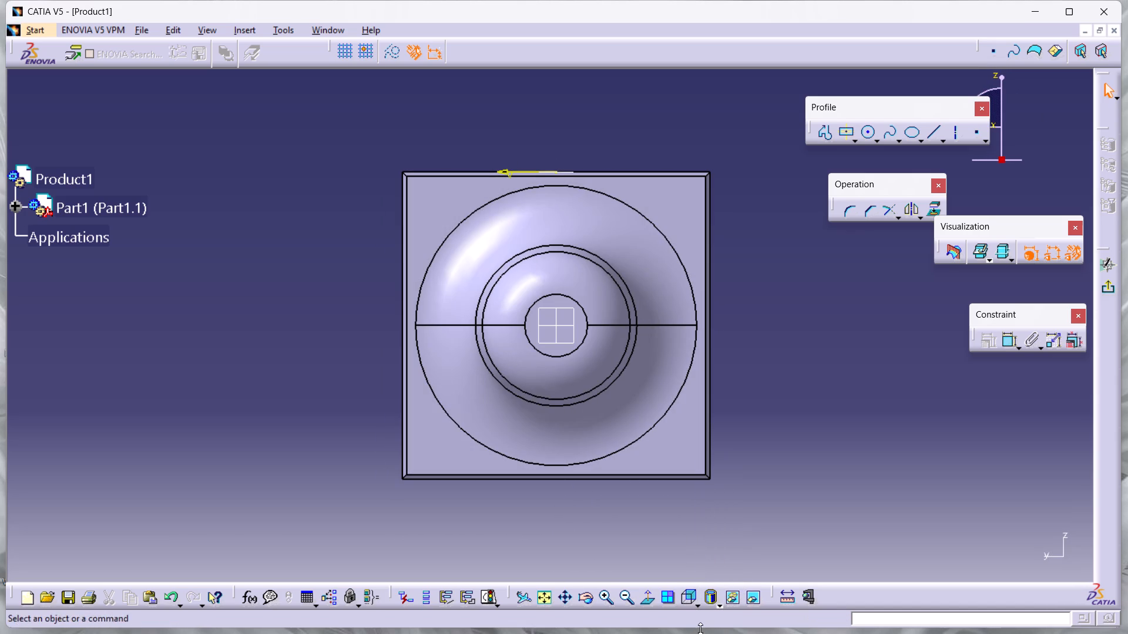
pyautogui.click(699, 604)
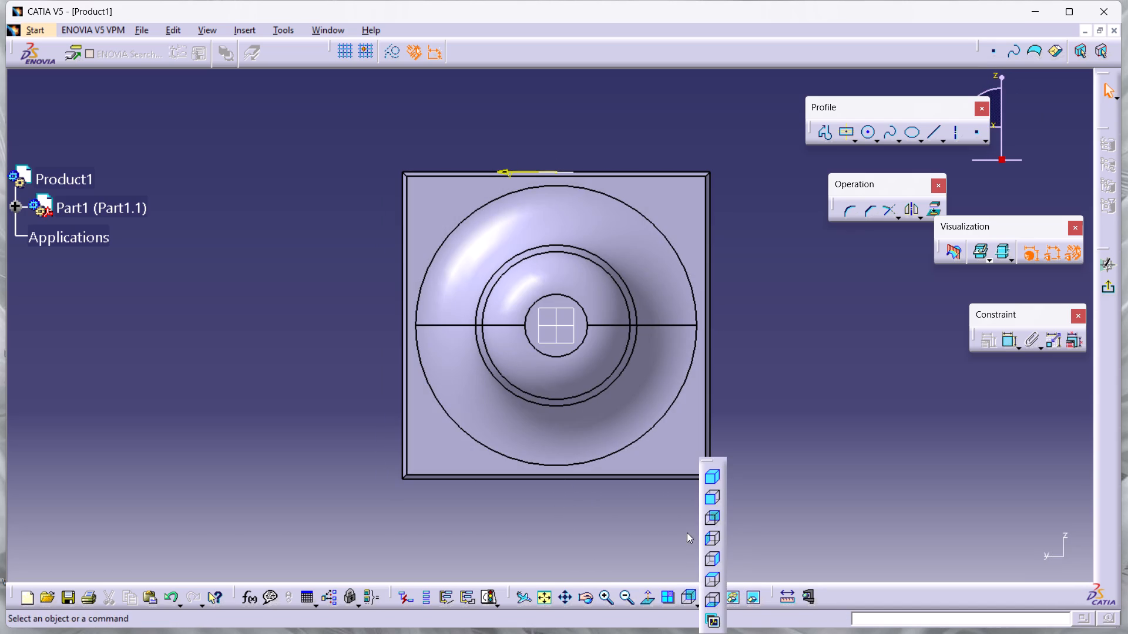
pyautogui.click(704, 536)
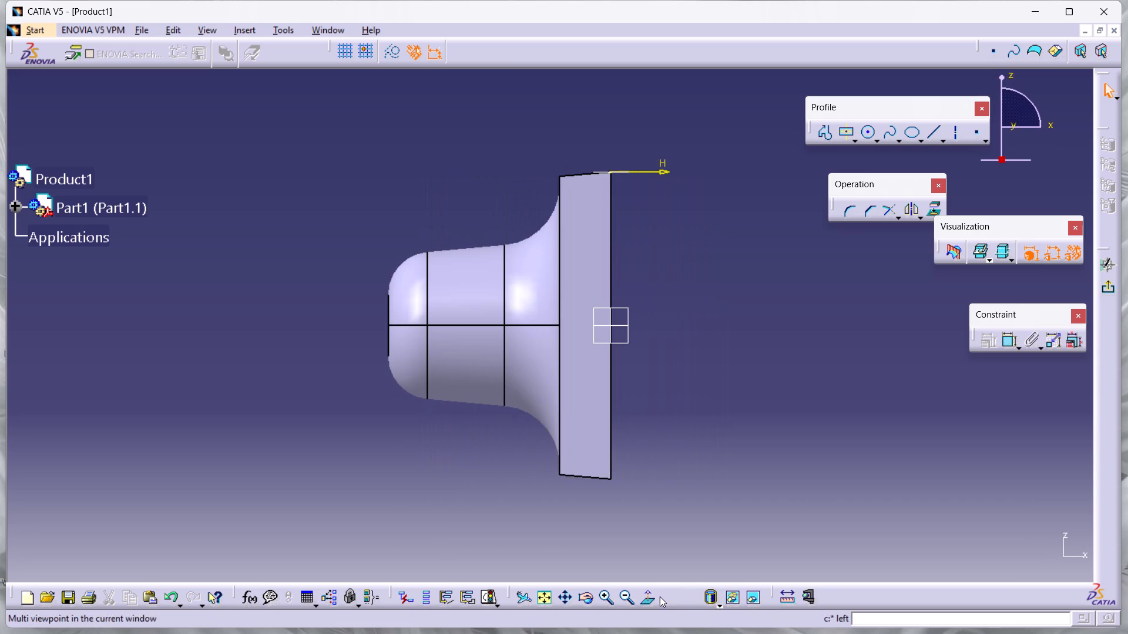
pyautogui.click(697, 606)
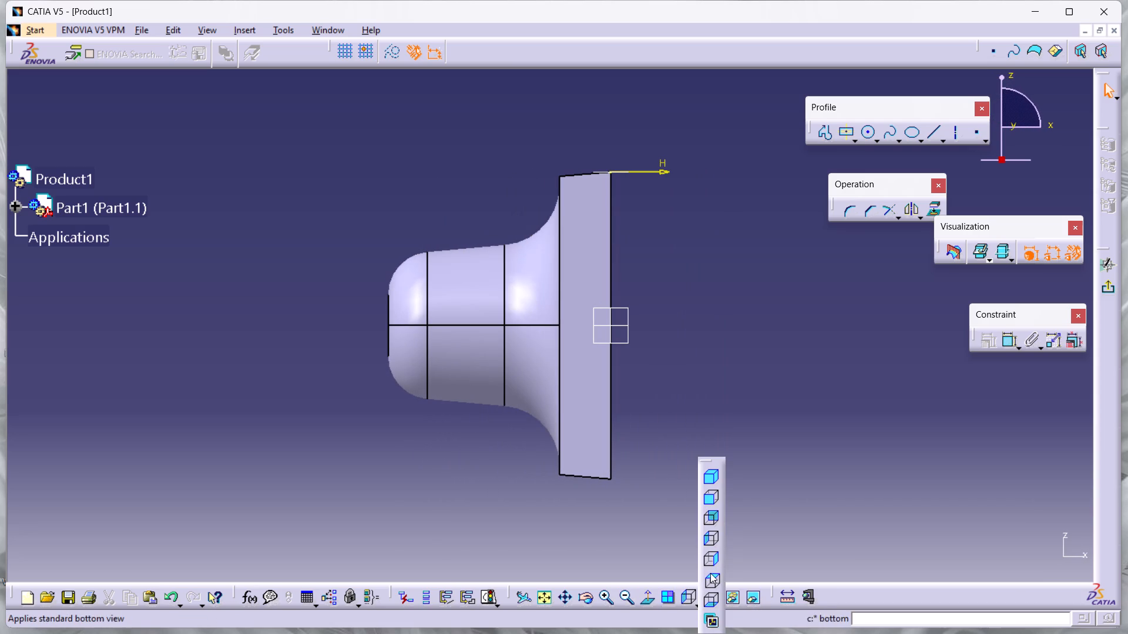
pyautogui.click(711, 556)
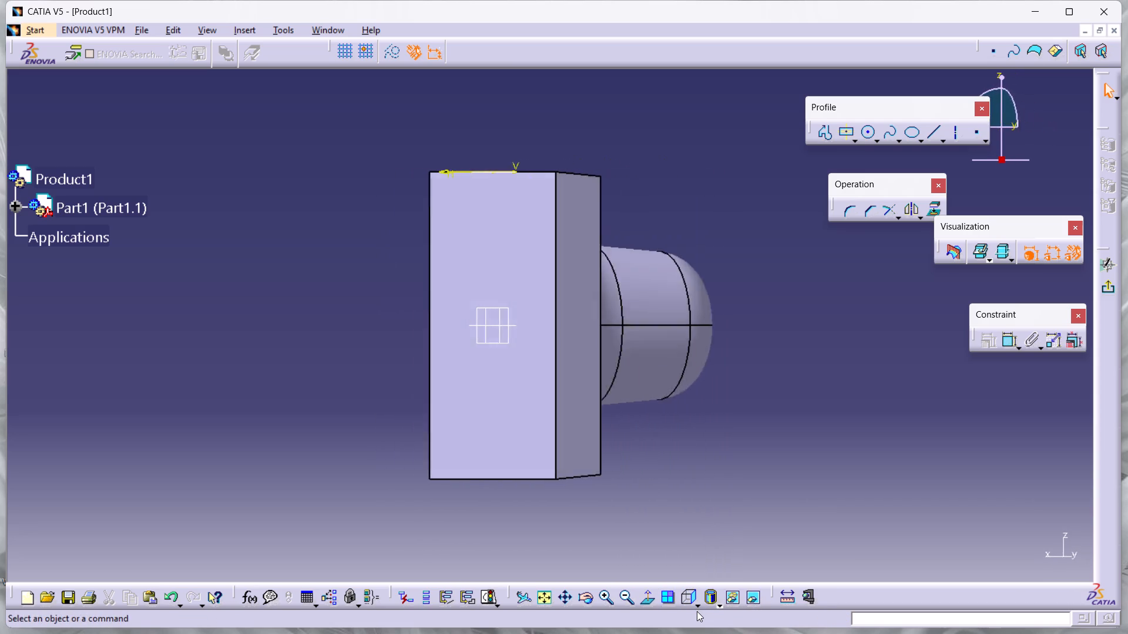
pyautogui.click(696, 606)
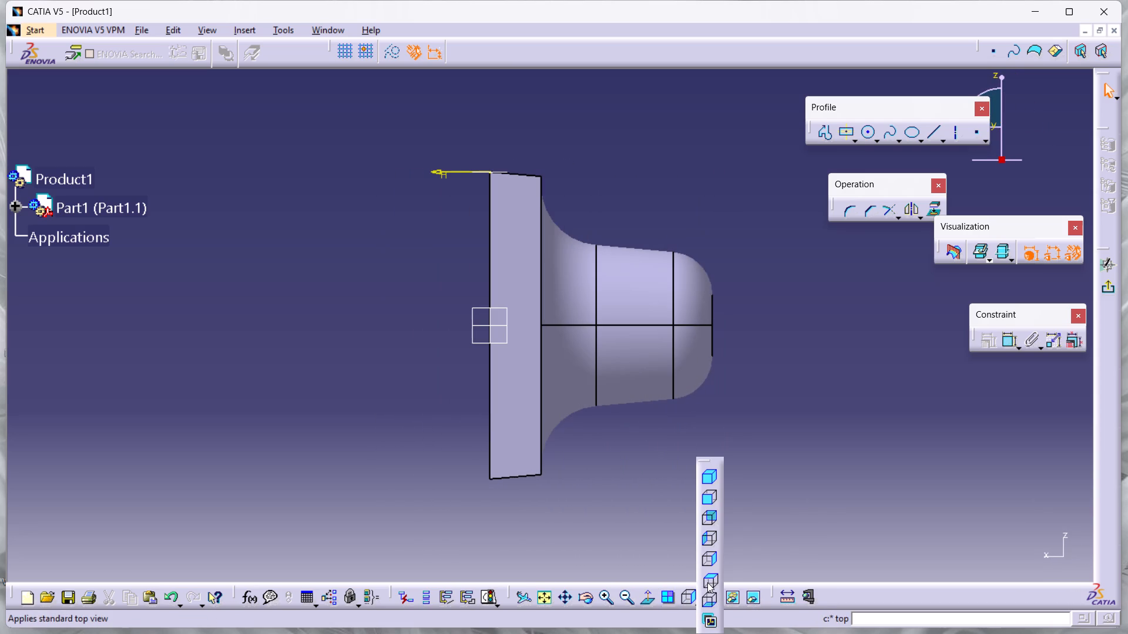
pyautogui.click(708, 581)
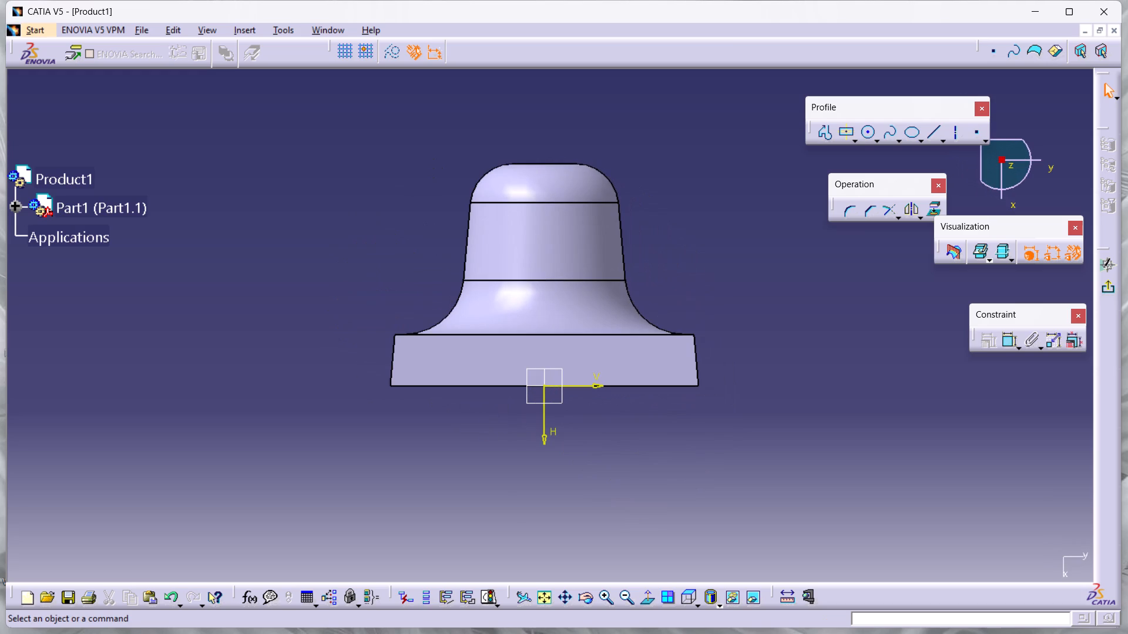
pyautogui.moveTo(824, 335); pyautogui.dragTo(874, 379, button='middle')
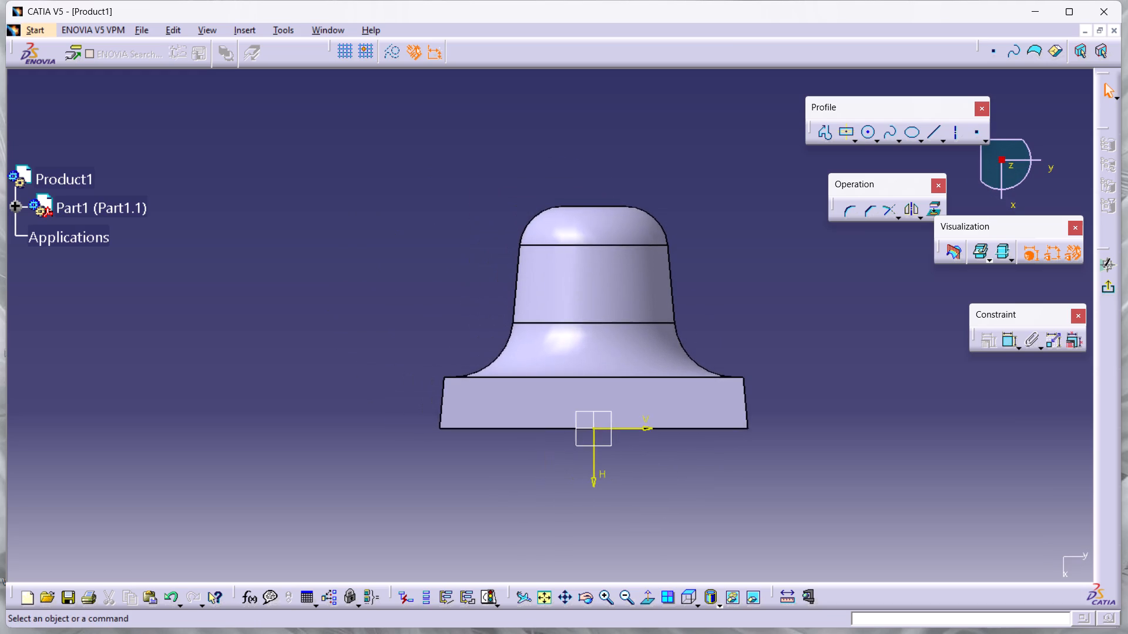
pyautogui.moveTo(874, 379); pyautogui.dragTo(867, 375, button='middle')
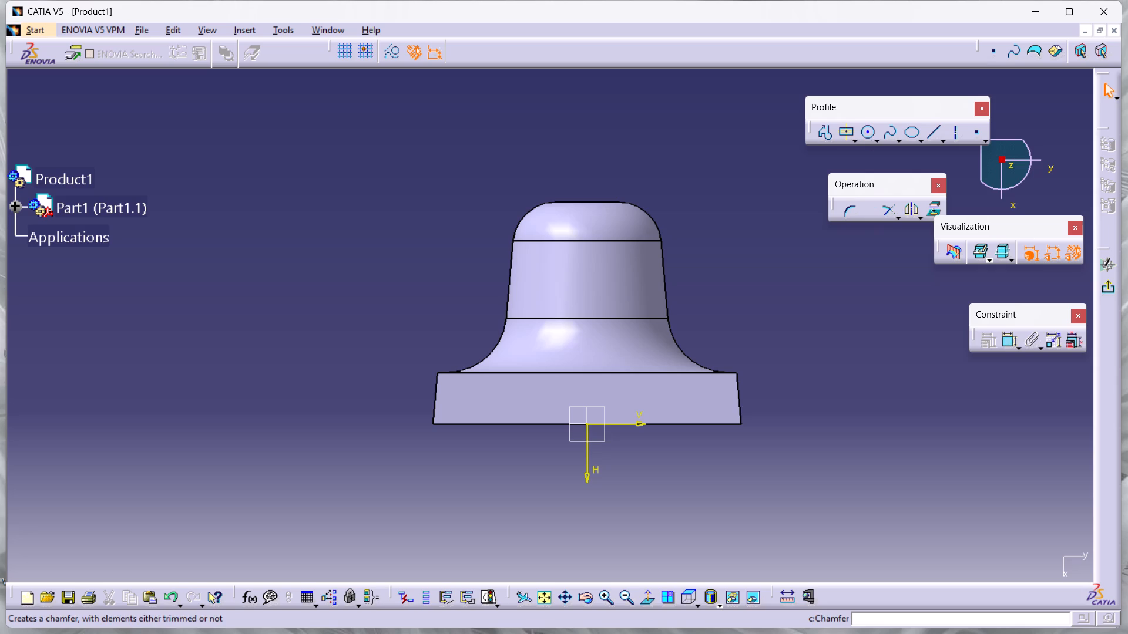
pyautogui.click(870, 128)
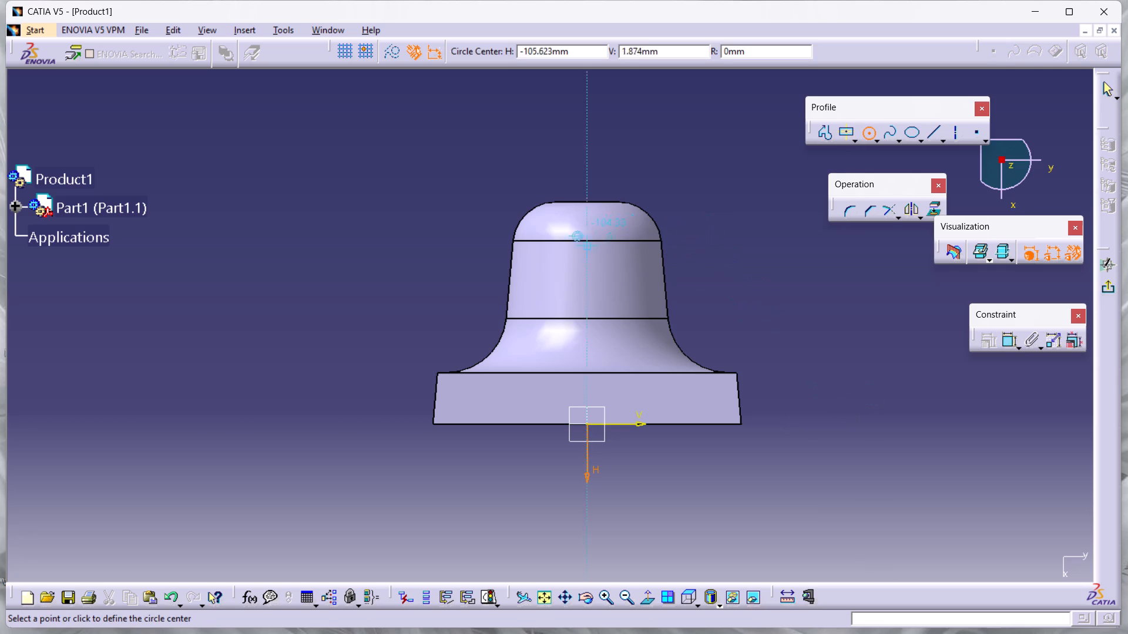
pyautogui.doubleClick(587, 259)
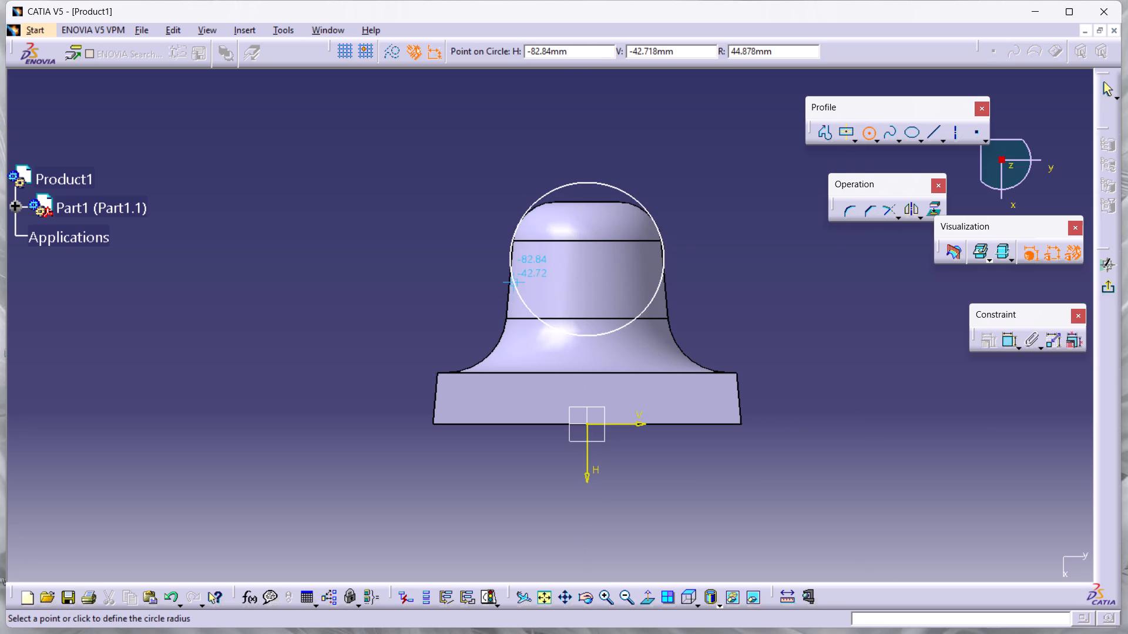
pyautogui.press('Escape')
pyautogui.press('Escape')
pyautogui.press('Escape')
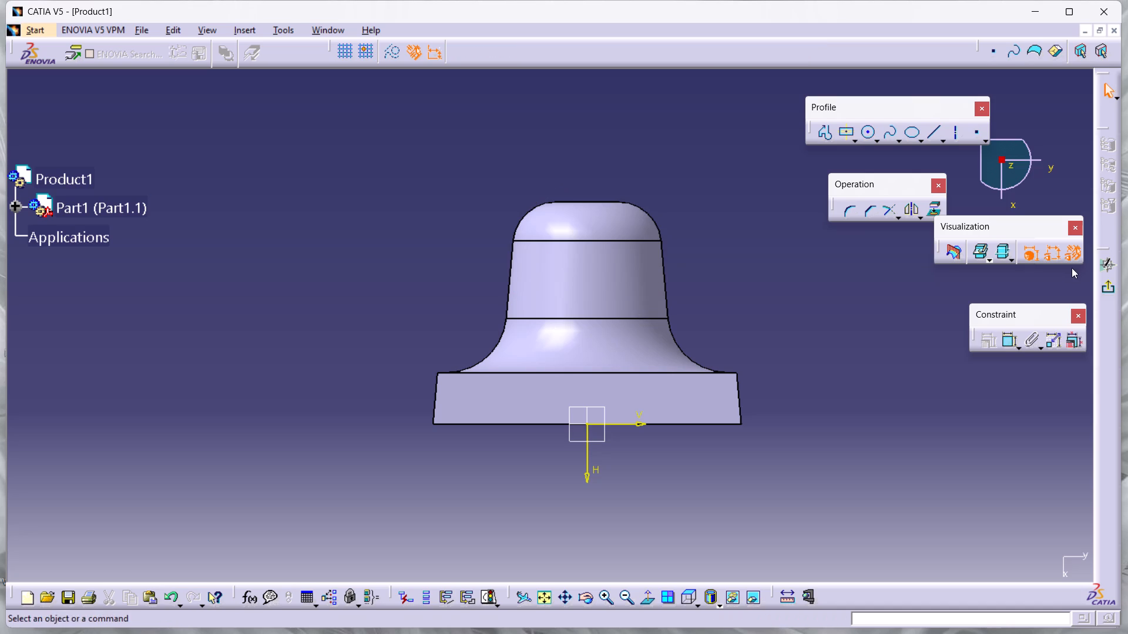
# Leave the empty sketch and open a new sketch on the plane offset 90 mm from the xy plane.
pyautogui.click(1106, 285)
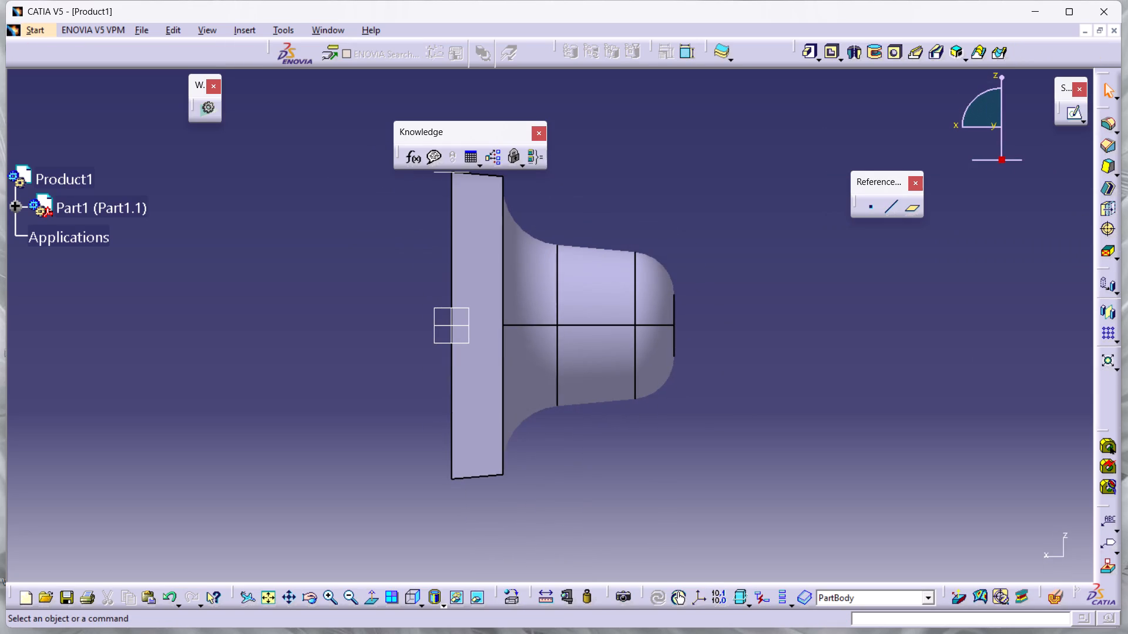
pyautogui.moveTo(492, 190); pyautogui.dragTo(499, 264, button='middle')
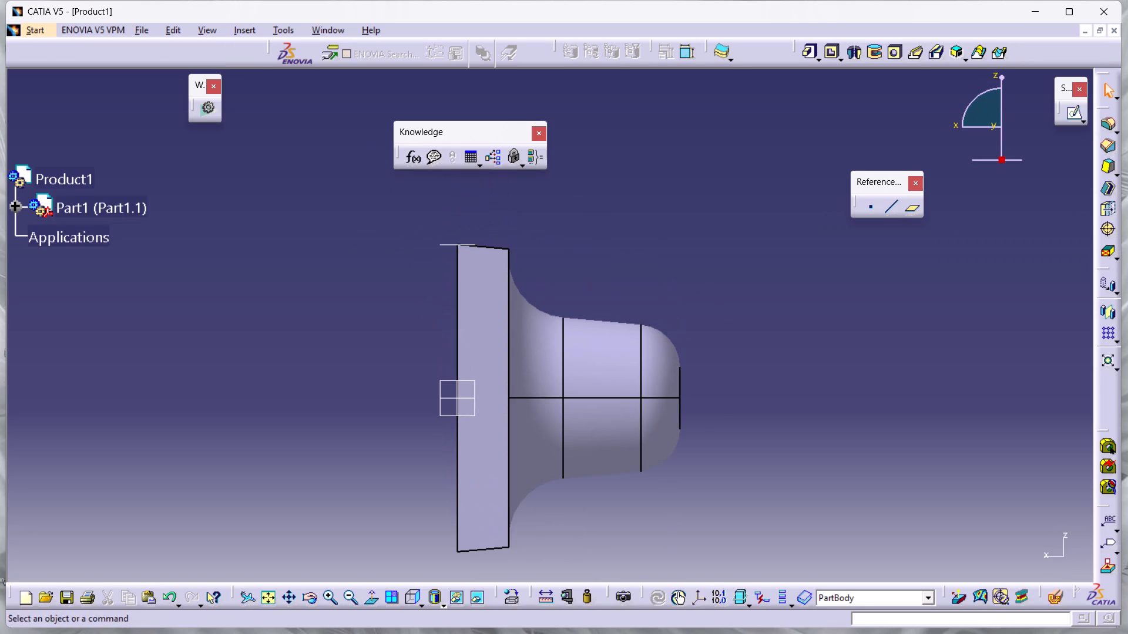
pyautogui.click(443, 243)
pyautogui.click(1076, 118)
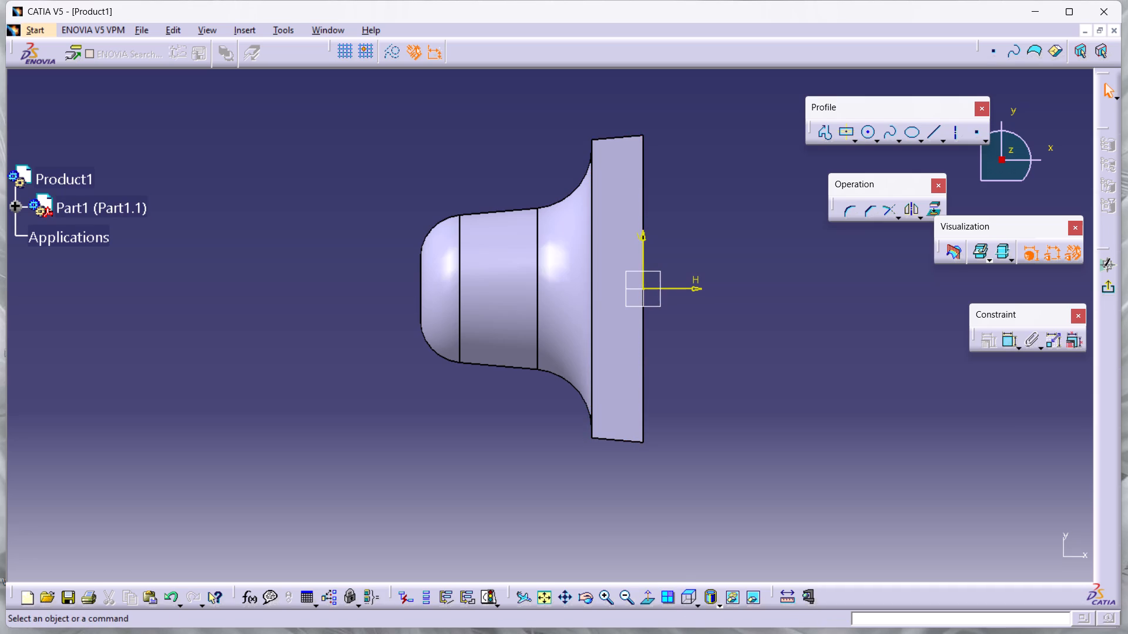
# Sketch two circles centred at about H -75 mm: one about 19 mm radius on the H axis, one about 15.5 mm radius above the boss.
pyautogui.click(868, 136)
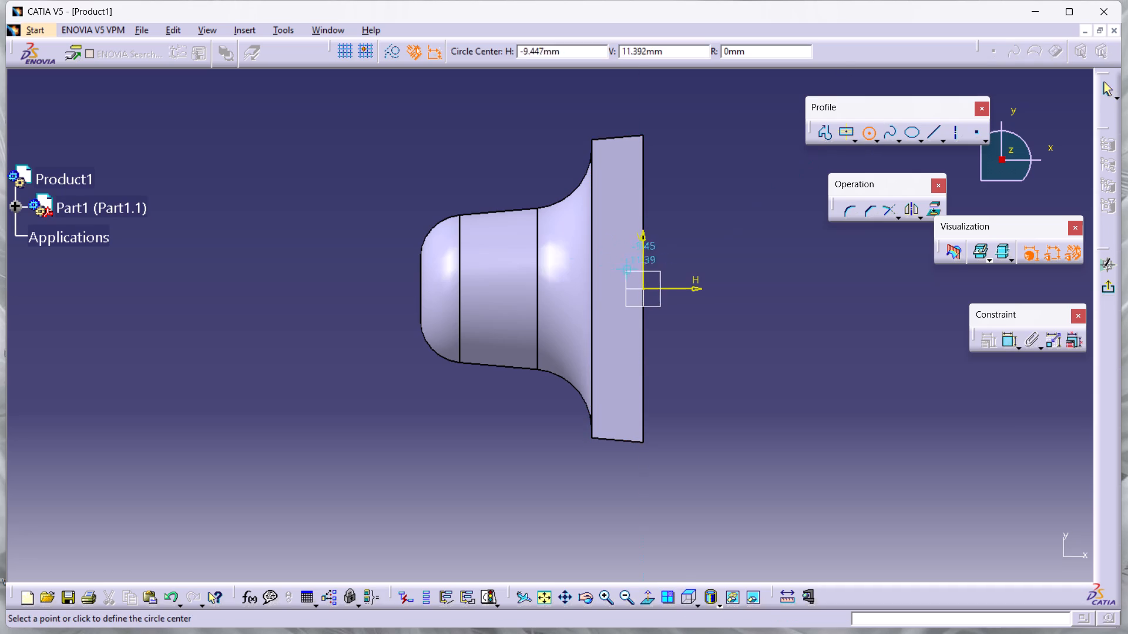
pyautogui.click(514, 289)
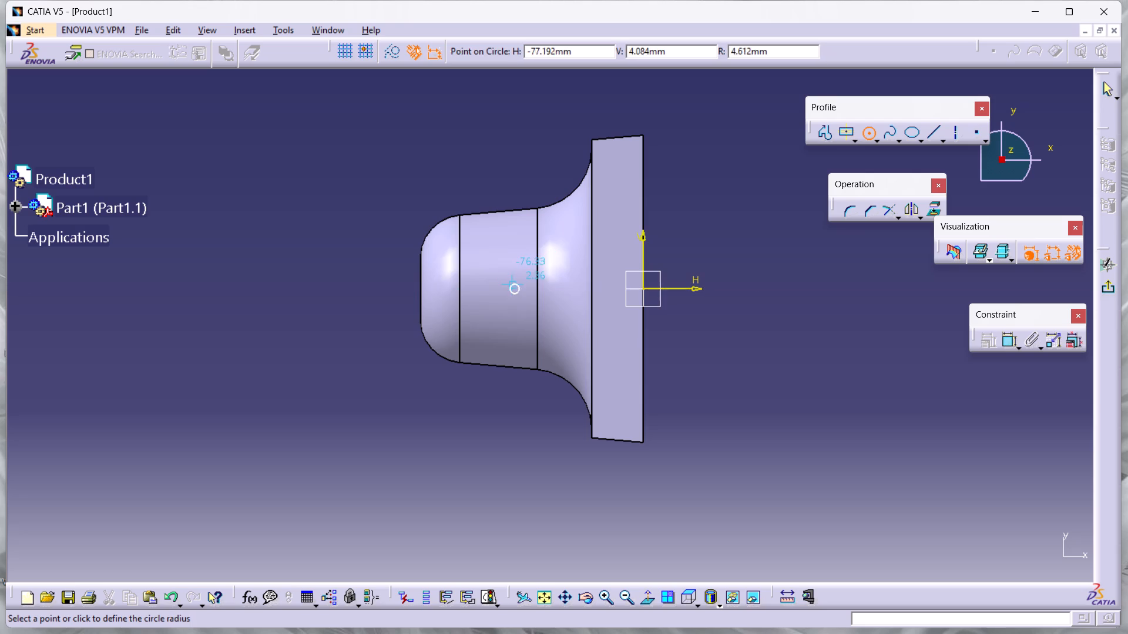
pyautogui.click(496, 260)
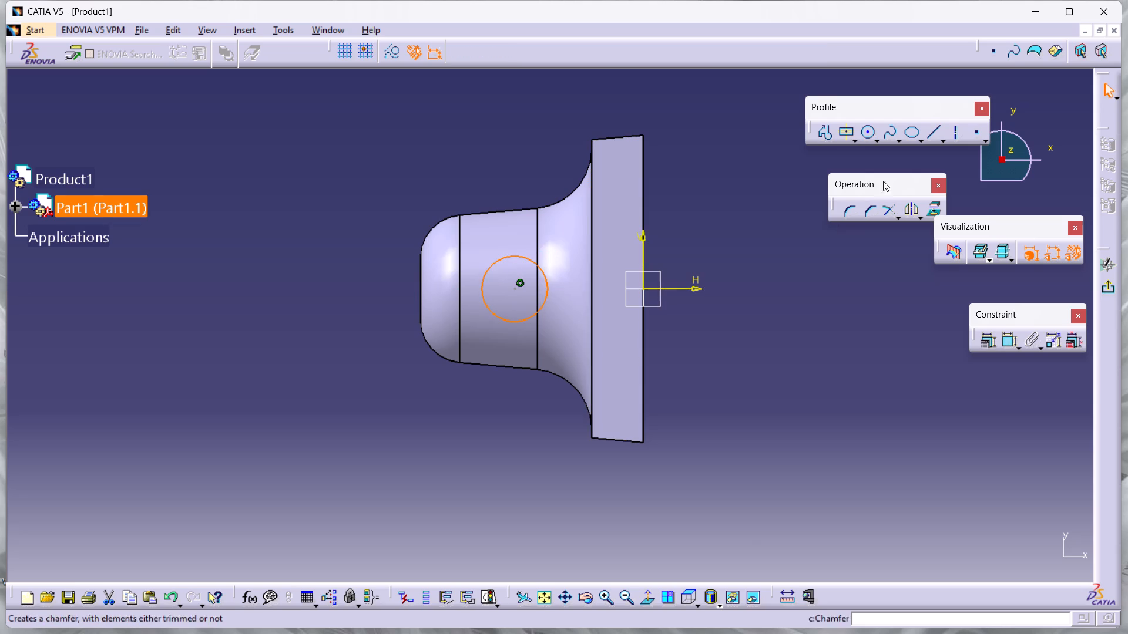
pyautogui.click(871, 134)
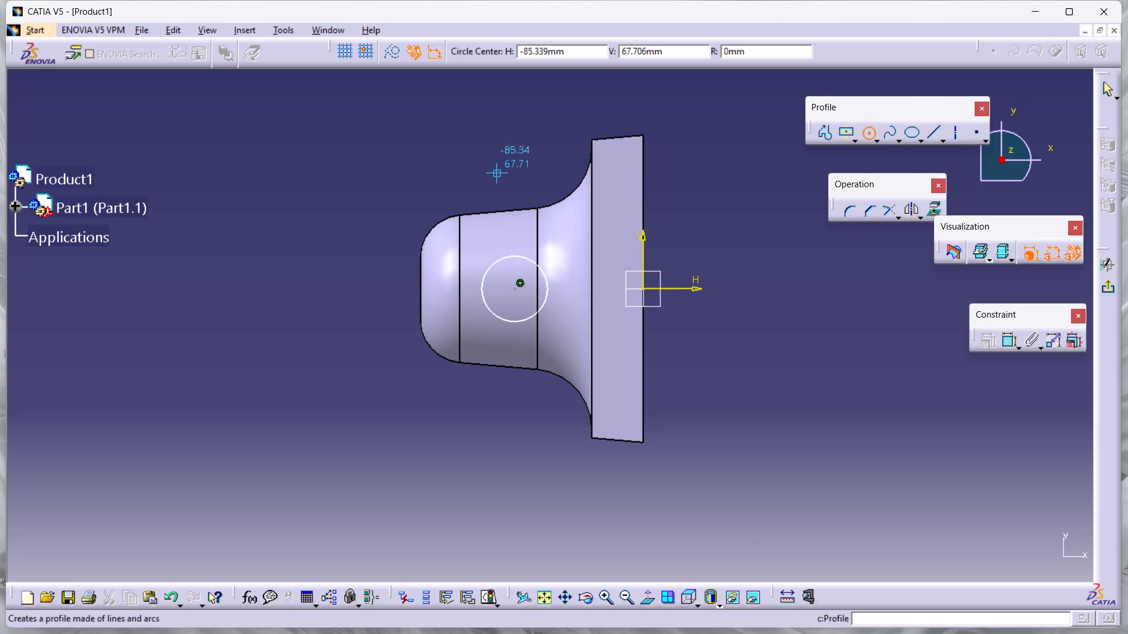
pyautogui.click(513, 168)
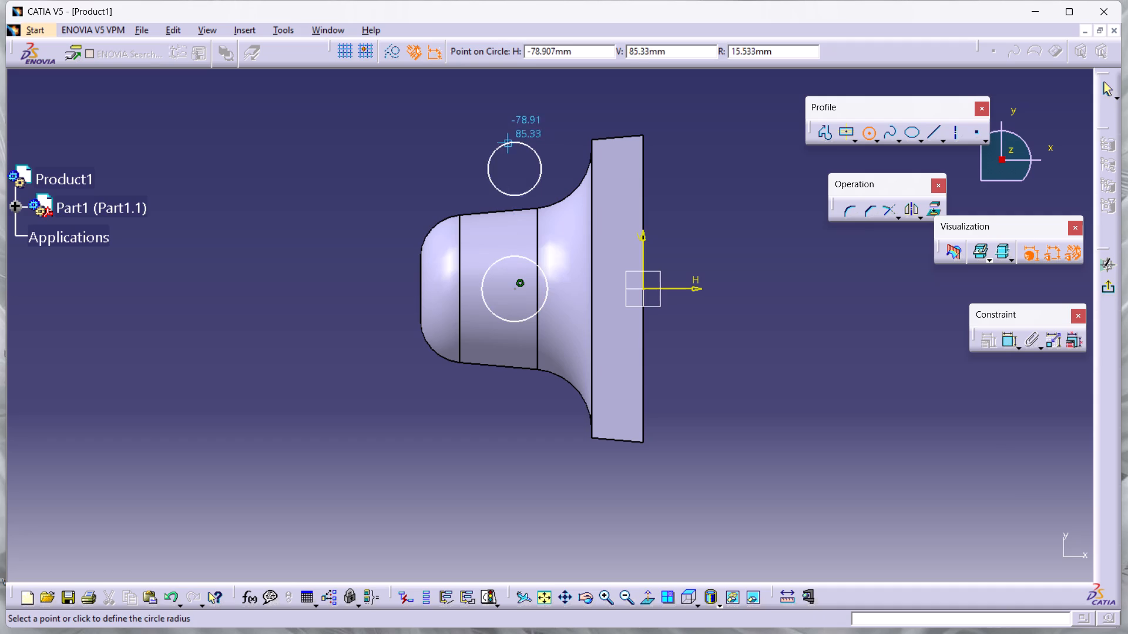
pyautogui.click(508, 142)
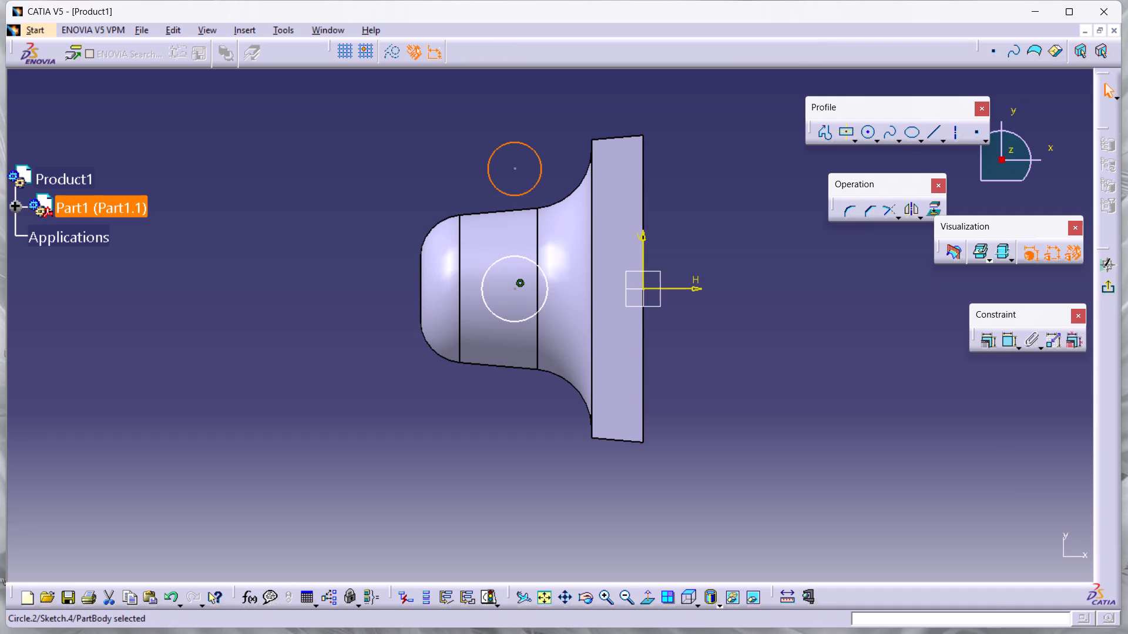
# Draw a horizontal sketch axis along the H axis from about H -232 mm to H 129 mm.
pyautogui.click(956, 137)
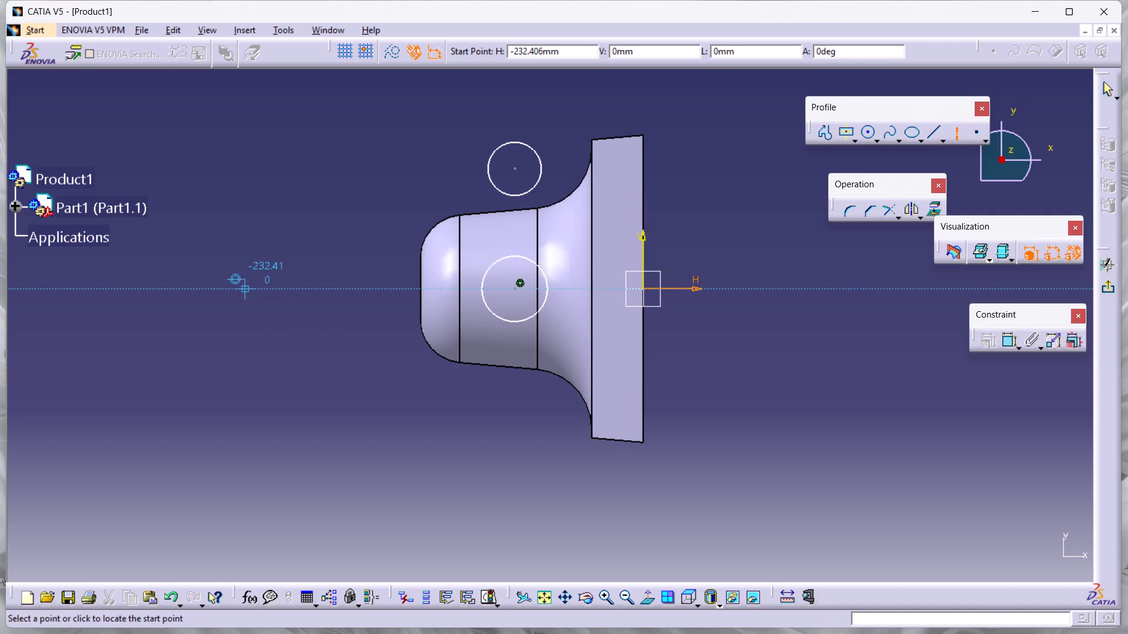
pyautogui.click(244, 286)
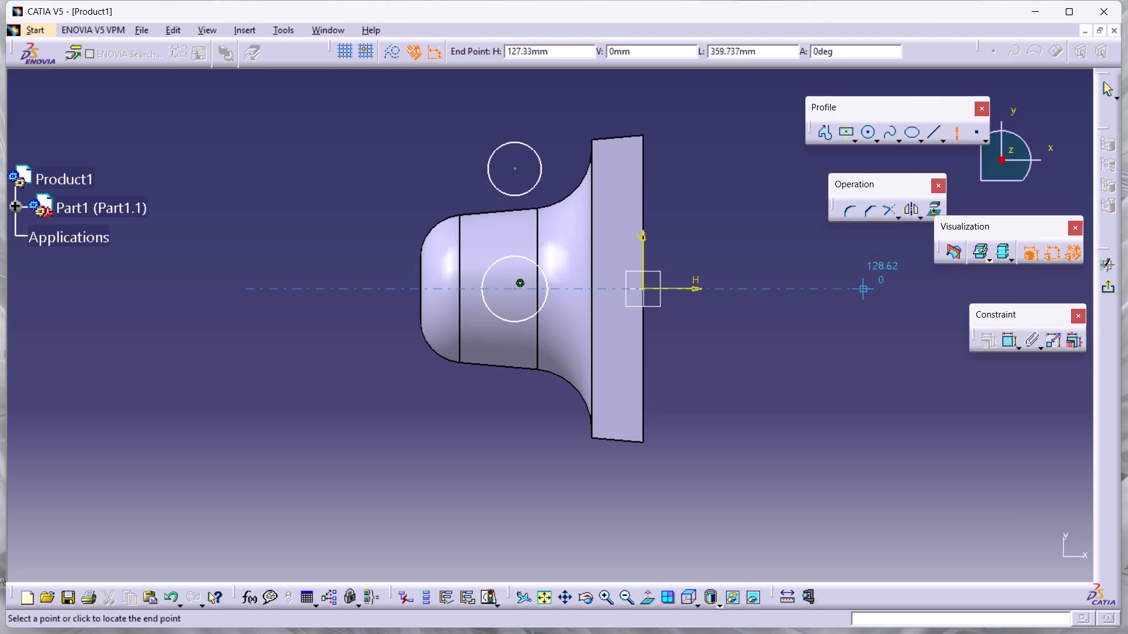
pyautogui.click(864, 286)
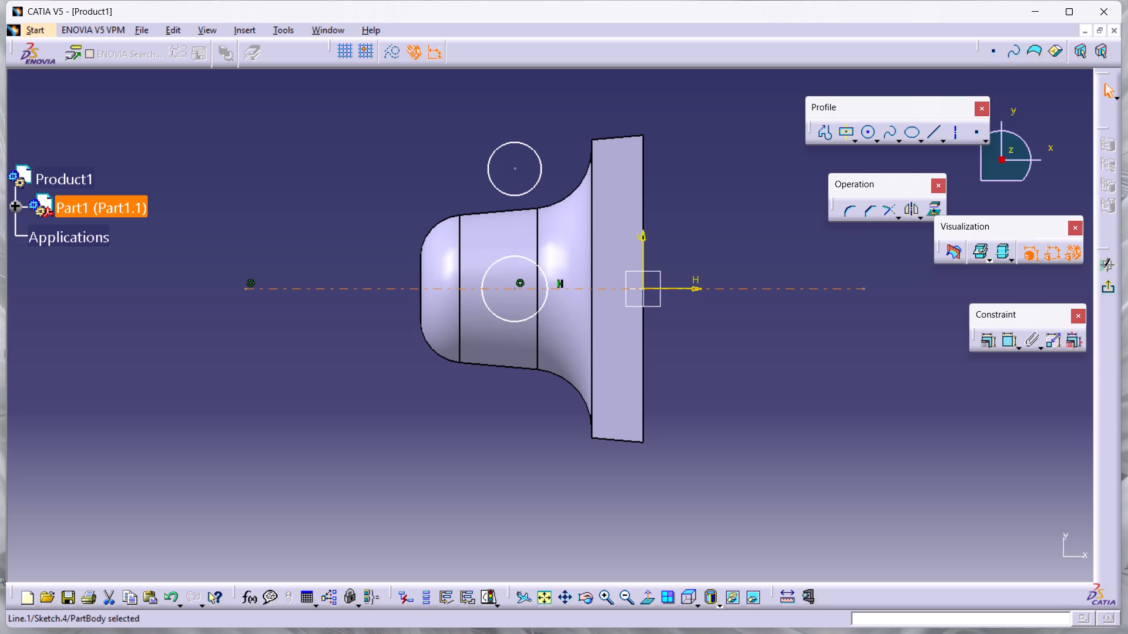
# Sketch a third circle of about 18 mm radius below the boss, centred at about H -75 mm, V -104 mm.
pyautogui.click(869, 133)
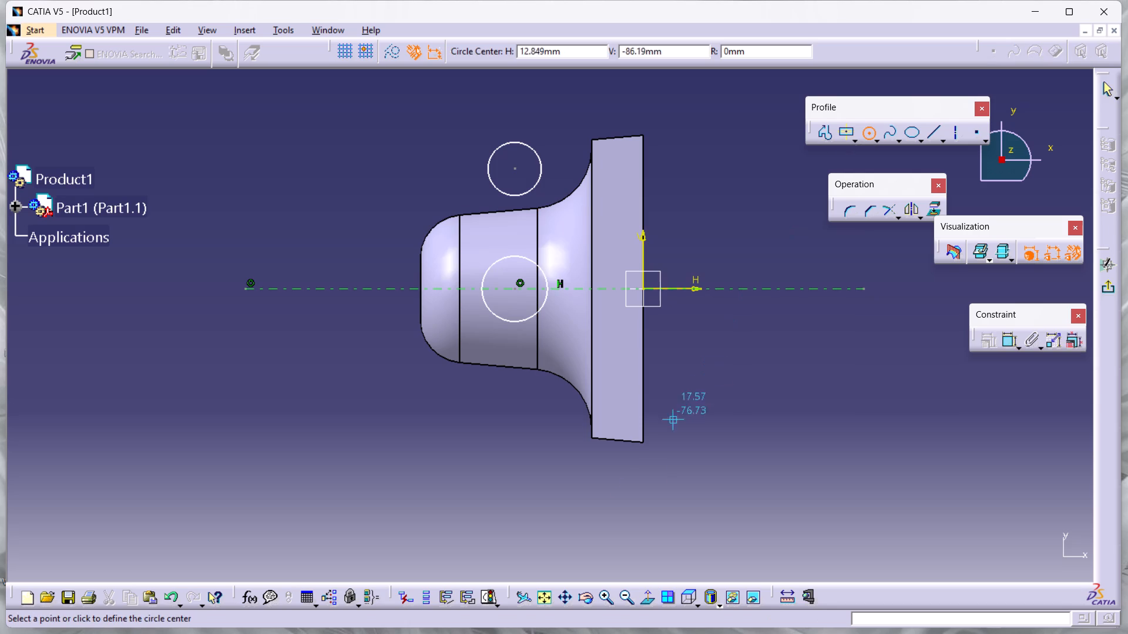
pyautogui.click(516, 466)
pyautogui.click(508, 437)
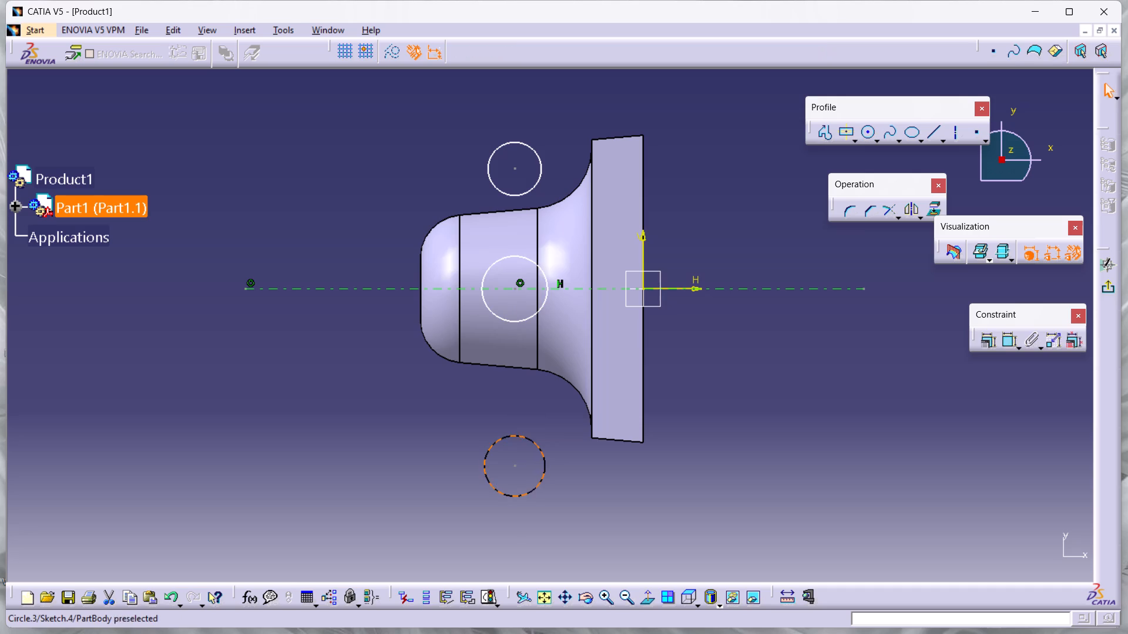
# Add radius dimensions to all three sketch circles: the lower one, the one on the H axis, and the upper one.
pyautogui.tripleClick(1006, 343)
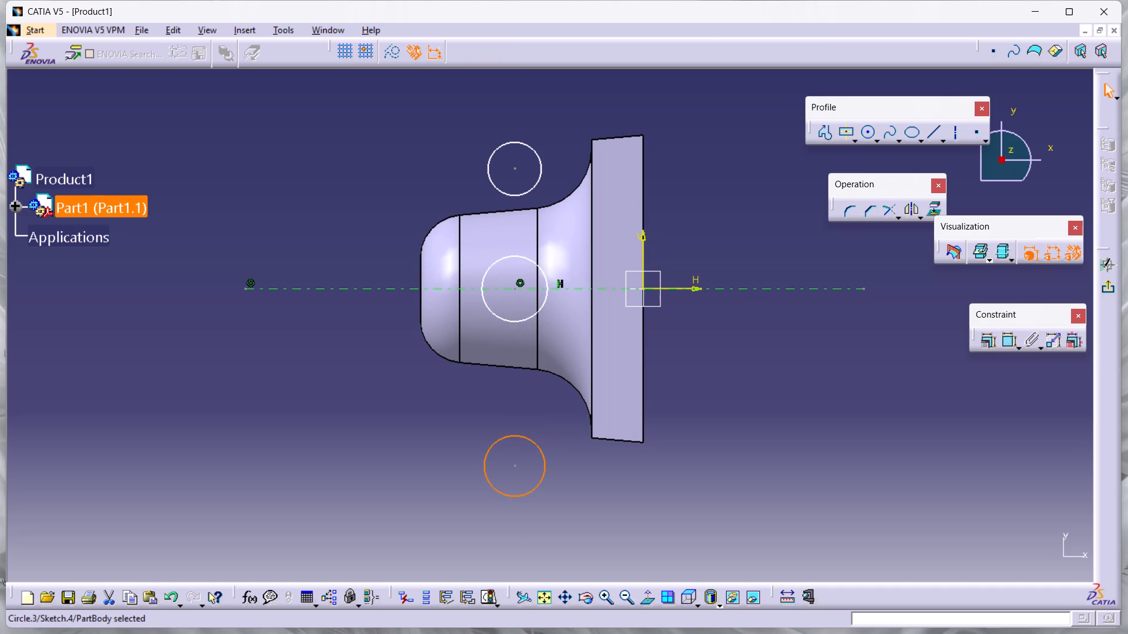
pyautogui.click(484, 454)
pyautogui.click(397, 444)
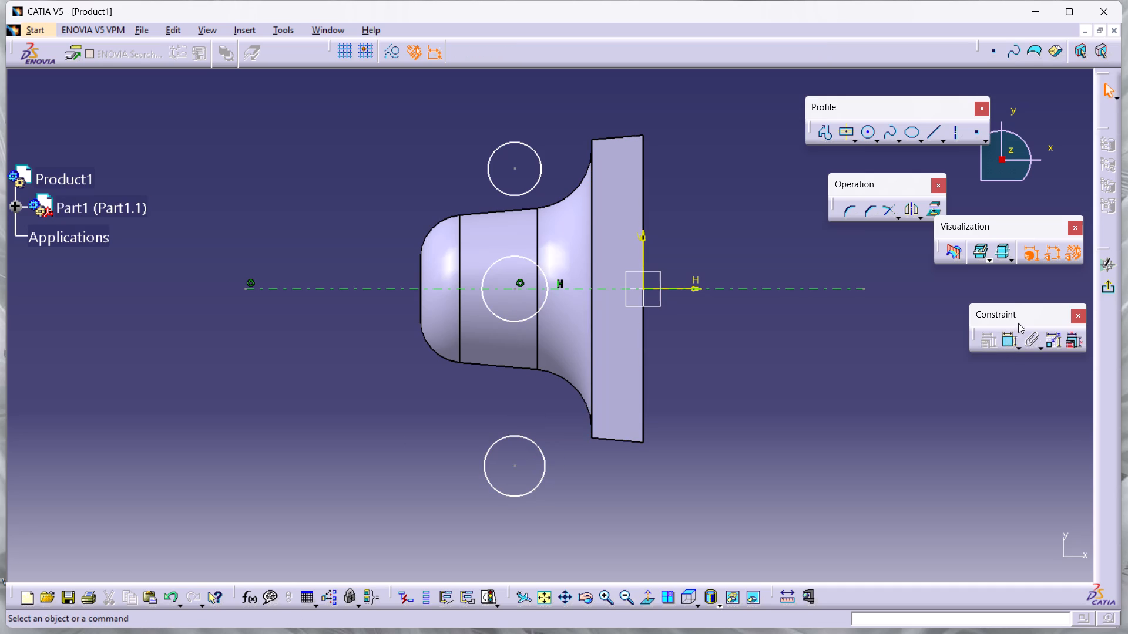
pyautogui.doubleClick(1013, 345)
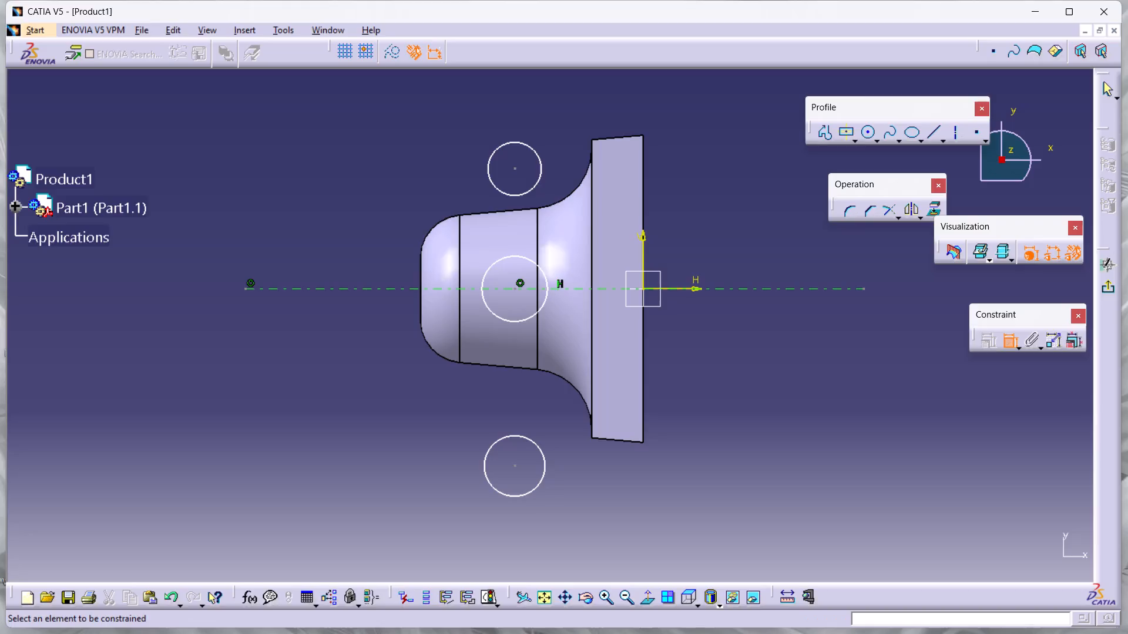
pyautogui.click(545, 464)
pyautogui.click(611, 483)
pyautogui.click(483, 301)
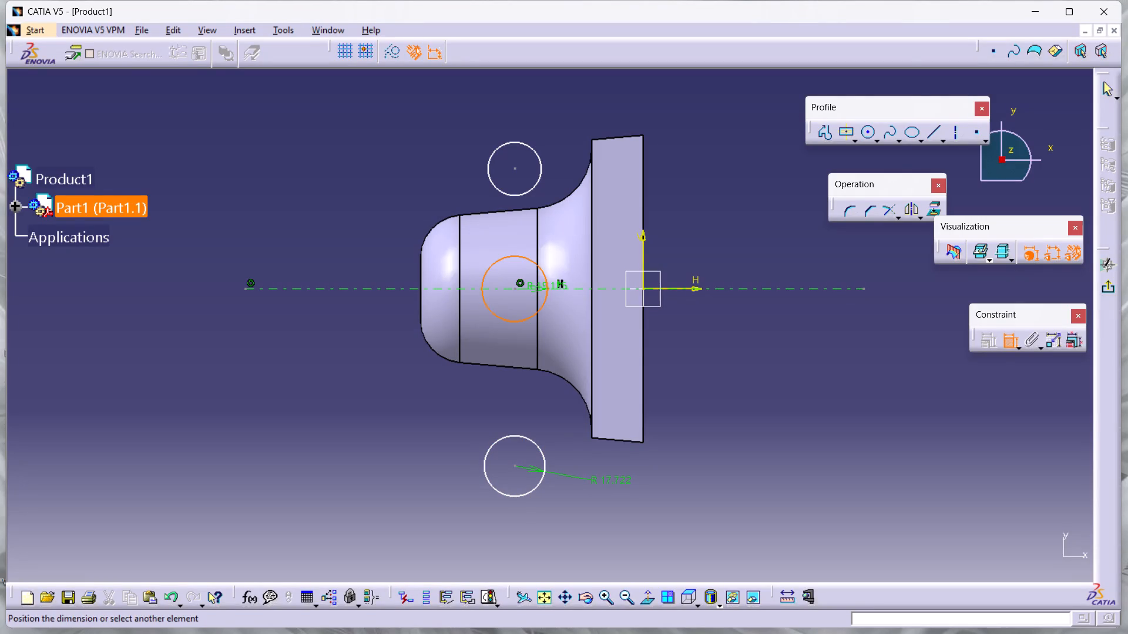
pyautogui.click(383, 369)
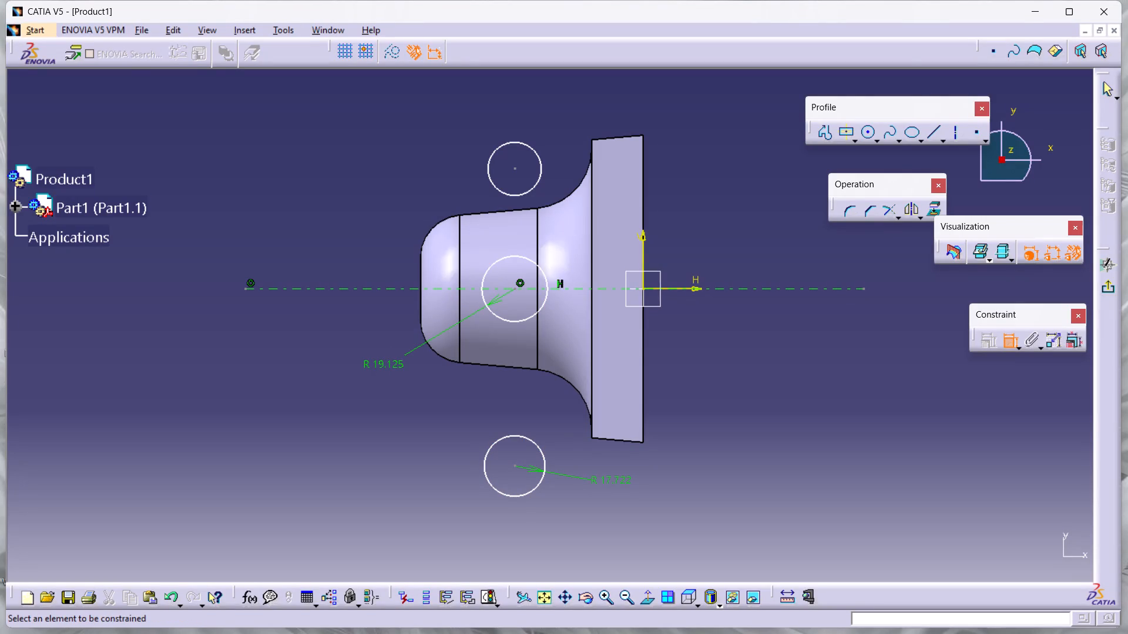
pyautogui.click(488, 176)
pyautogui.click(442, 183)
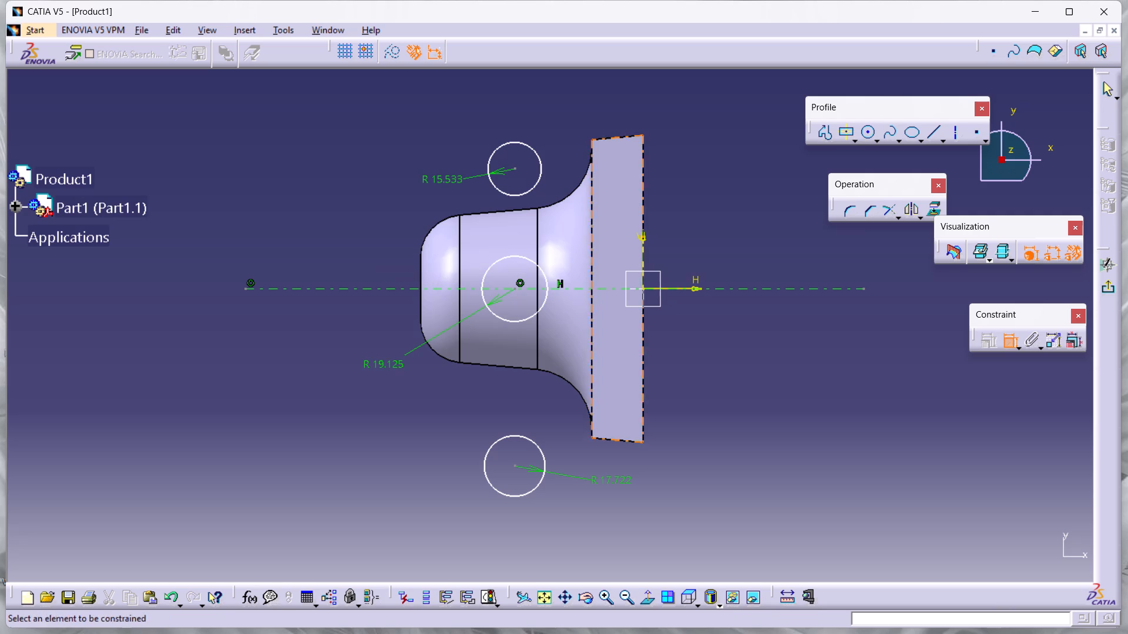
# Dimension the vertical distances from the upper and lower circle centres to the horizontal sketch axis.
pyautogui.click(517, 168)
pyautogui.click(344, 289)
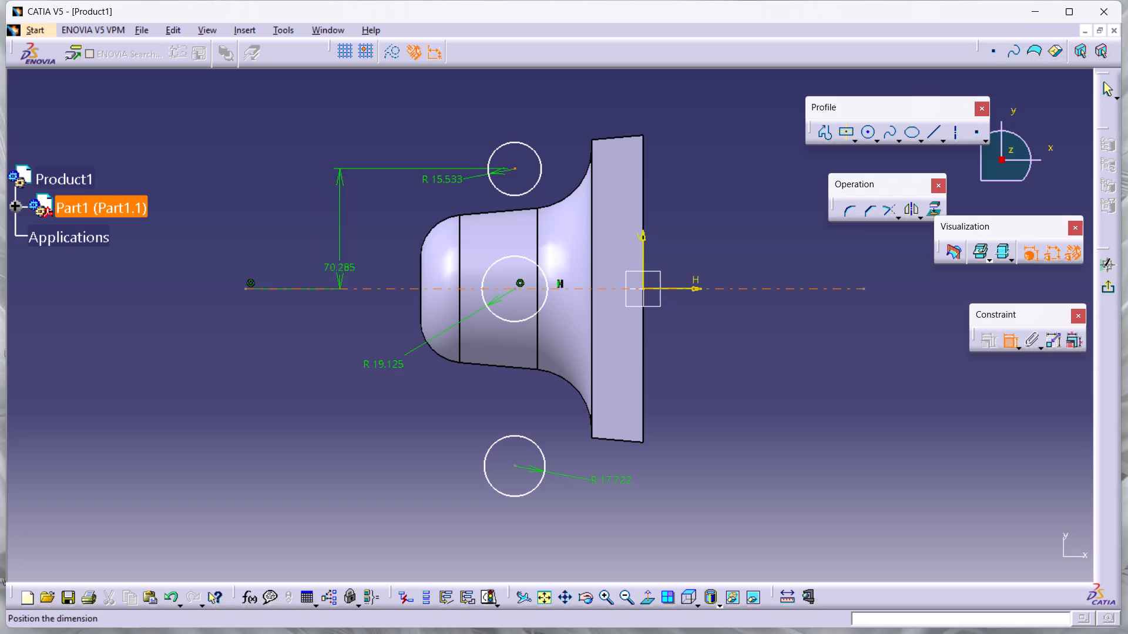
pyautogui.click(333, 230)
pyautogui.doubleClick(350, 288)
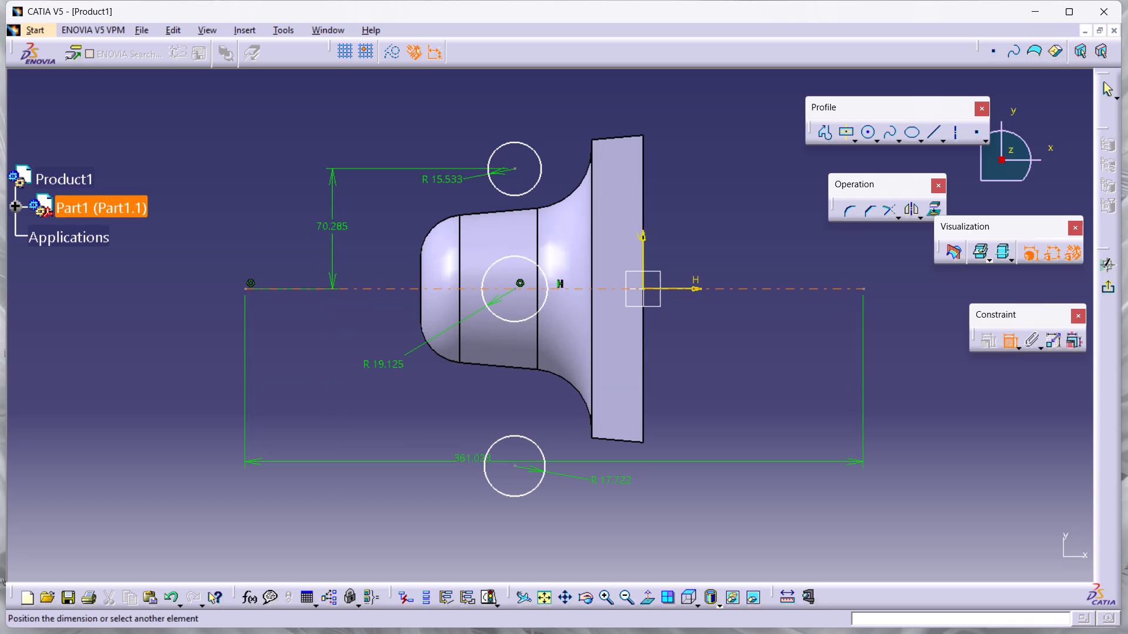
pyautogui.doubleClick(516, 466)
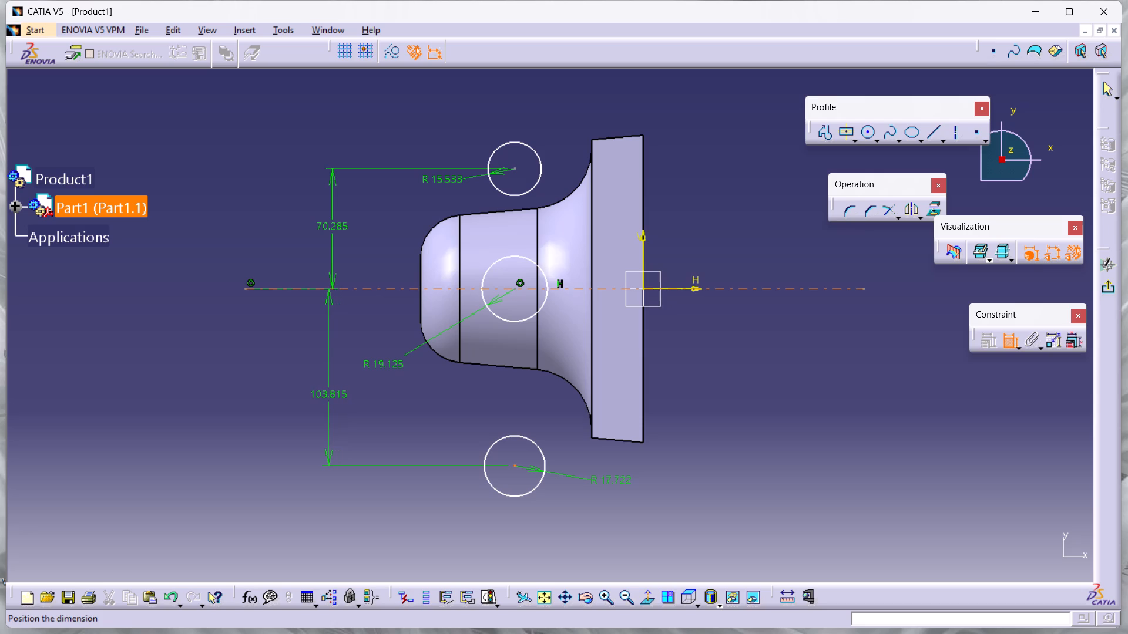
pyautogui.click(333, 397)
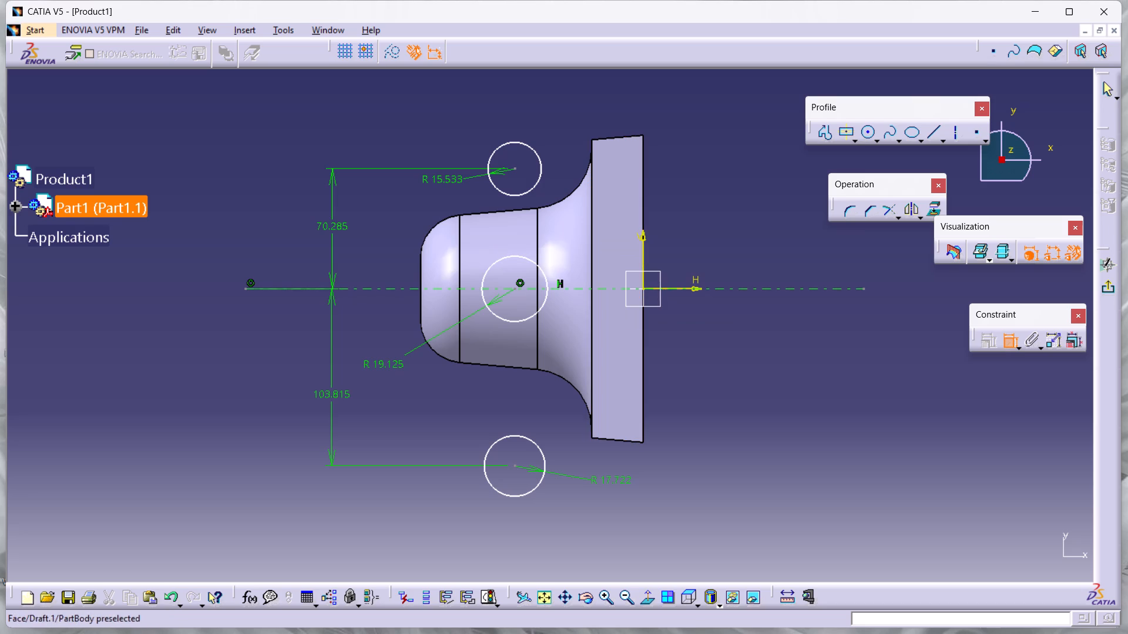
# Change the upper circle's radius constraint to a diameter of 12 mm.
pyautogui.doubleClick(439, 181)
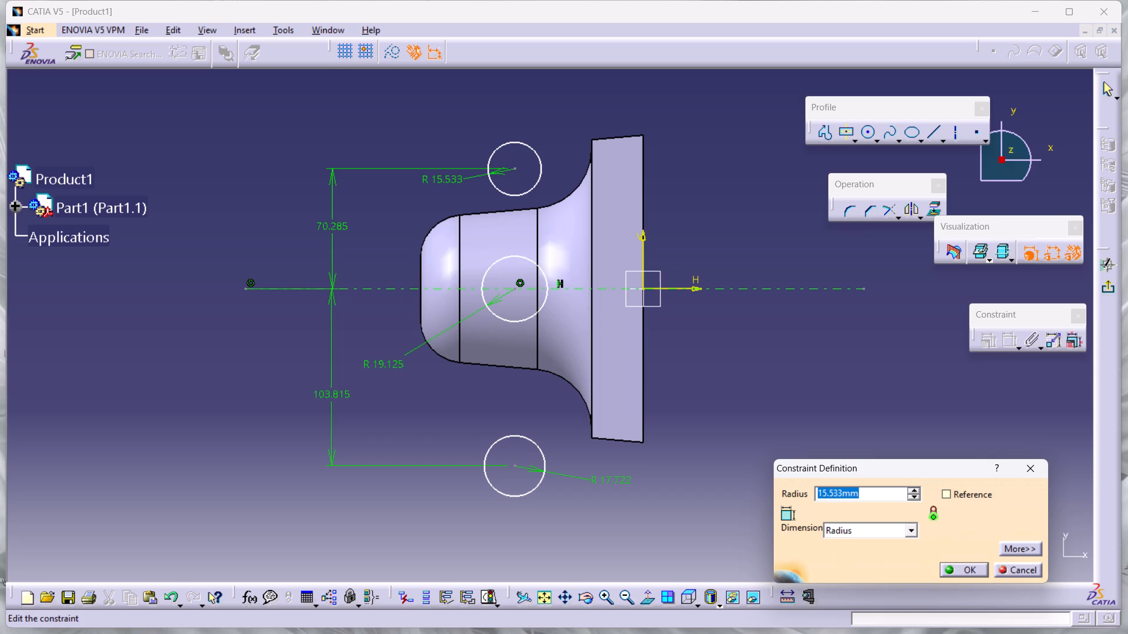
pyautogui.click(910, 525)
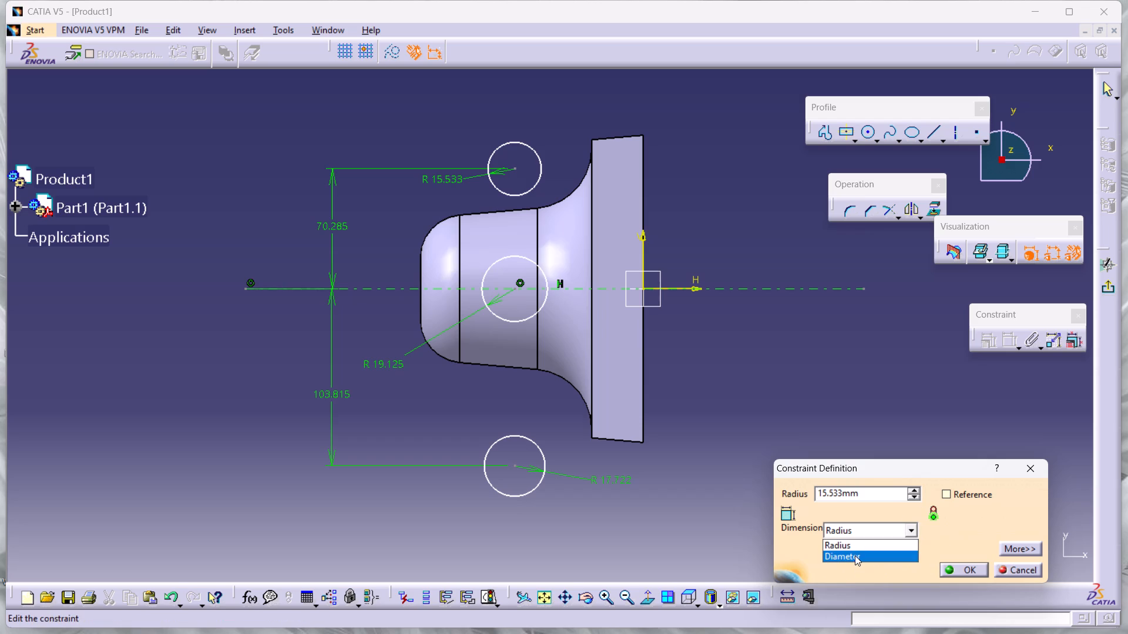
pyautogui.click(855, 555)
pyautogui.doubleClick(879, 495)
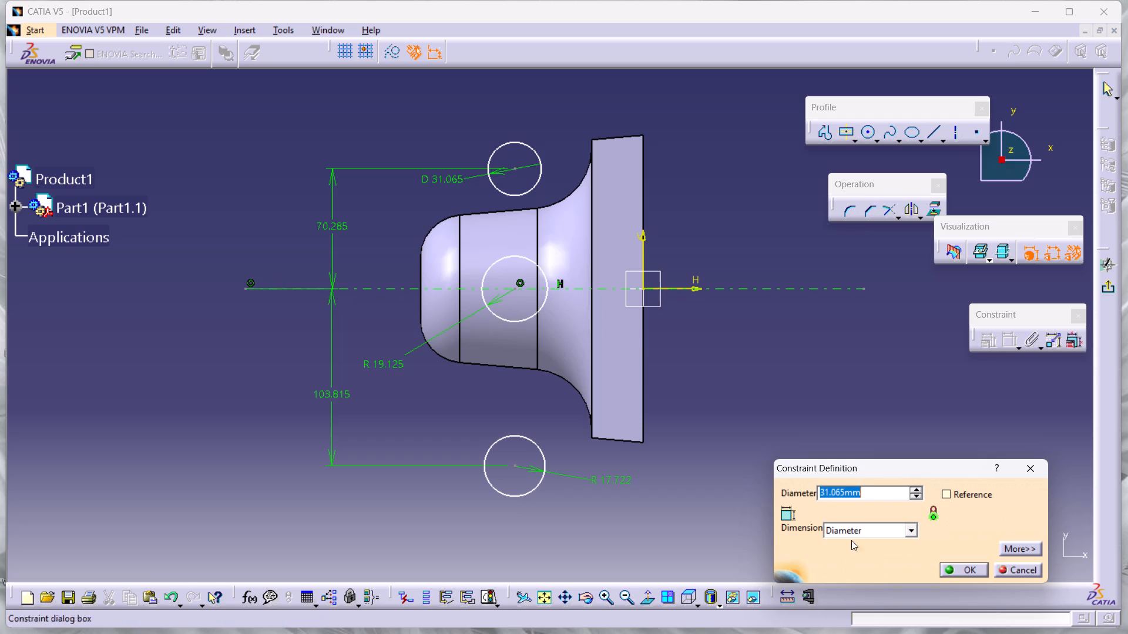
pyautogui.write('12')
pyautogui.press('Return')
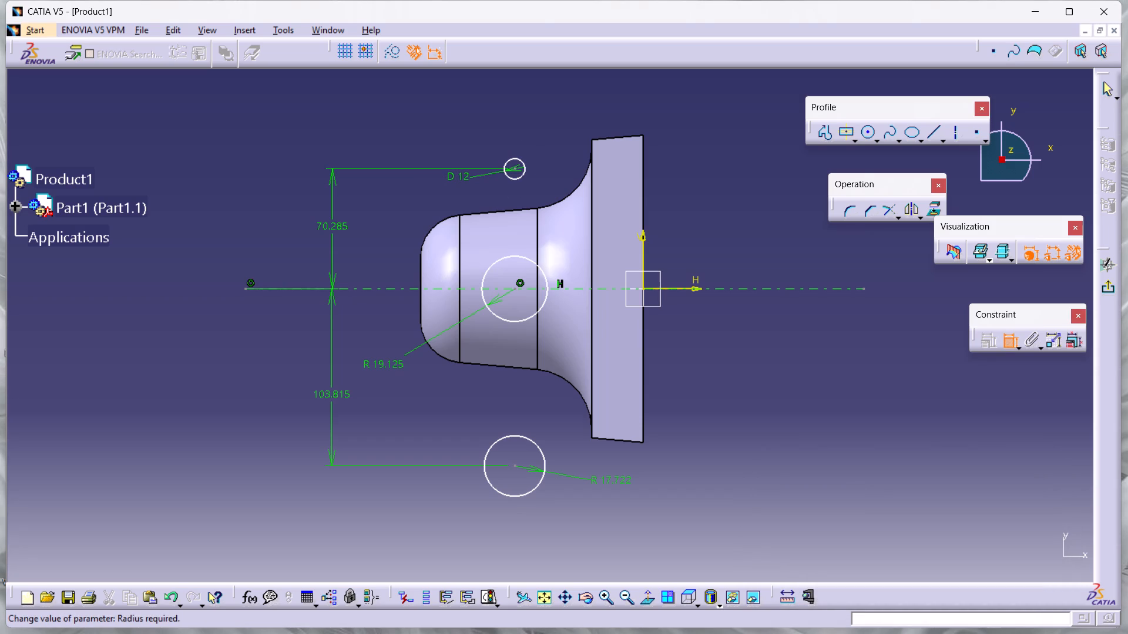
pyautogui.click(761, 433)
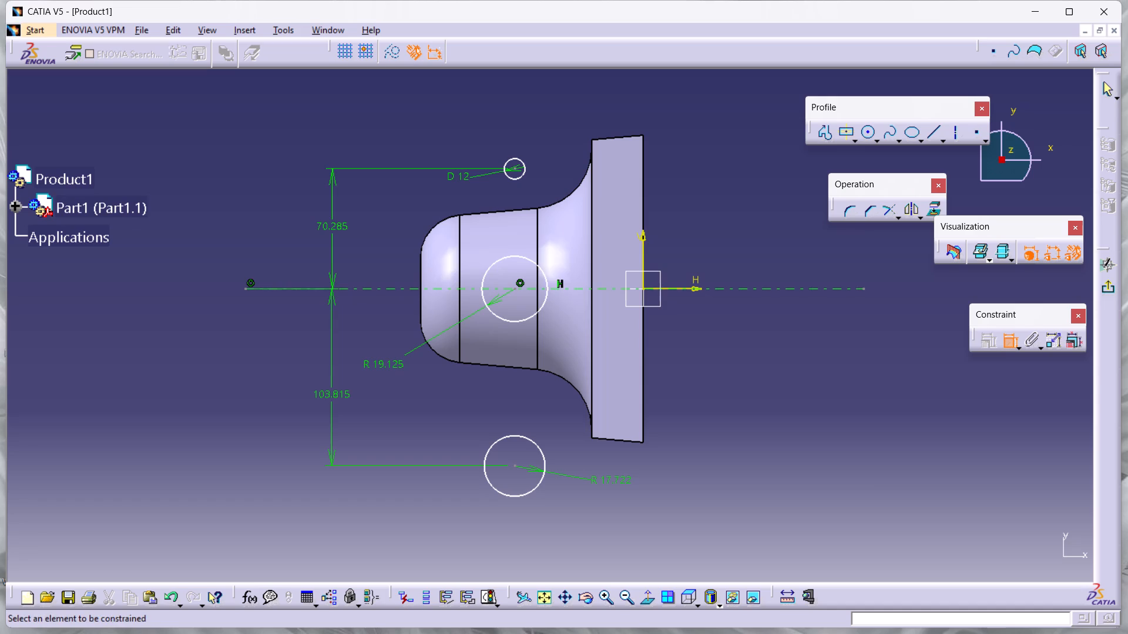
# Change the lower circle's radius constraint to a diameter of 12 mm.
pyautogui.doubleClick(602, 483)
pyautogui.click(912, 532)
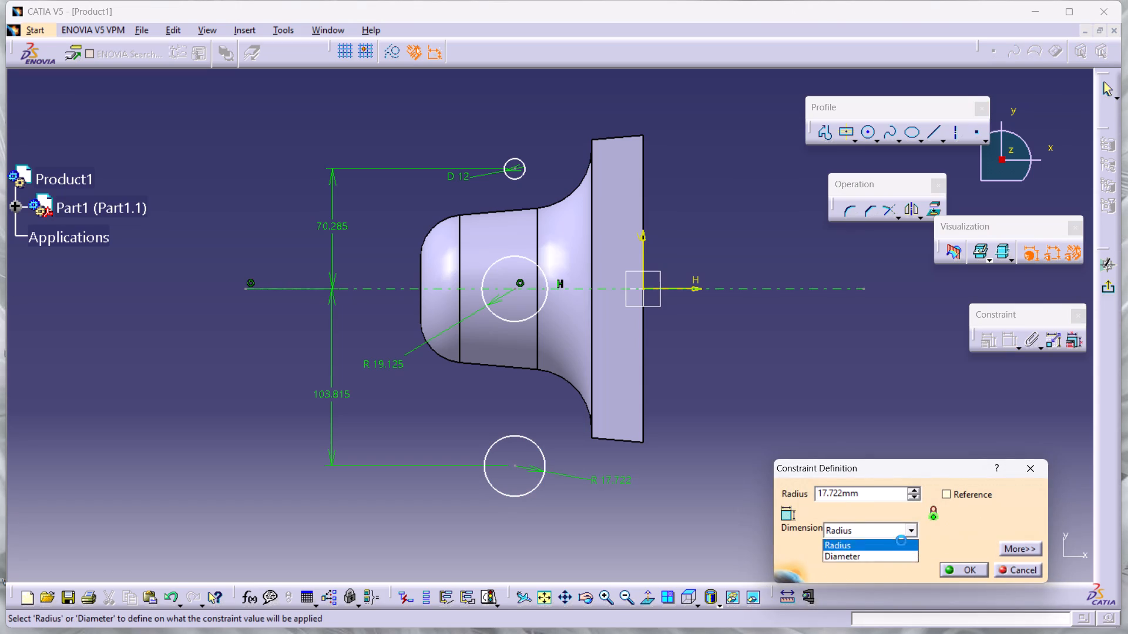
pyautogui.click(886, 561)
pyautogui.doubleClick(869, 498)
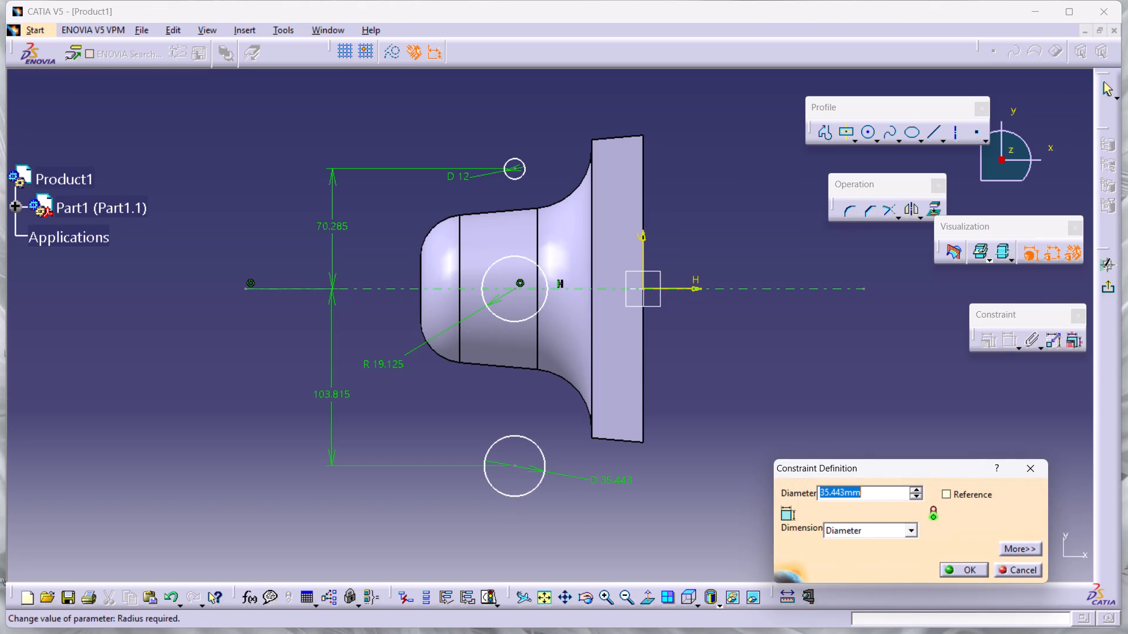
pyautogui.write('12')
pyautogui.press('Return')
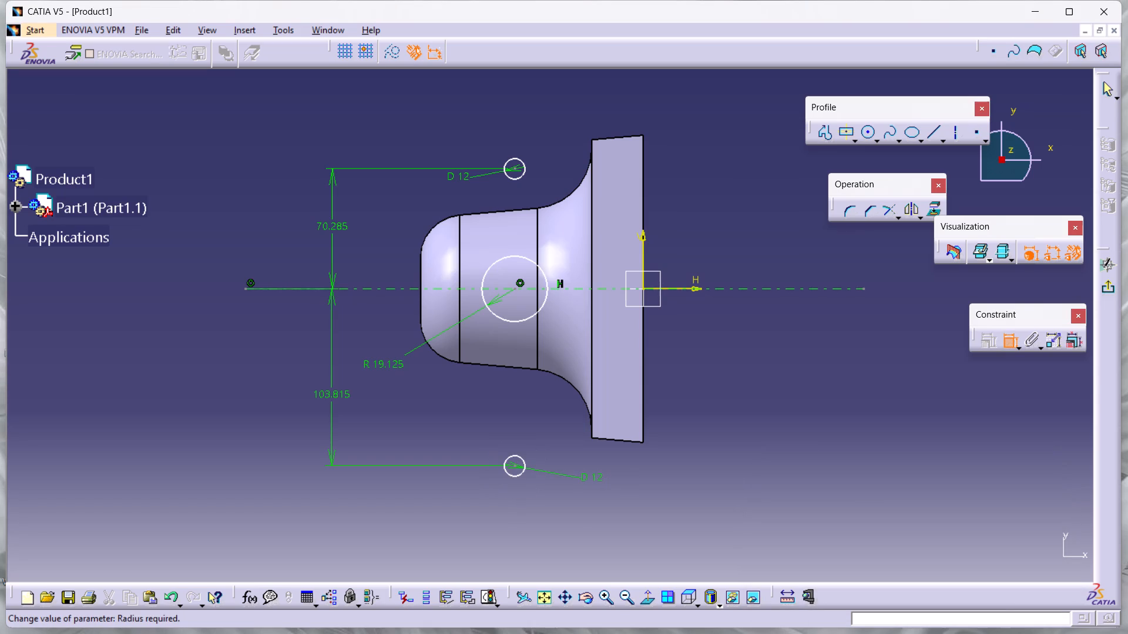
pyautogui.click(869, 500)
# Set the radius of the middle circle on the H axis to 14.1 mm.
pyautogui.doubleClick(388, 364)
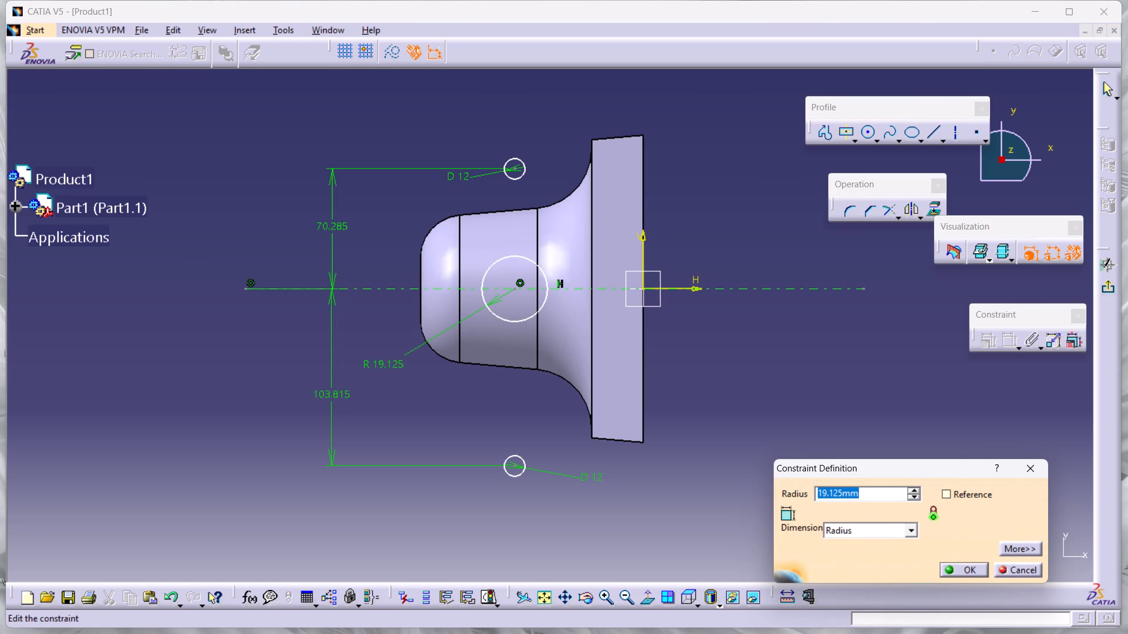
pyautogui.write('14')
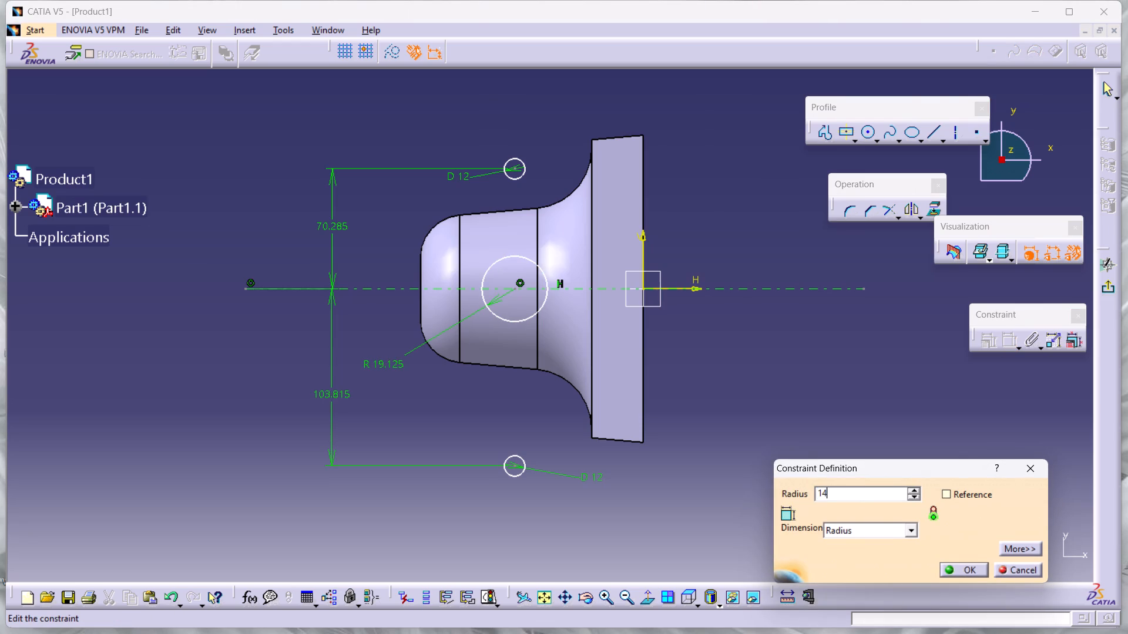
pyautogui.write('.1')
pyautogui.press('Return')
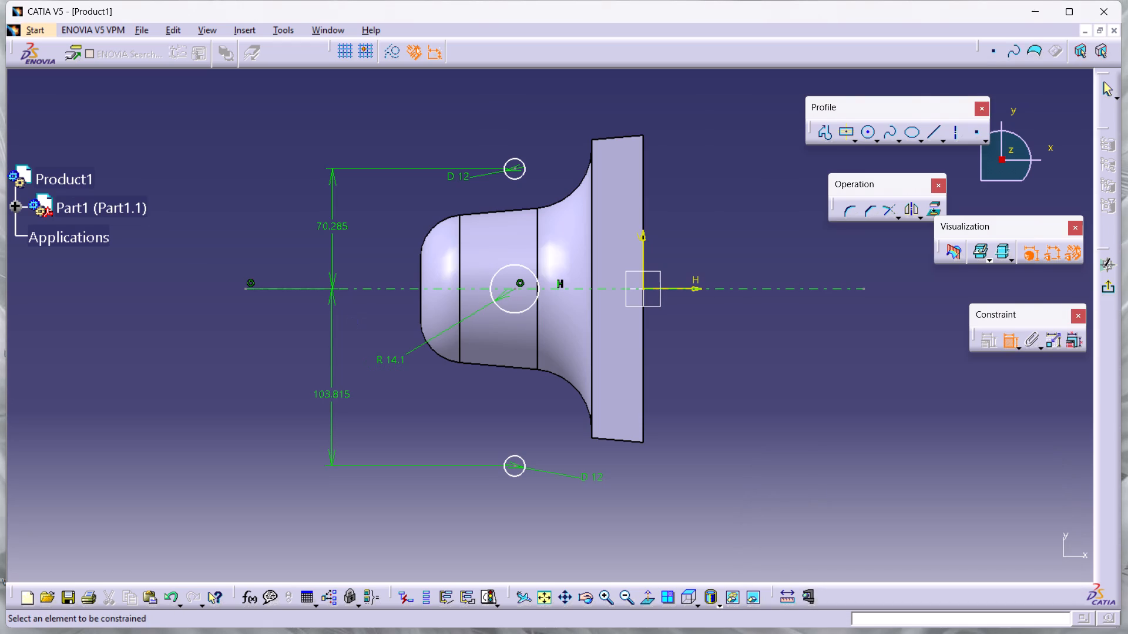
pyautogui.click(449, 431)
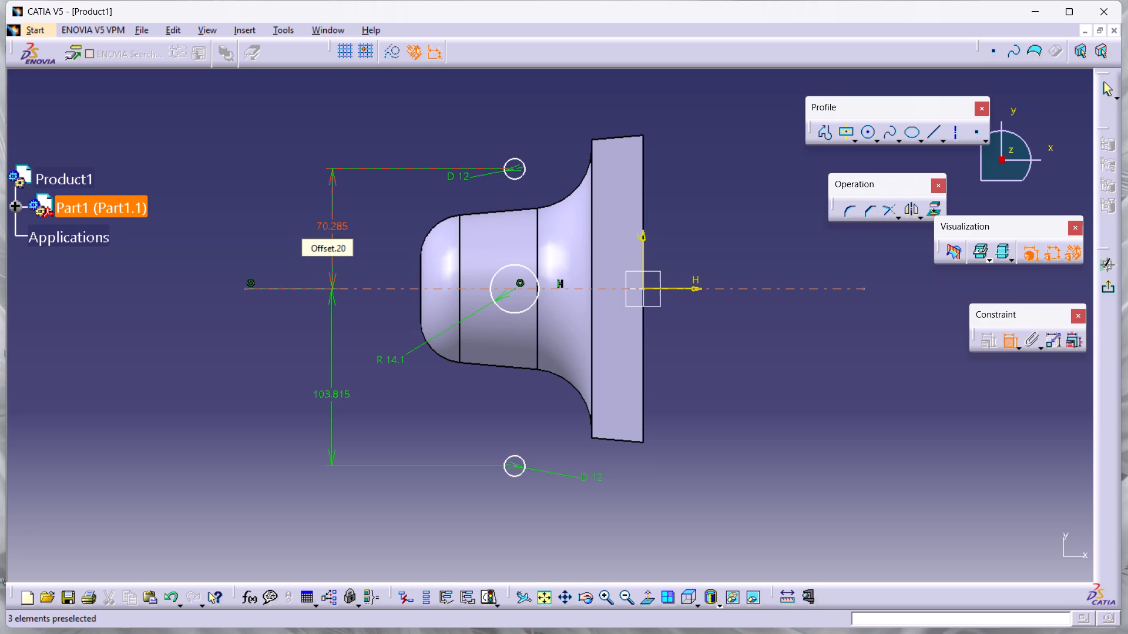
# Set the distances from the upper and lower circle centres to the horizontal axis to 46 mm each.
pyautogui.doubleClick(327, 223)
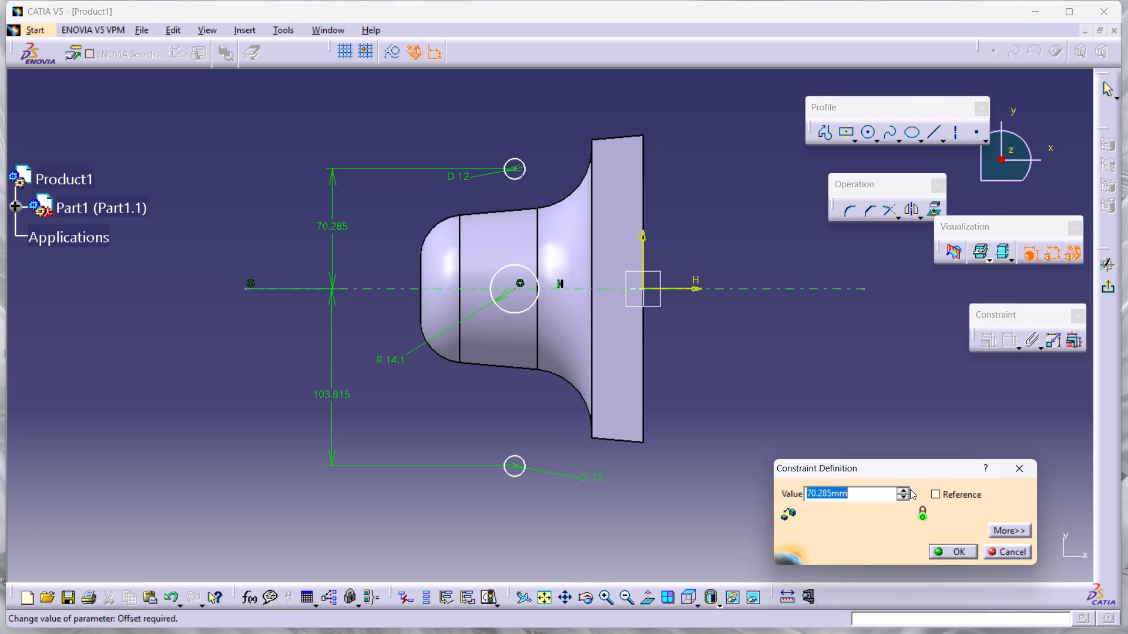
pyautogui.write('46')
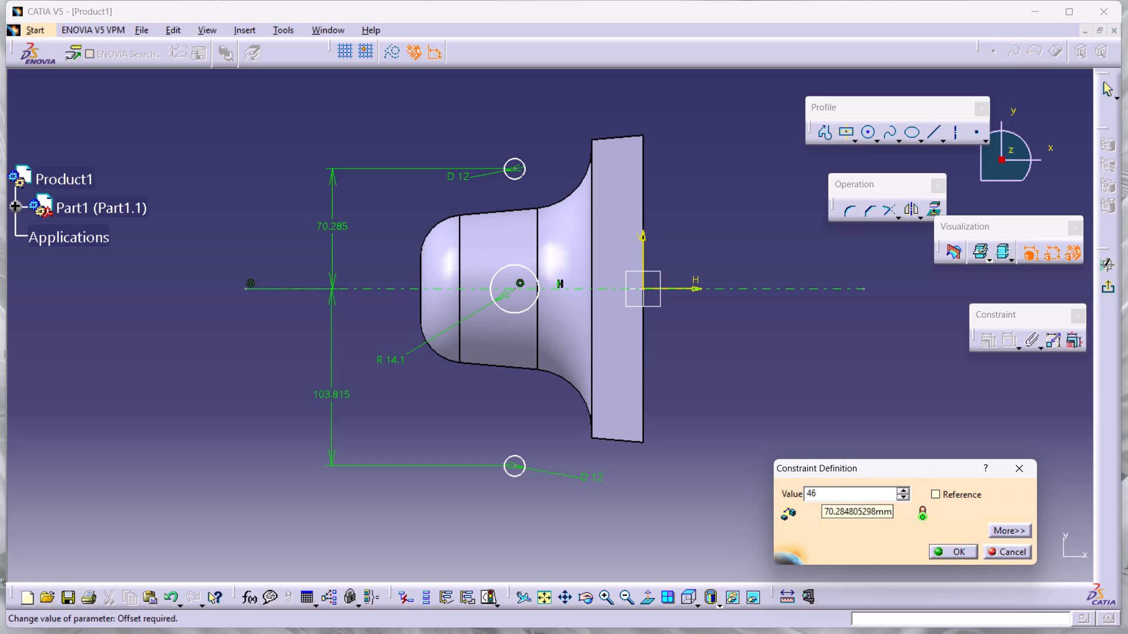
pyautogui.press('Return')
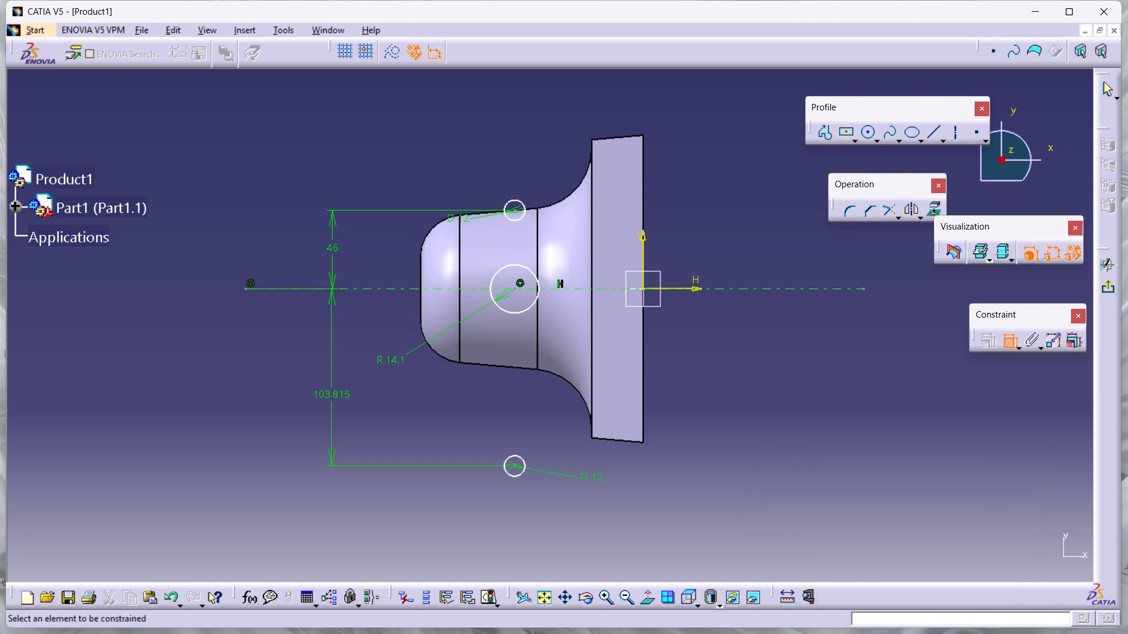
pyautogui.doubleClick(314, 397)
pyautogui.write('46')
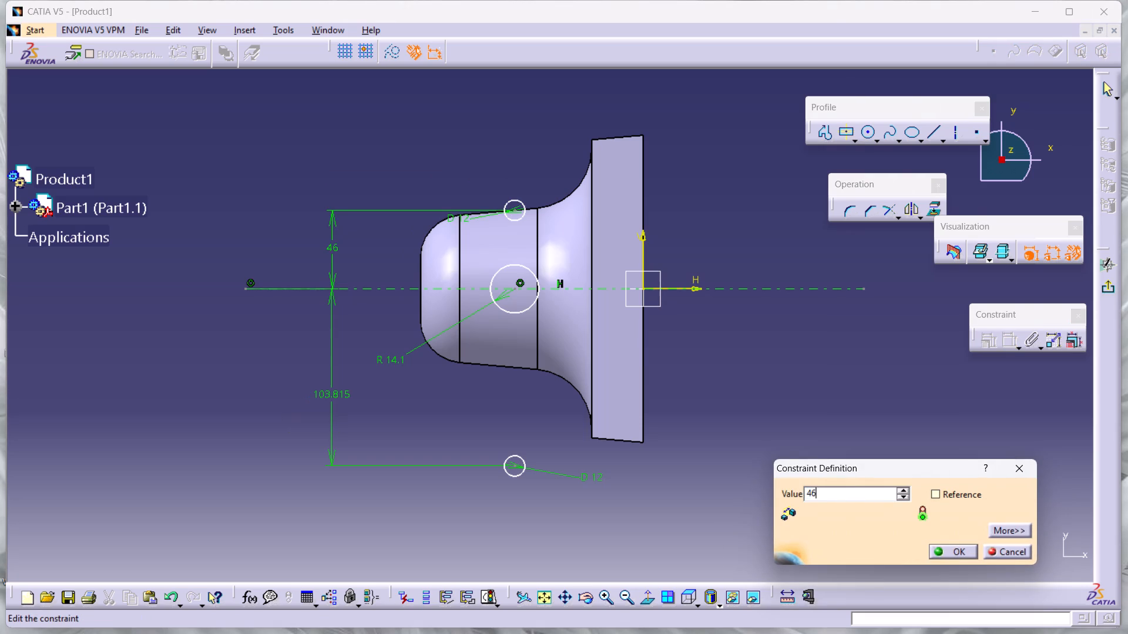
pyautogui.press('Return')
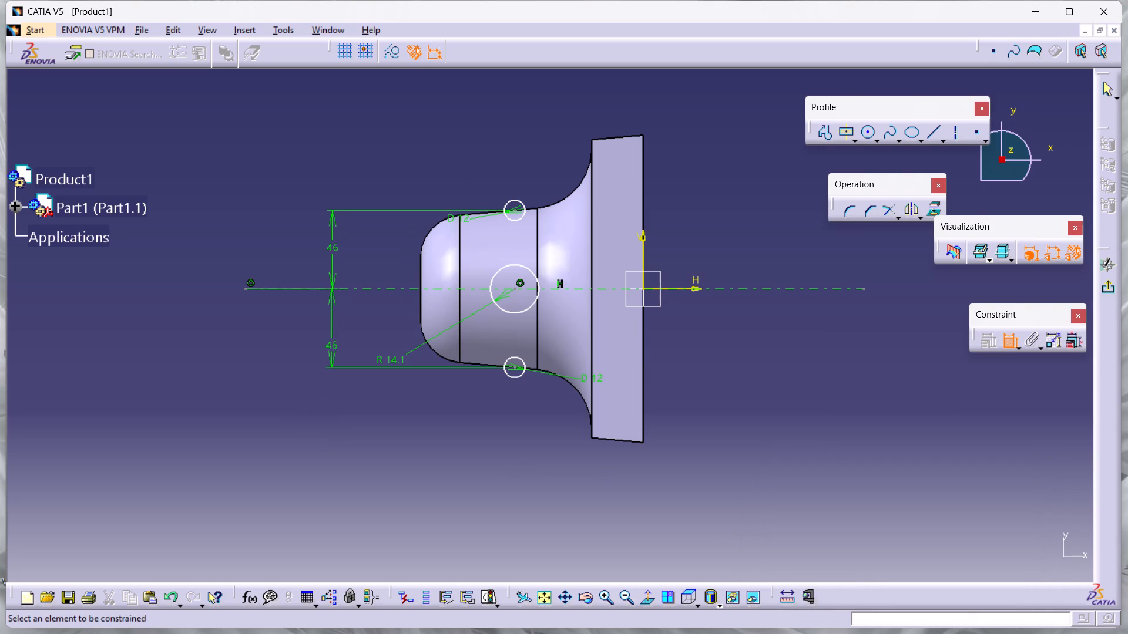
pyautogui.click(426, 495)
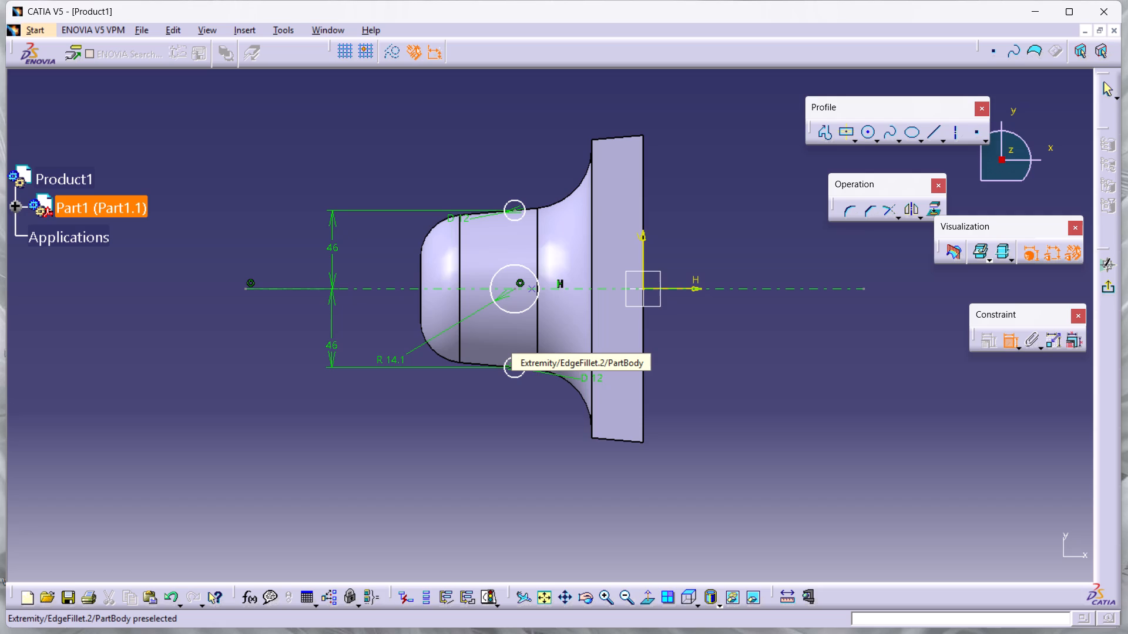
# Dimension the middle circle's centre horizontally from the sketch origin and set the distance to 80 mm.
pyautogui.click(515, 287)
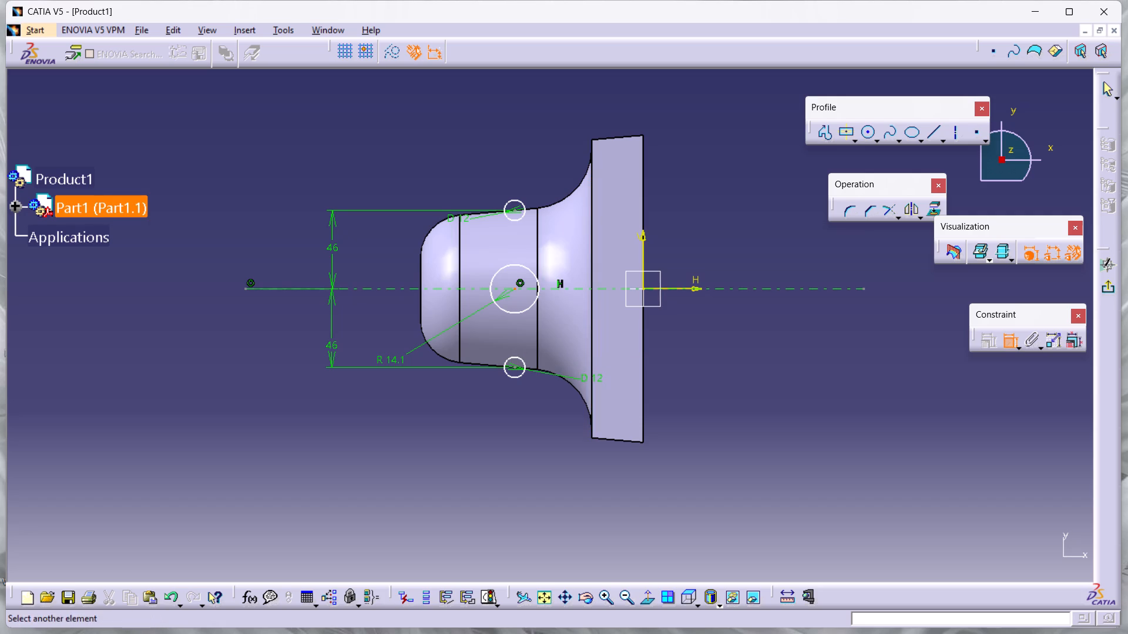
pyautogui.doubleClick(643, 290)
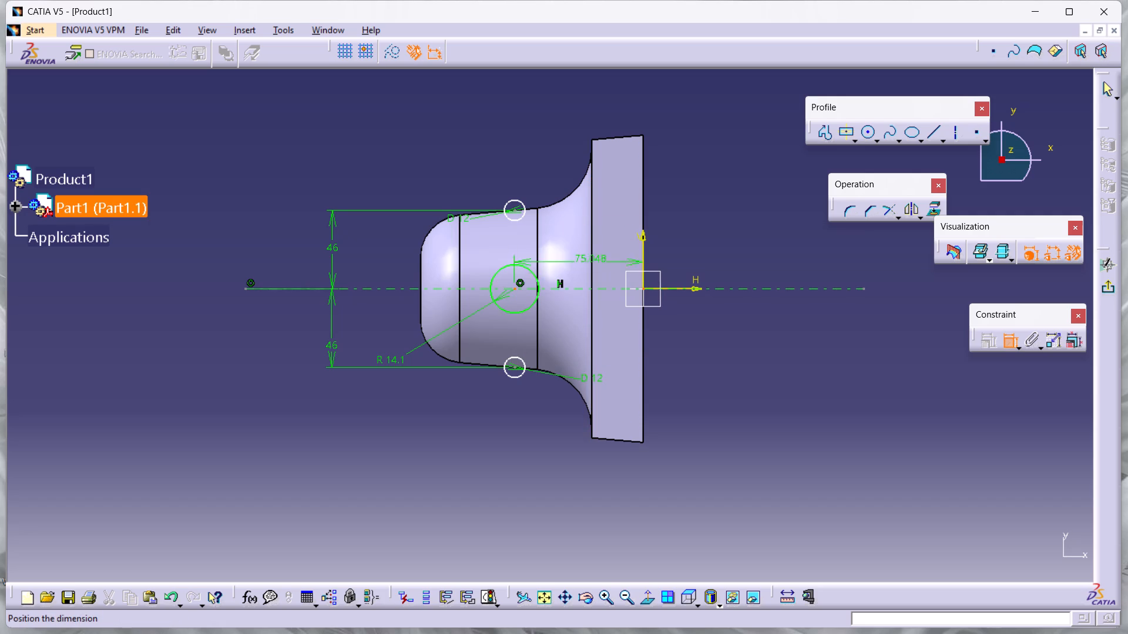
pyautogui.click(575, 109)
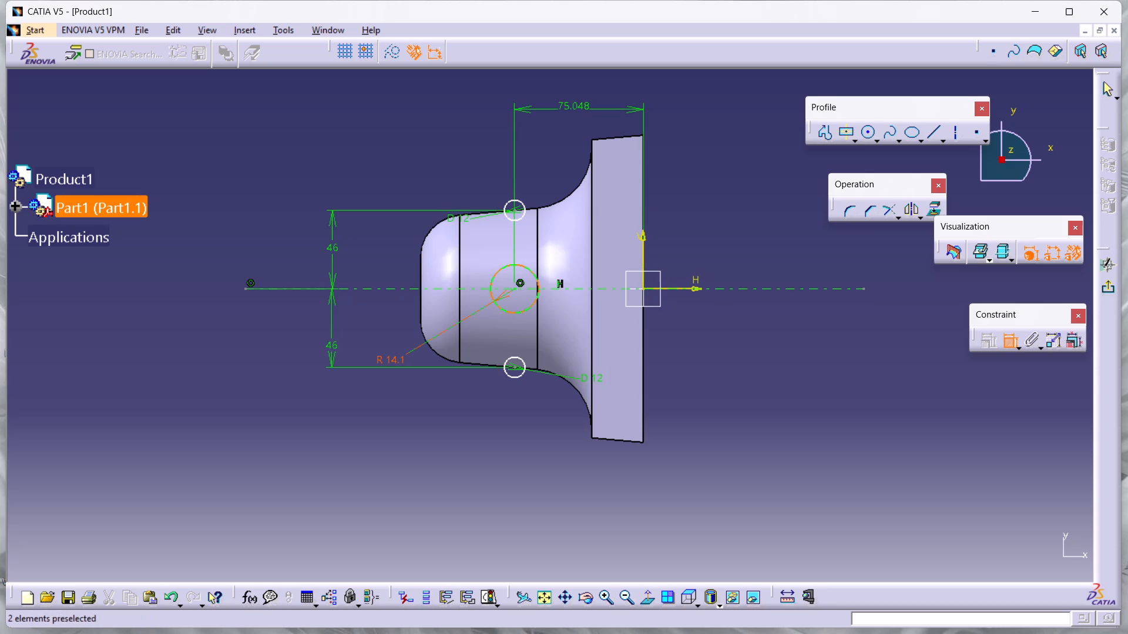
pyautogui.doubleClick(563, 103)
pyautogui.write('80')
pyautogui.press('Return')
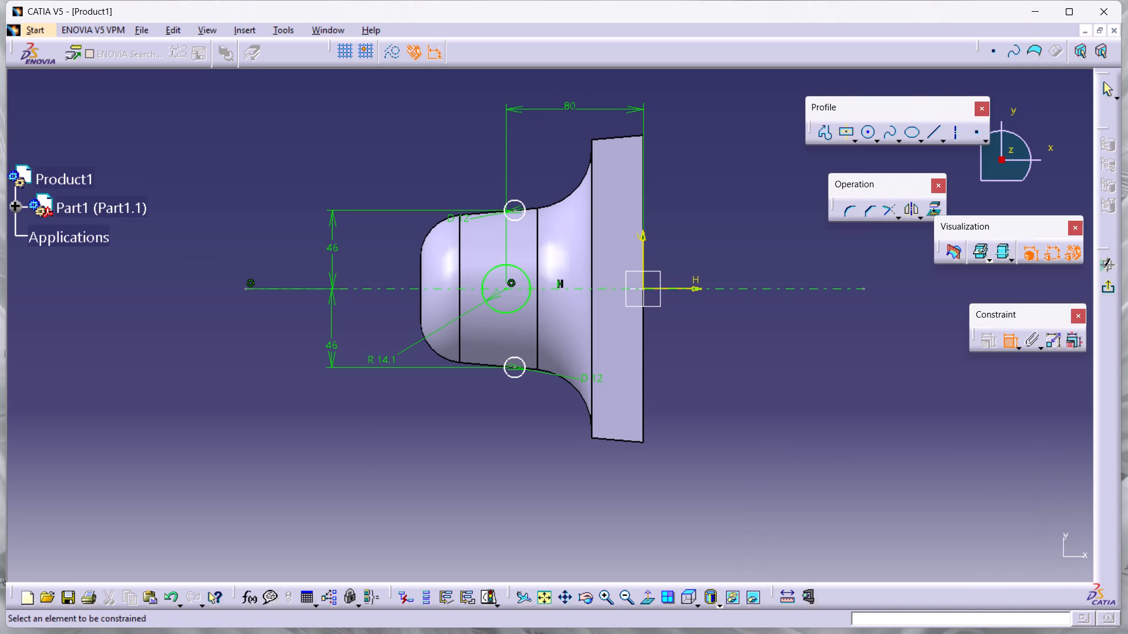
pyautogui.click(470, 129)
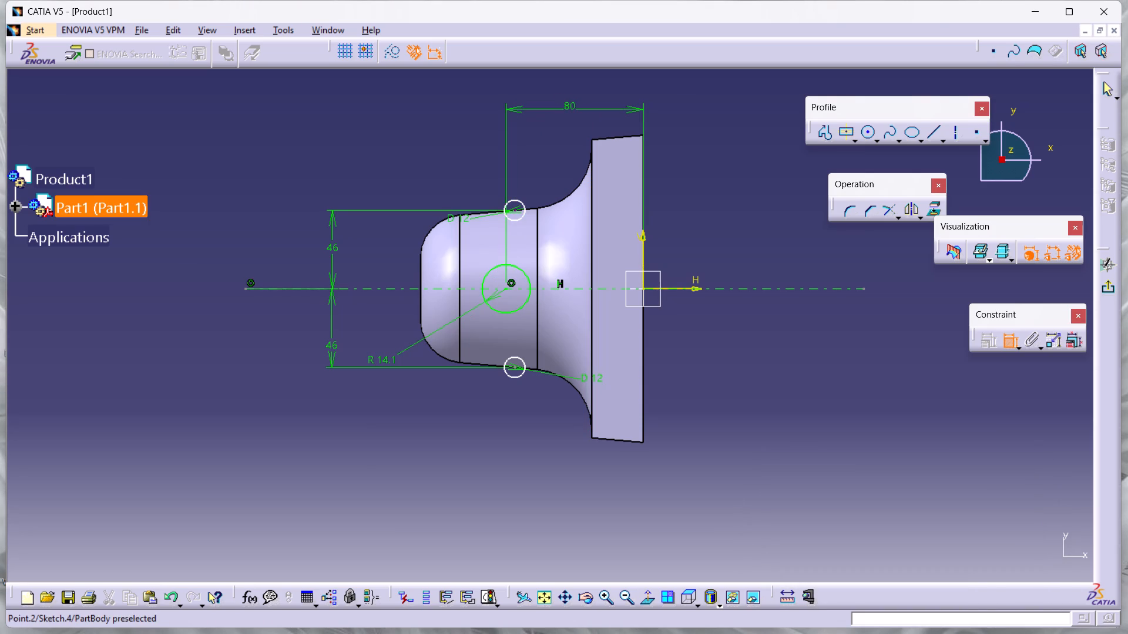
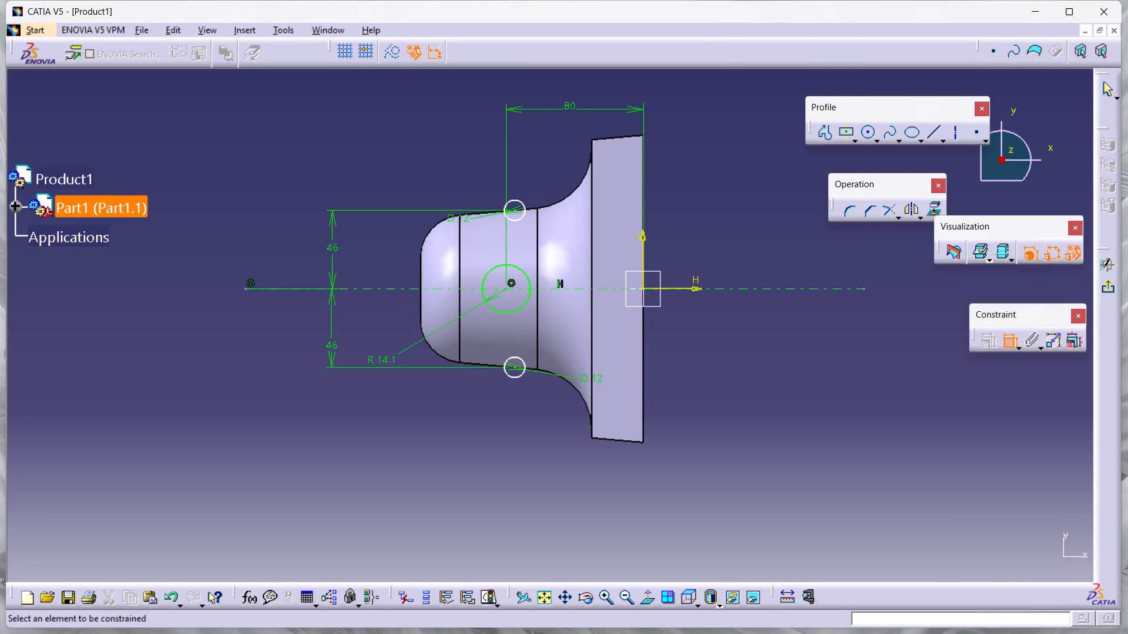
# Set the radius of the middle circle on the H axis to 44.6 mm.
pyautogui.doubleClick(378, 359)
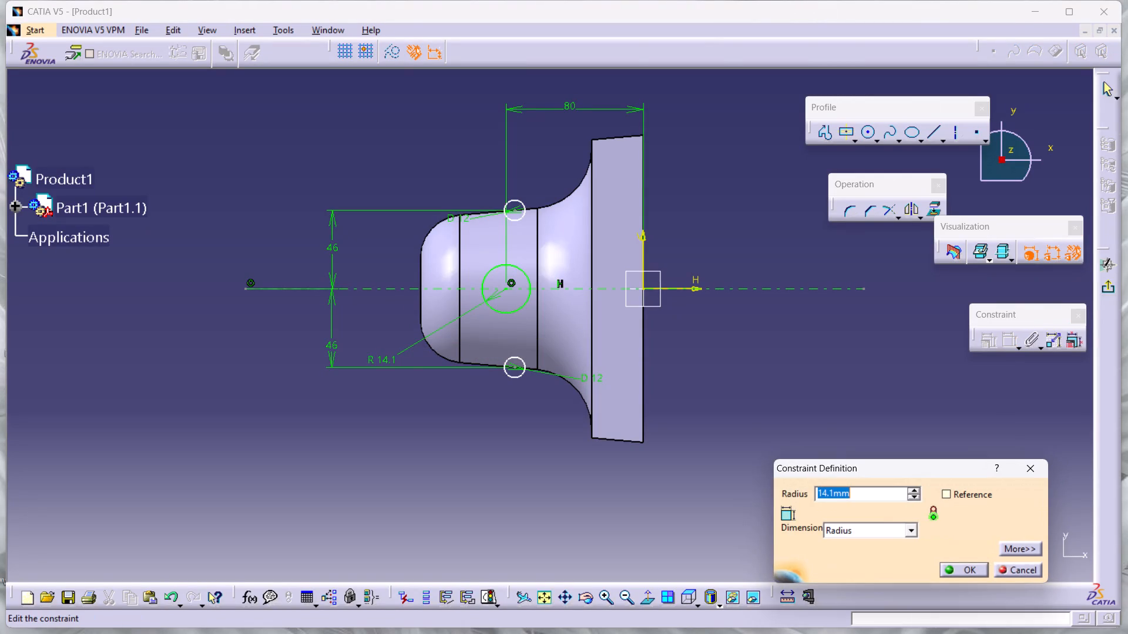
pyautogui.write('44.6')
pyautogui.press('Return')
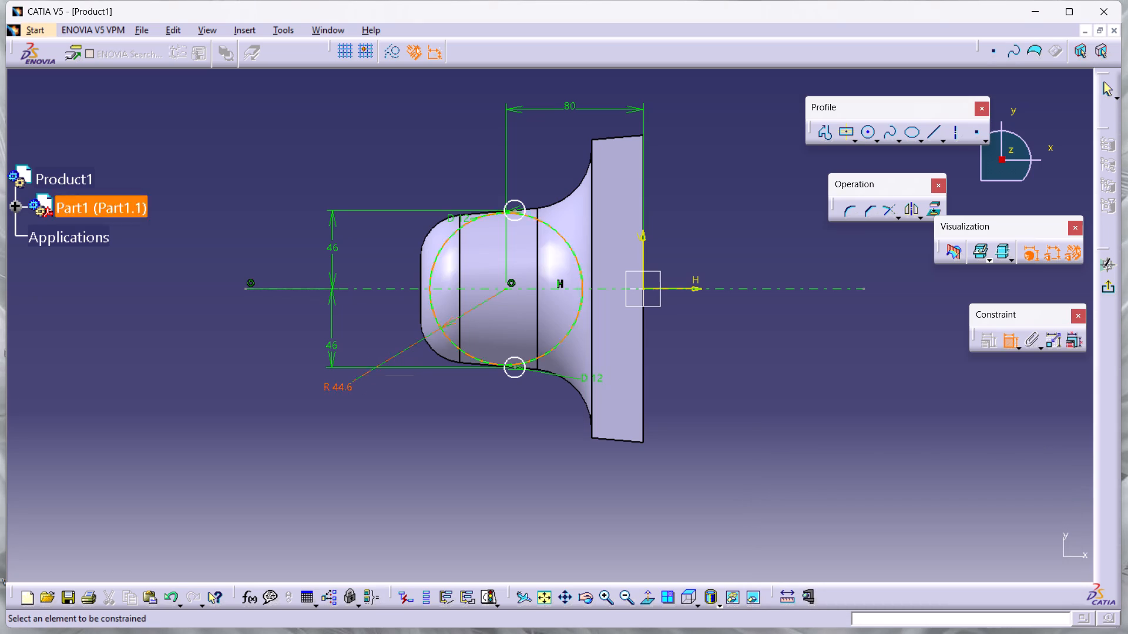
# Set the distances from the lower and upper circle centres to the horizontal axis to 90 mm each.
pyautogui.tripleClick(337, 348)
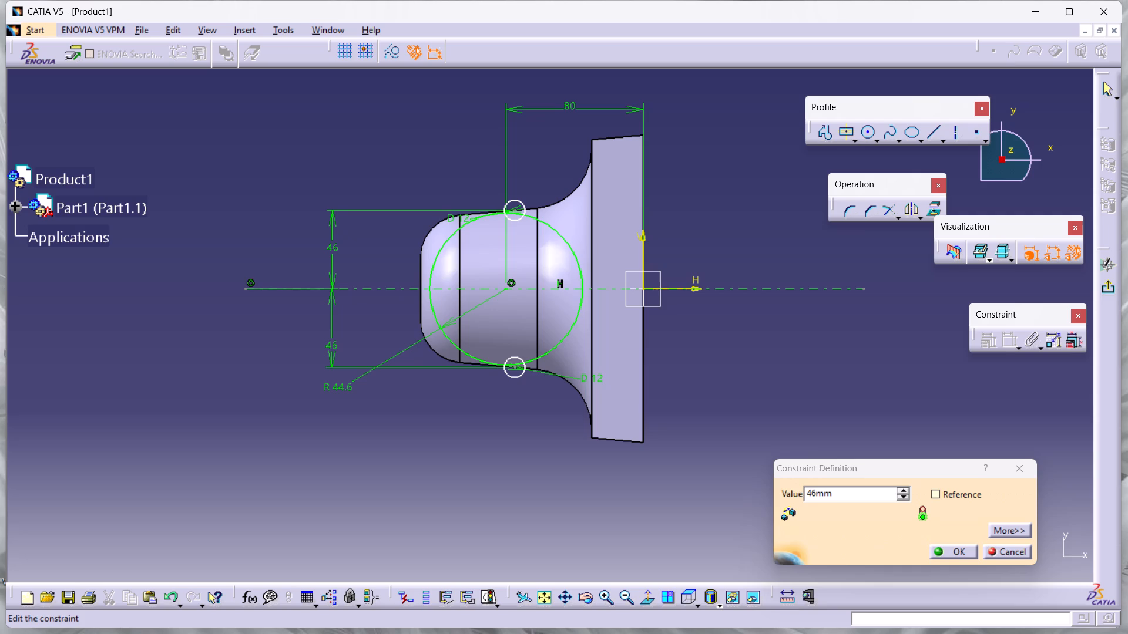
pyautogui.write('90')
pyautogui.press('Return')
pyautogui.click(578, 342)
pyautogui.click(578, 355)
pyautogui.doubleClick(848, 494)
pyautogui.write('90')
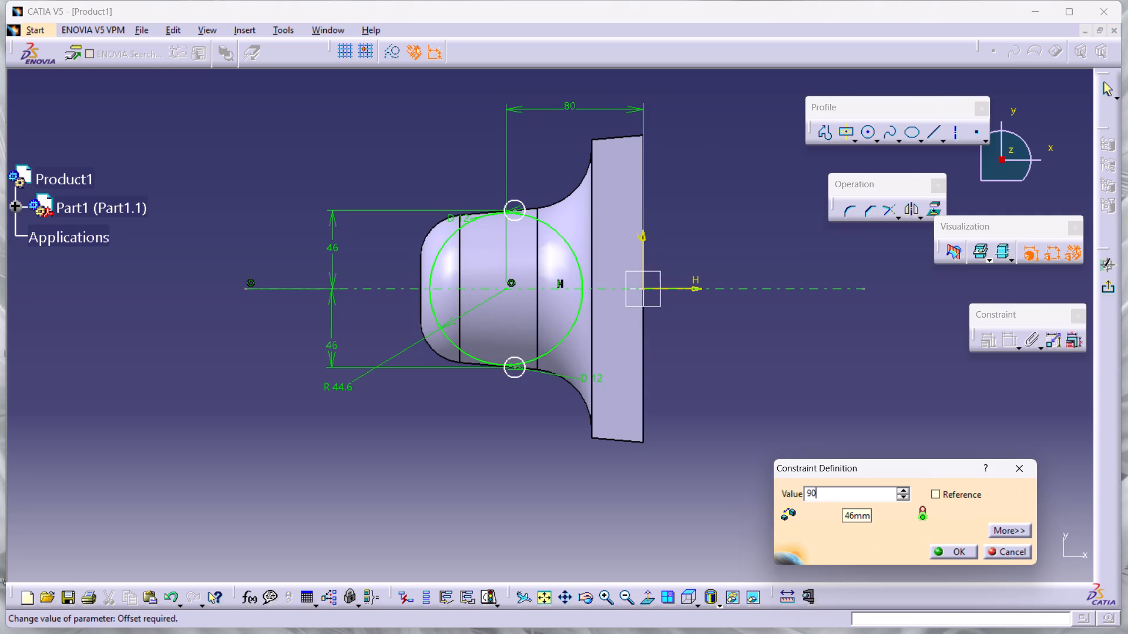
pyautogui.press('Return')
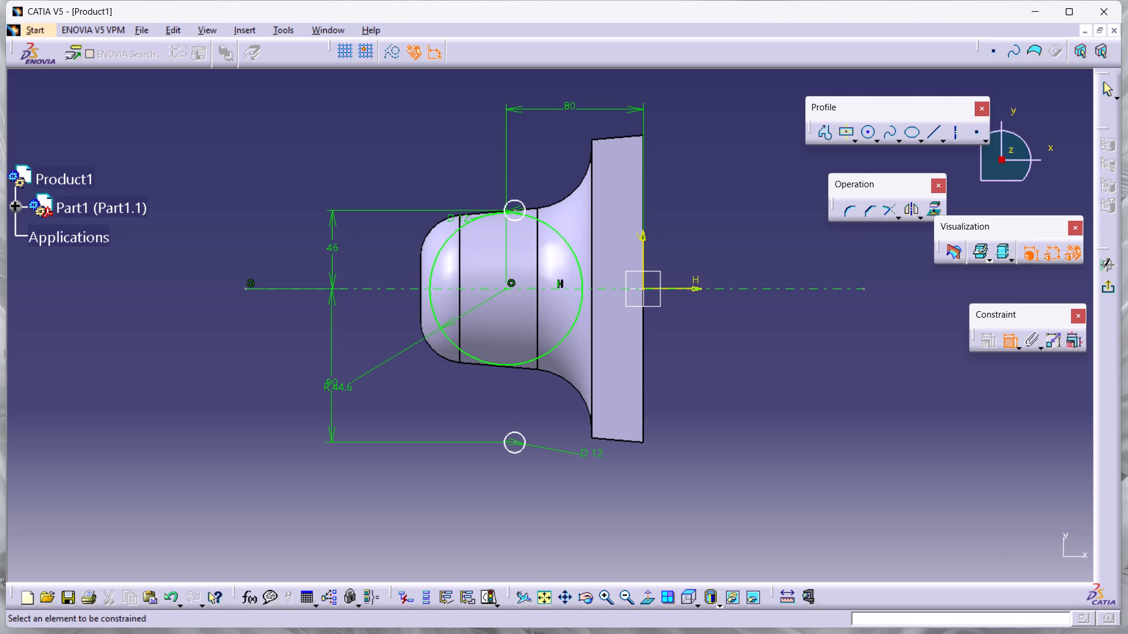
pyautogui.doubleClick(326, 252)
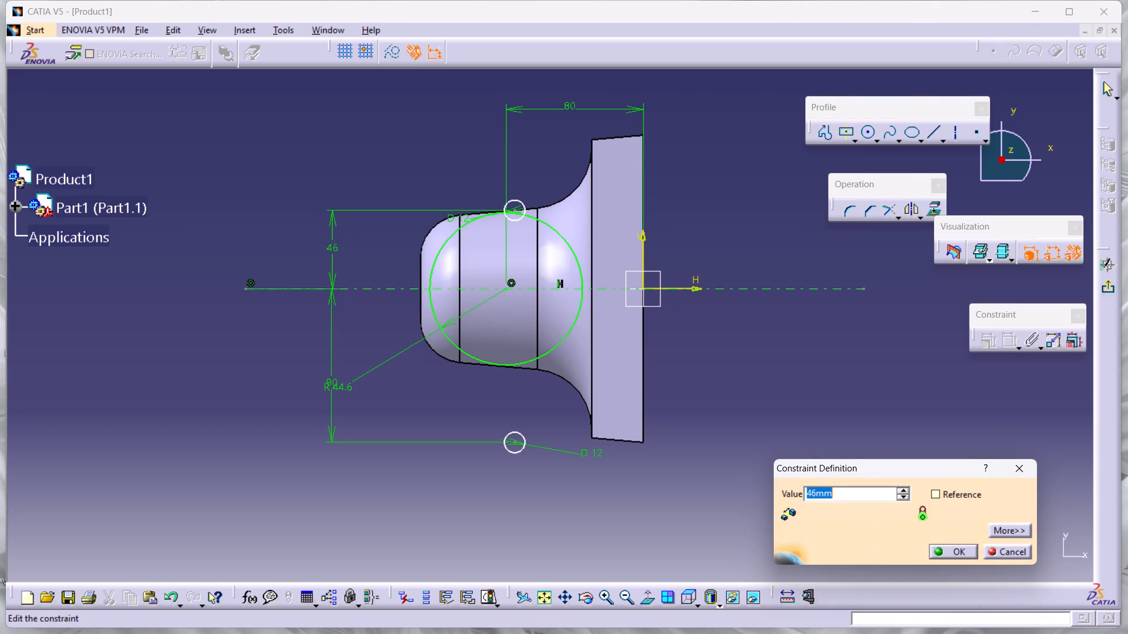
pyautogui.write('90')
pyautogui.press('Return')
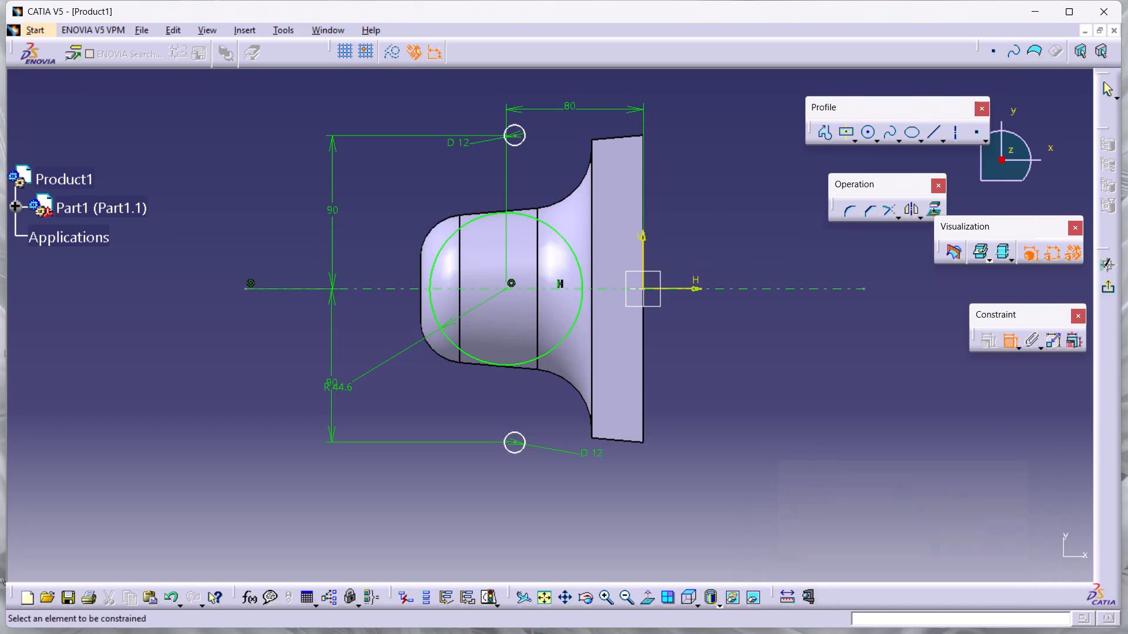
pyautogui.click(736, 204)
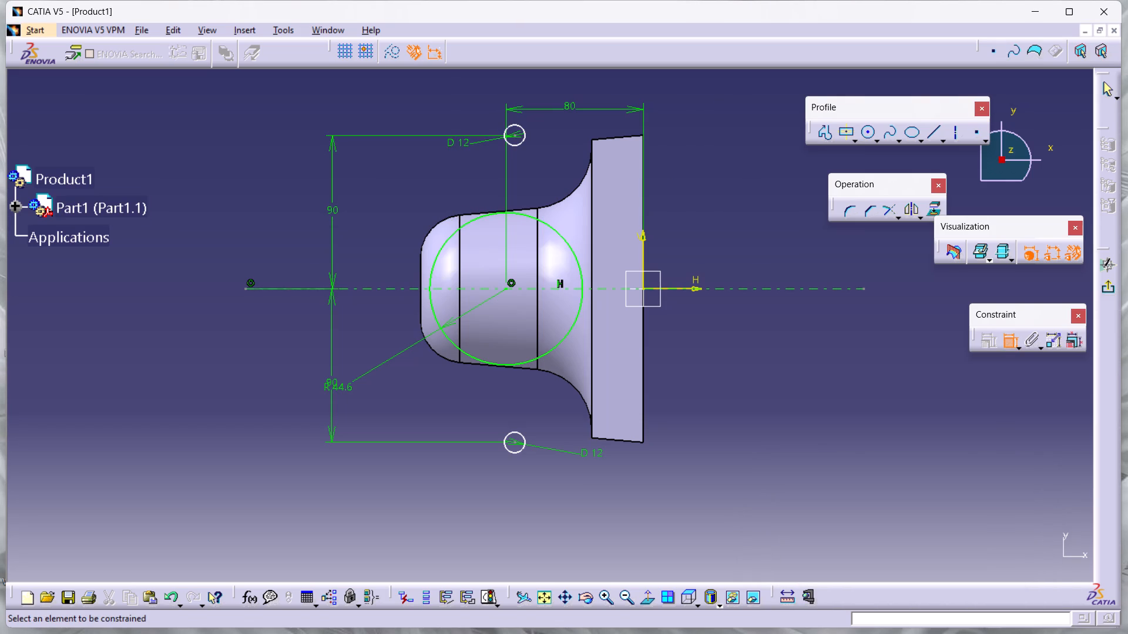
# Change the upper and lower circles' diameter constraints to radius constraints of 14.1 mm each.
pyautogui.doubleClick(461, 145)
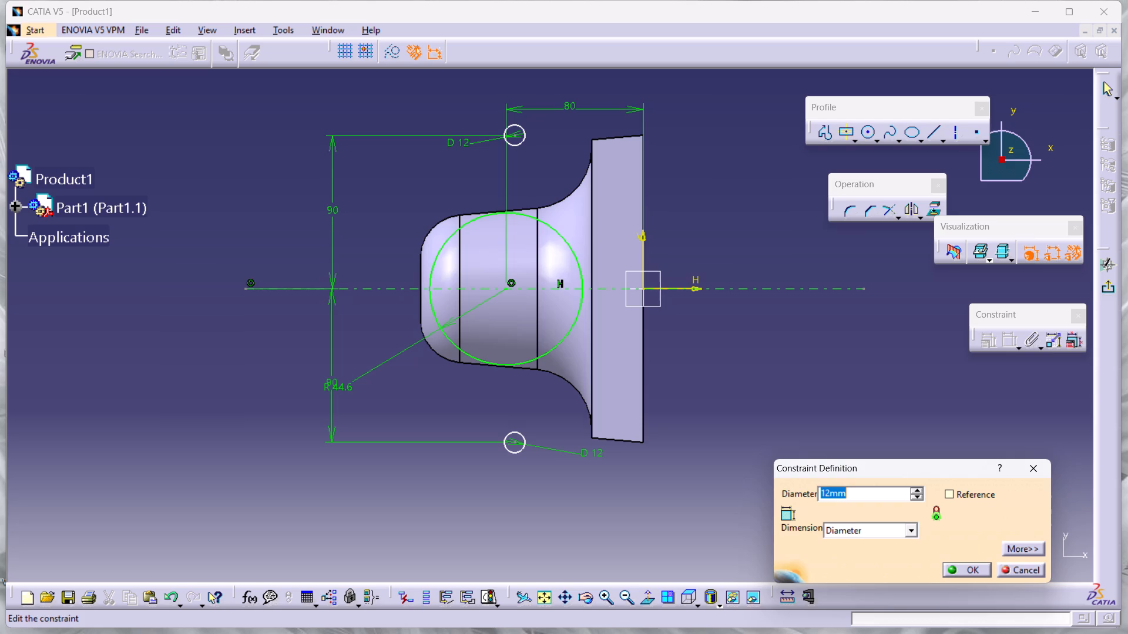
pyautogui.click(911, 531)
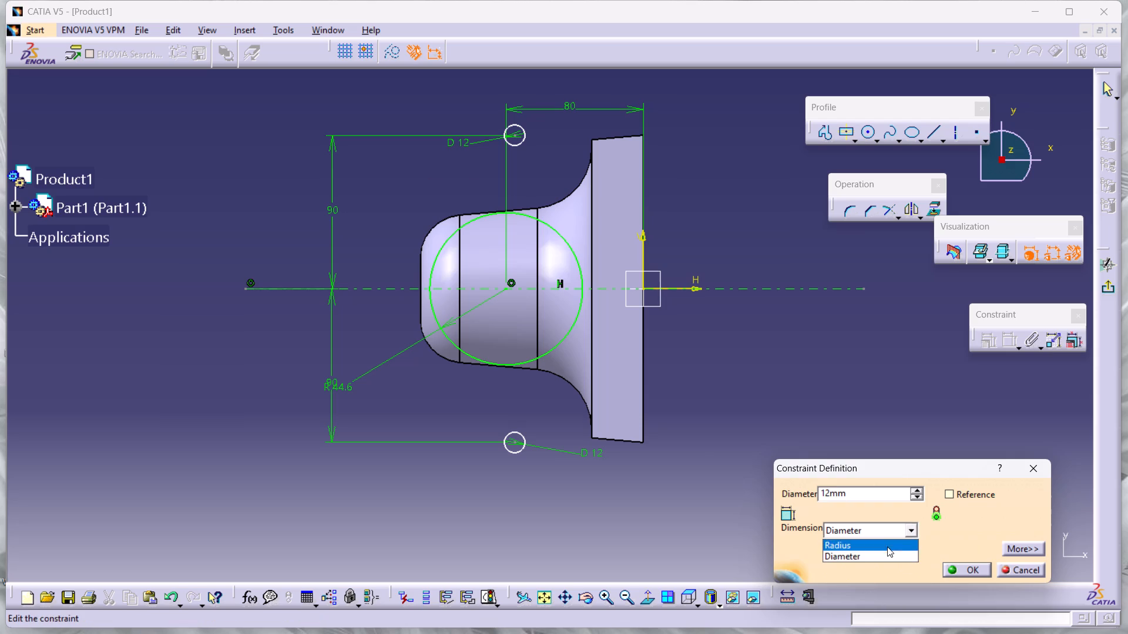
pyautogui.click(878, 550)
pyautogui.doubleClick(866, 489)
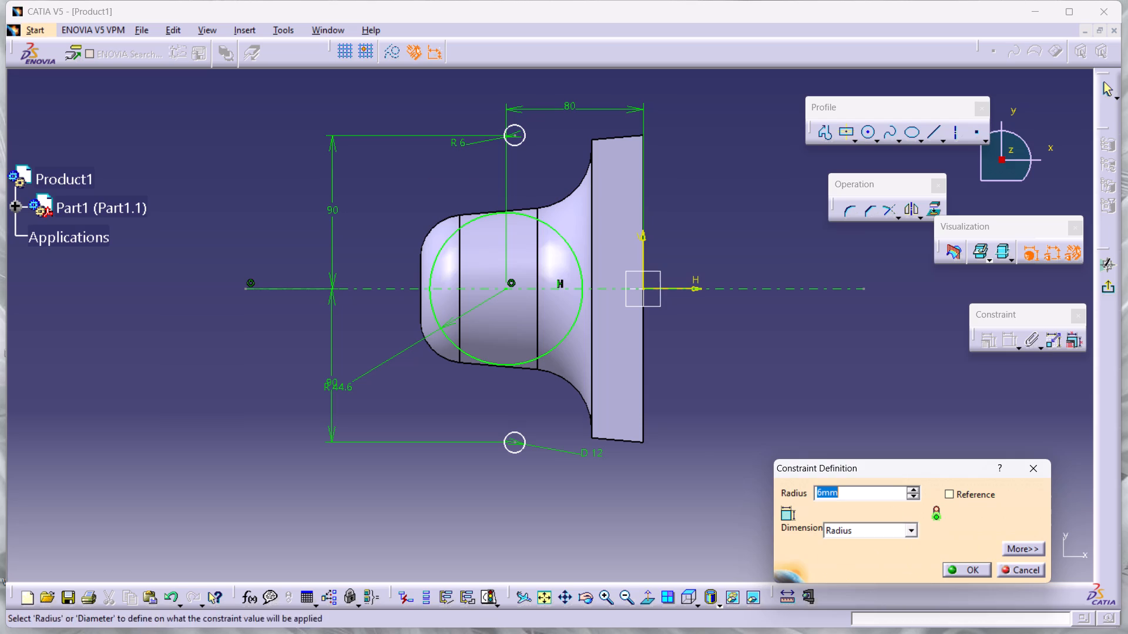
pyautogui.write('14.1')
pyautogui.press('Return')
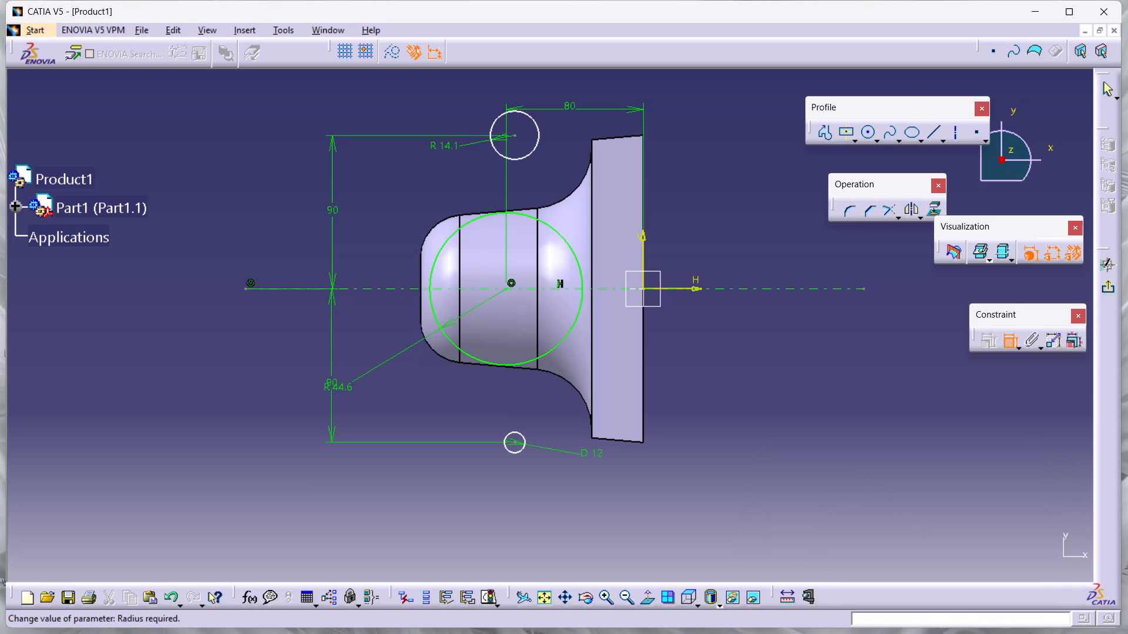
pyautogui.doubleClick(594, 458)
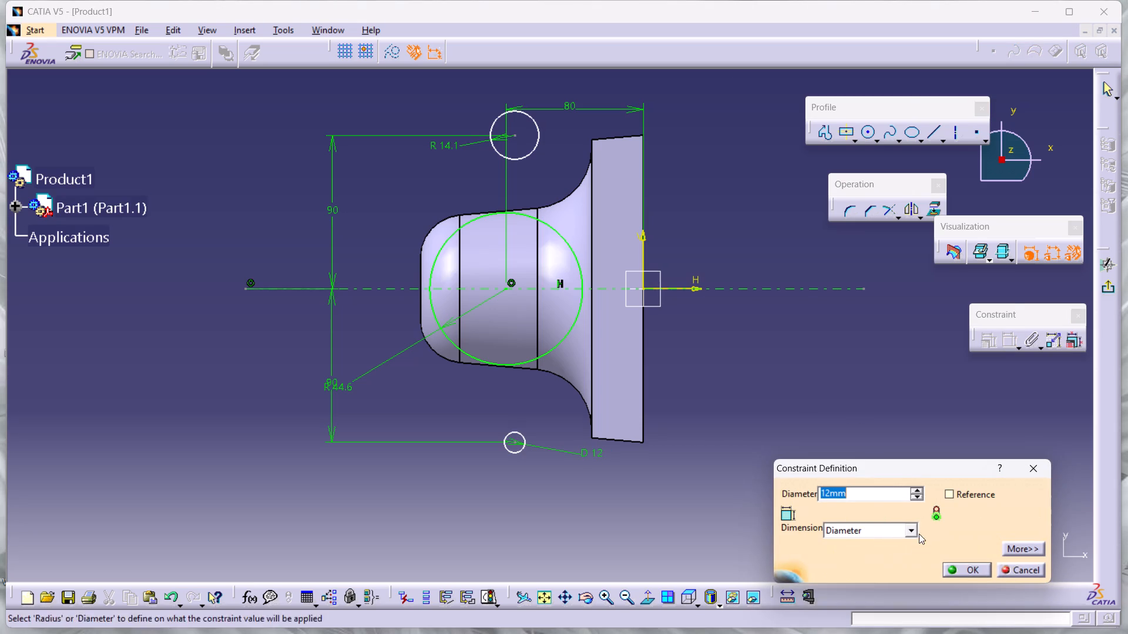
pyautogui.click(915, 528)
pyautogui.click(882, 549)
pyautogui.doubleClick(862, 495)
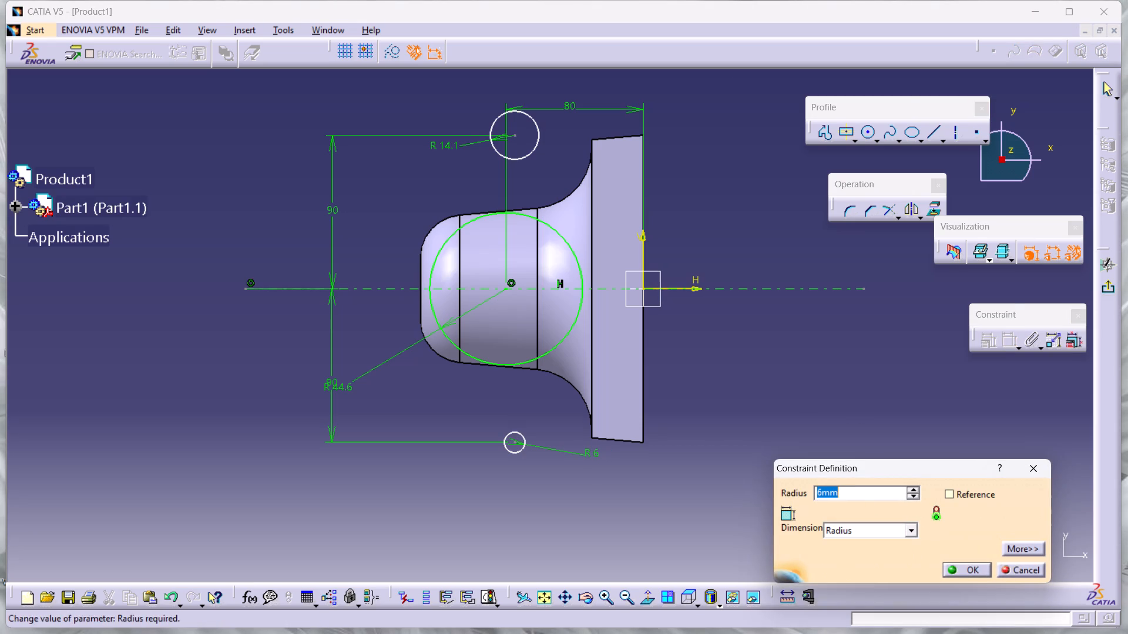
pyautogui.write('14.')
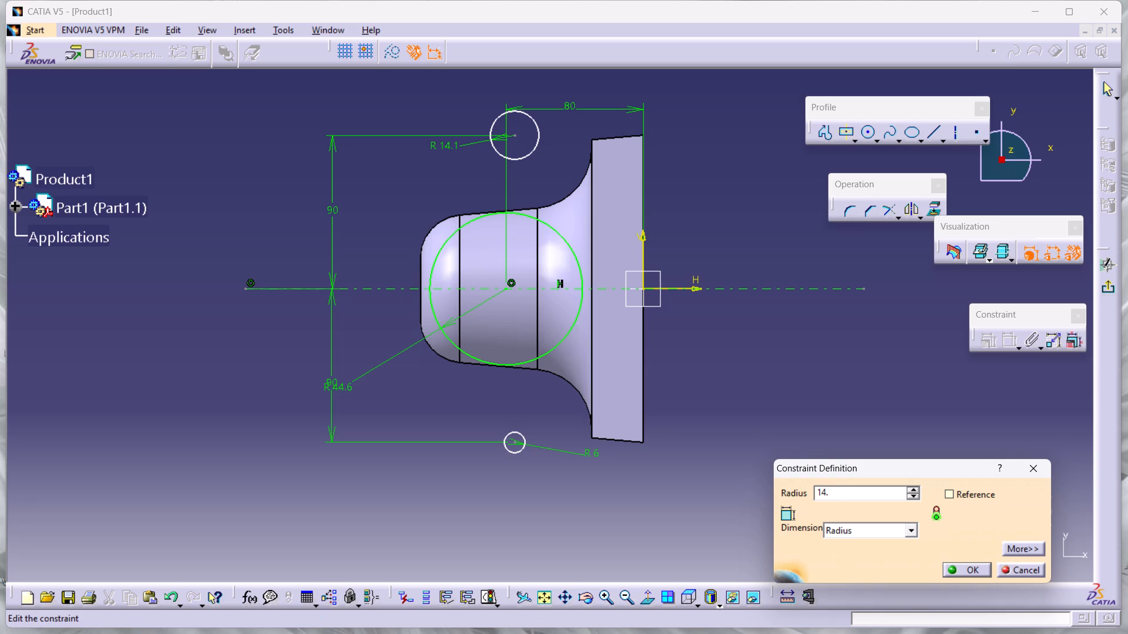
pyautogui.press('1')
pyautogui.press('Return')
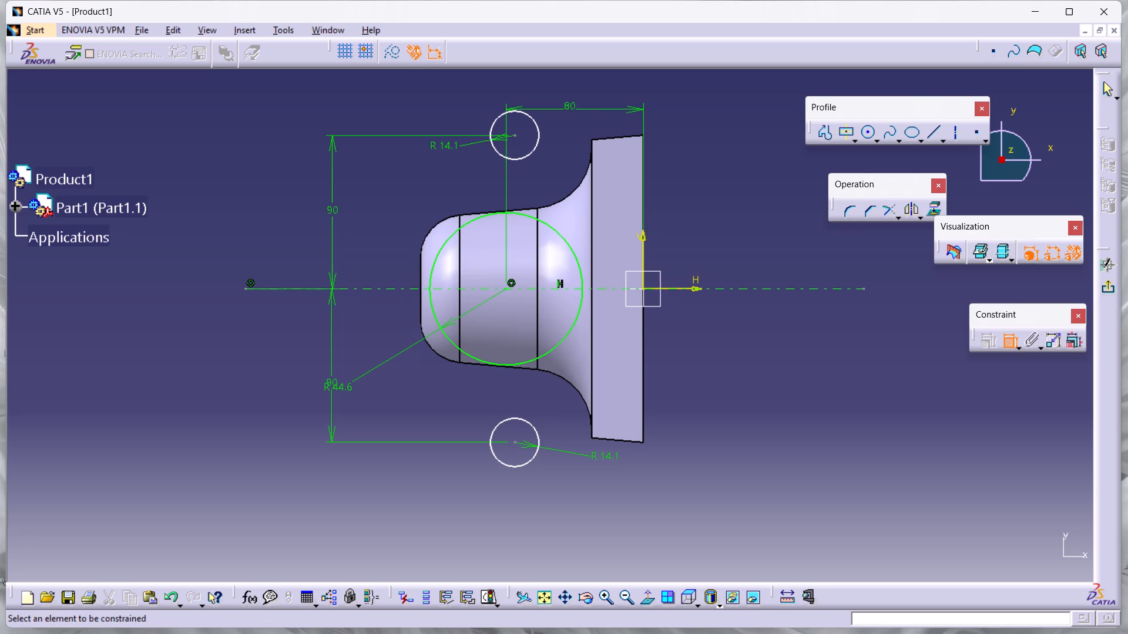
# Set the horizontal distance from the middle circle's centre to the sketch origin to 90 mm.
pyautogui.tripleClick(567, 120)
pyautogui.tripleClick(571, 100)
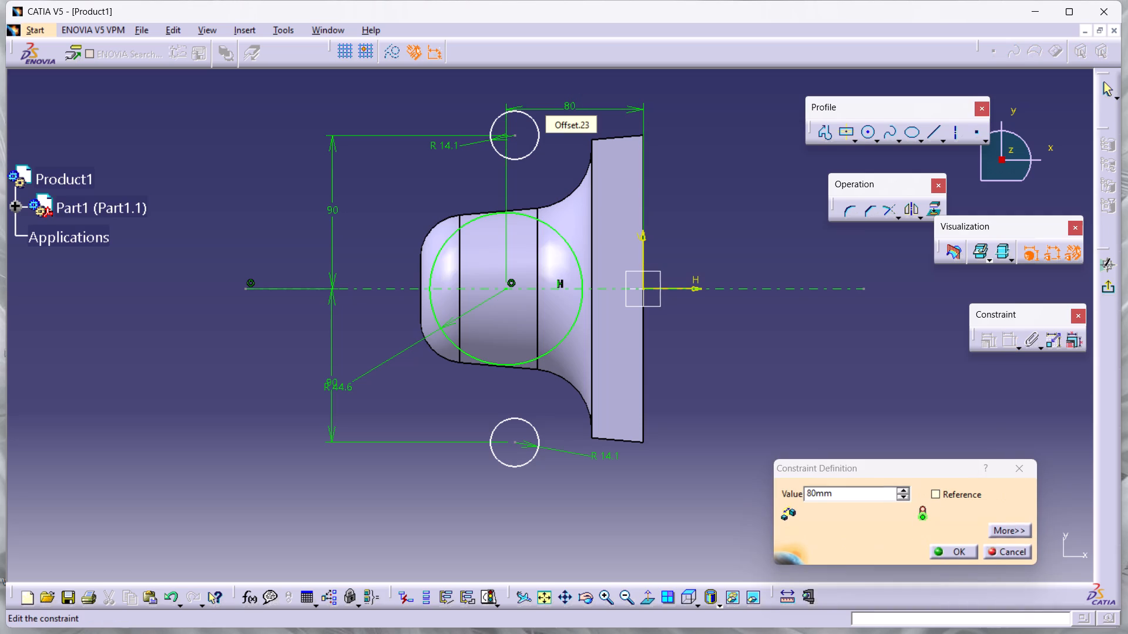
pyautogui.press('6')
pyautogui.tripleClick(848, 497)
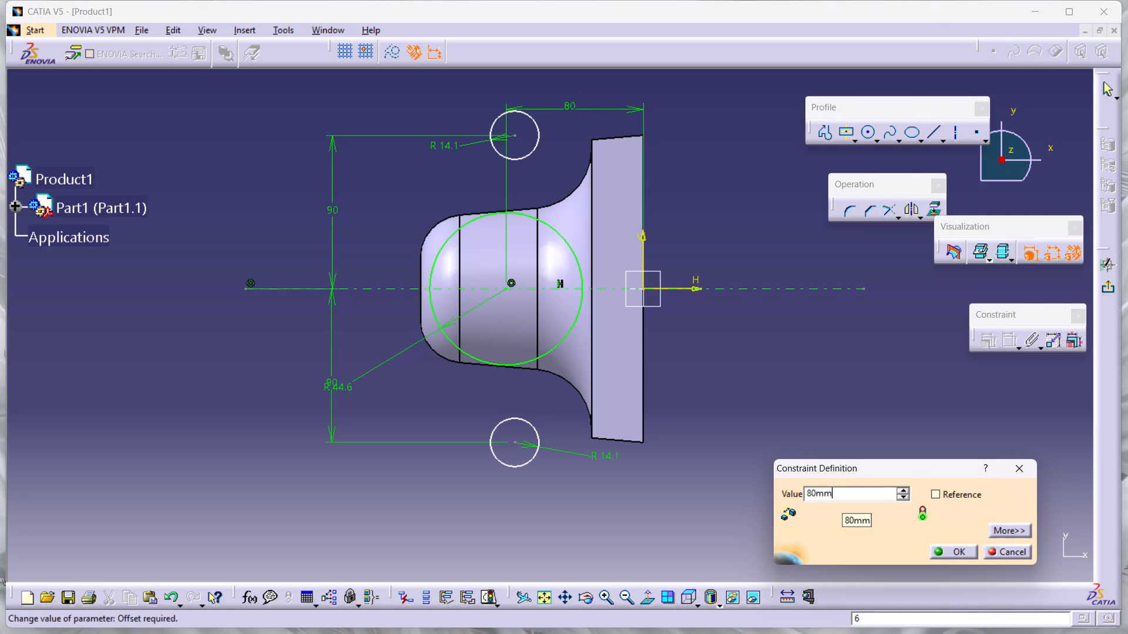
pyautogui.doubleClick(848, 497)
pyautogui.write('90')
pyautogui.press('Return')
pyautogui.click(765, 284)
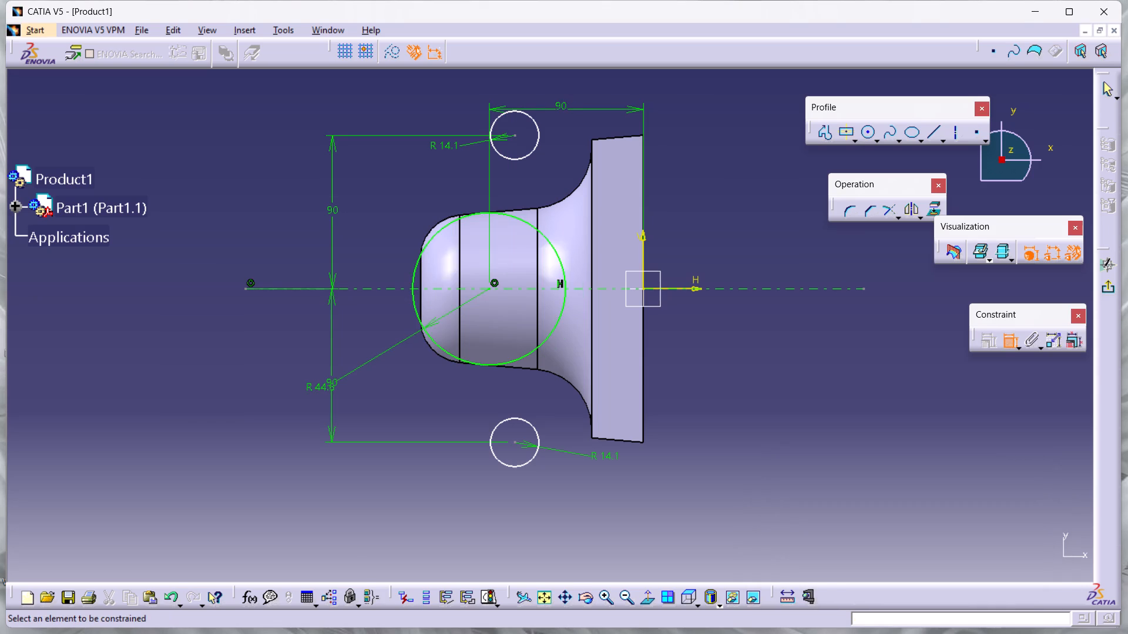
# Dimension the upper circle's centre horizontally from the vertical axis and set the distance to 90 mm.
pyautogui.moveTo(683, 383); pyautogui.dragTo(716, 383, button='middle')
pyautogui.middleClick(716, 383)
pyautogui.moveTo(634, 278); pyautogui.dragTo(642, 309, button='middle')
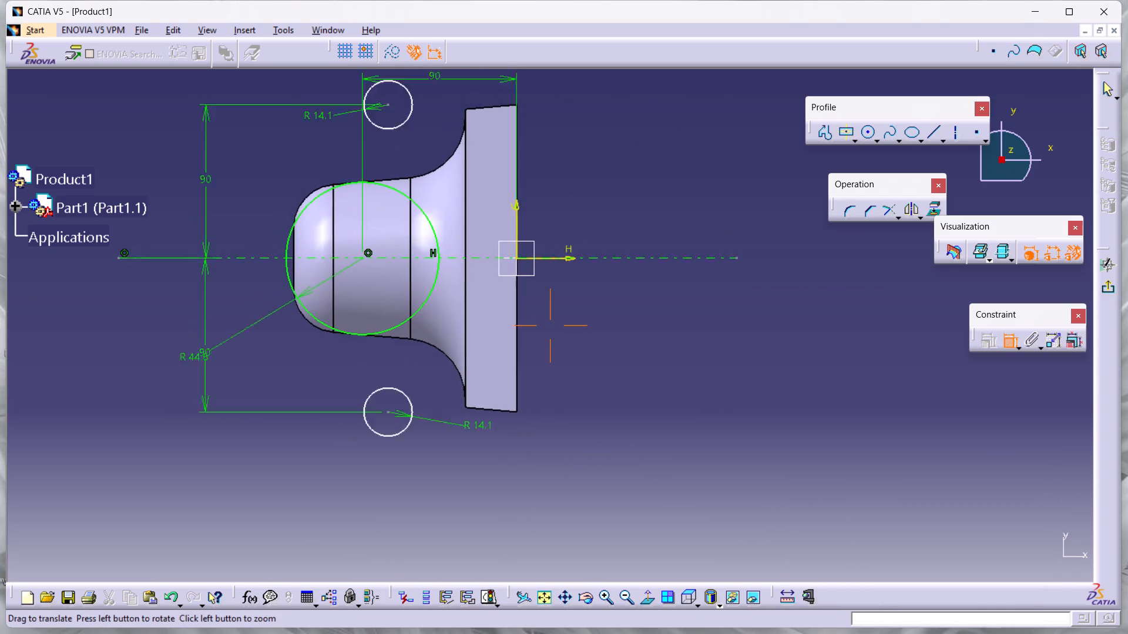
pyautogui.moveTo(642, 309); pyautogui.dragTo(672, 365, button='middle')
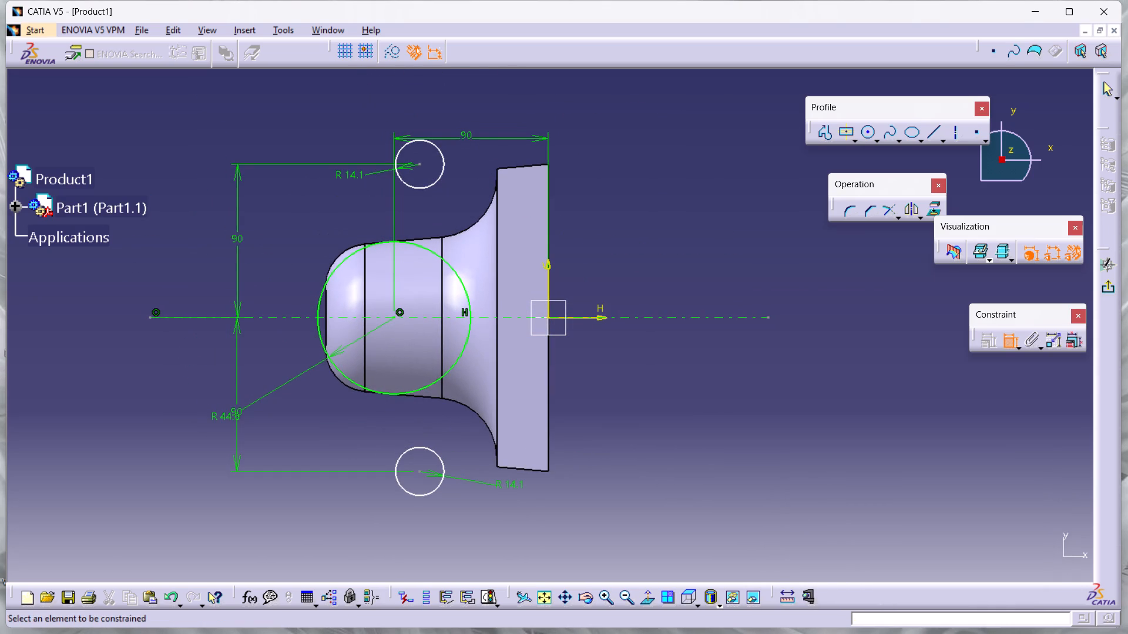
pyautogui.click(421, 162)
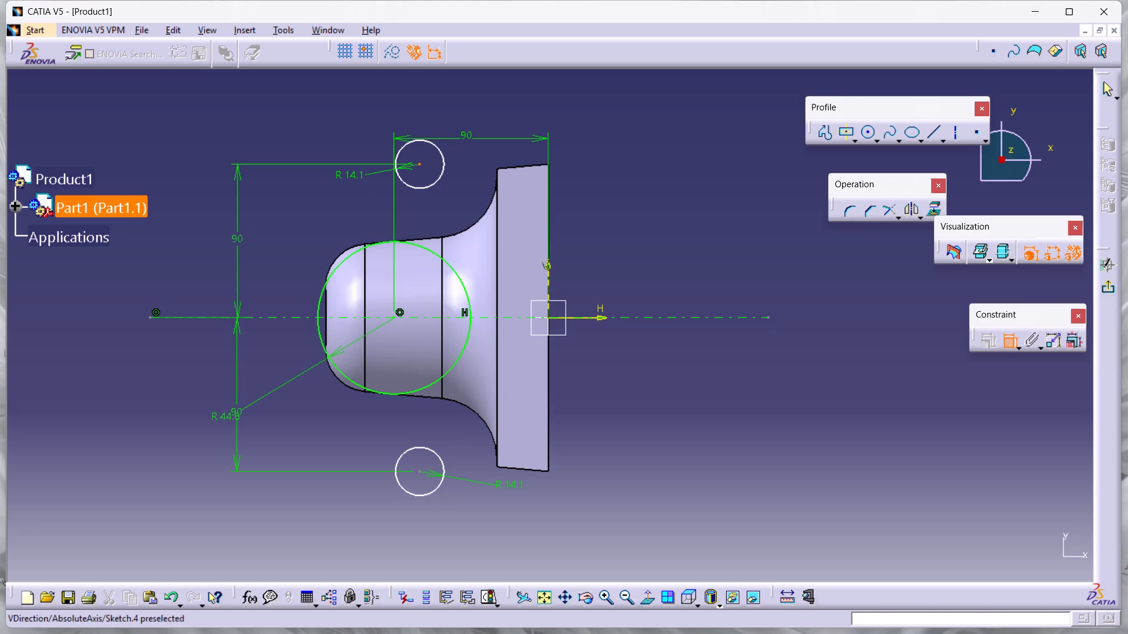
pyautogui.click(550, 271)
pyautogui.click(506, 110)
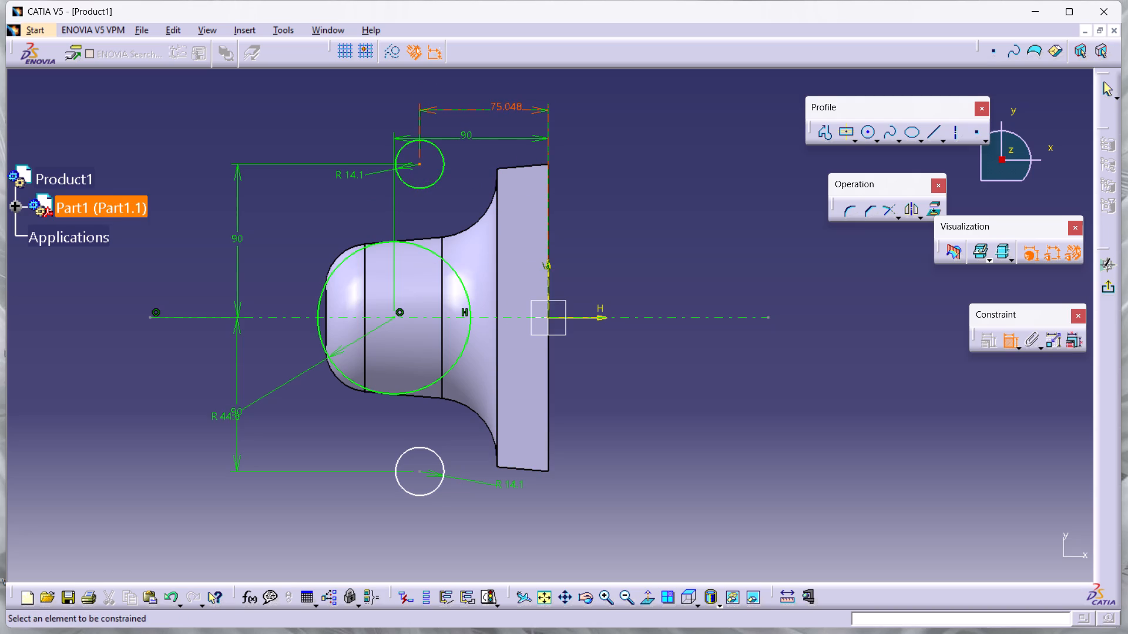
pyautogui.doubleClick(509, 106)
pyautogui.write('90')
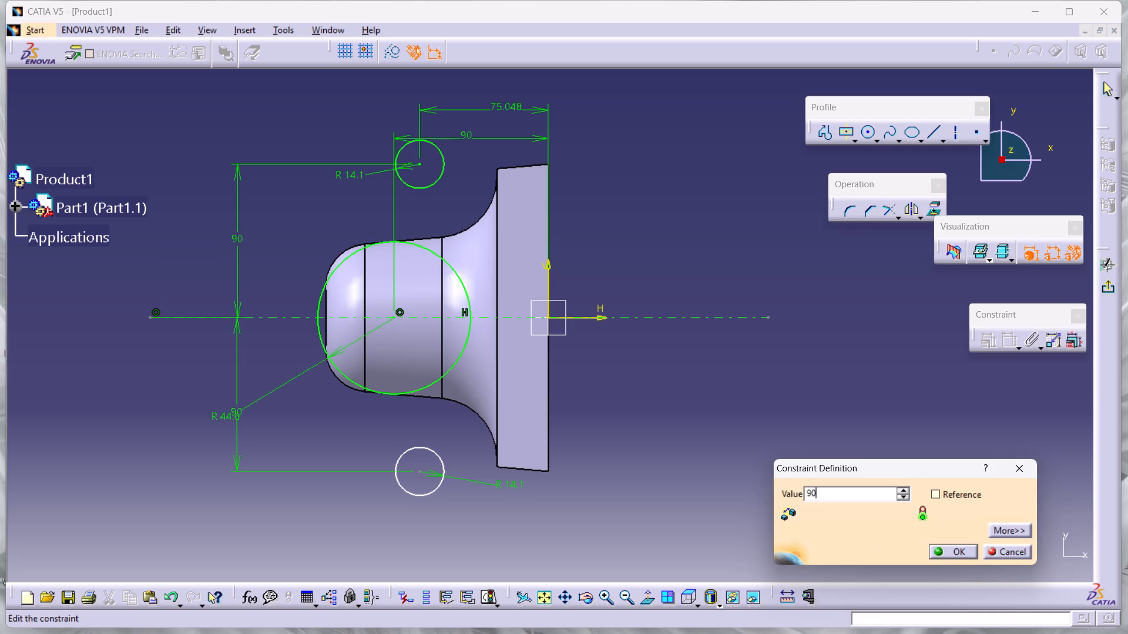
pyautogui.press('Return')
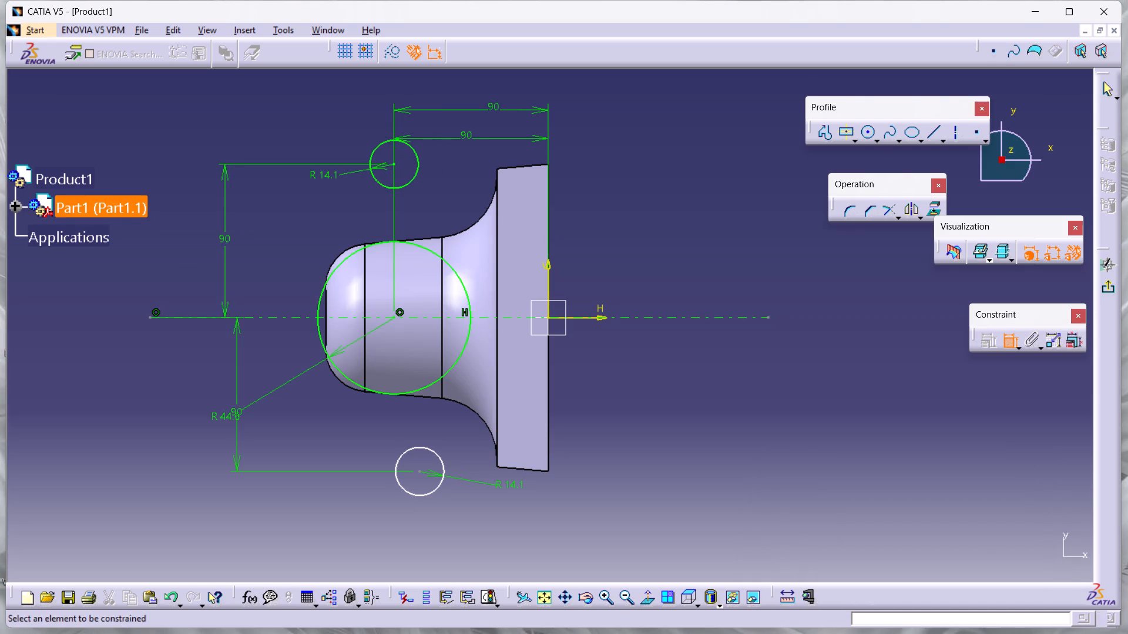
# Dimension the lower circle's centre horizontally from the vertical axis and set the distance to 90 mm.
pyautogui.click(418, 470)
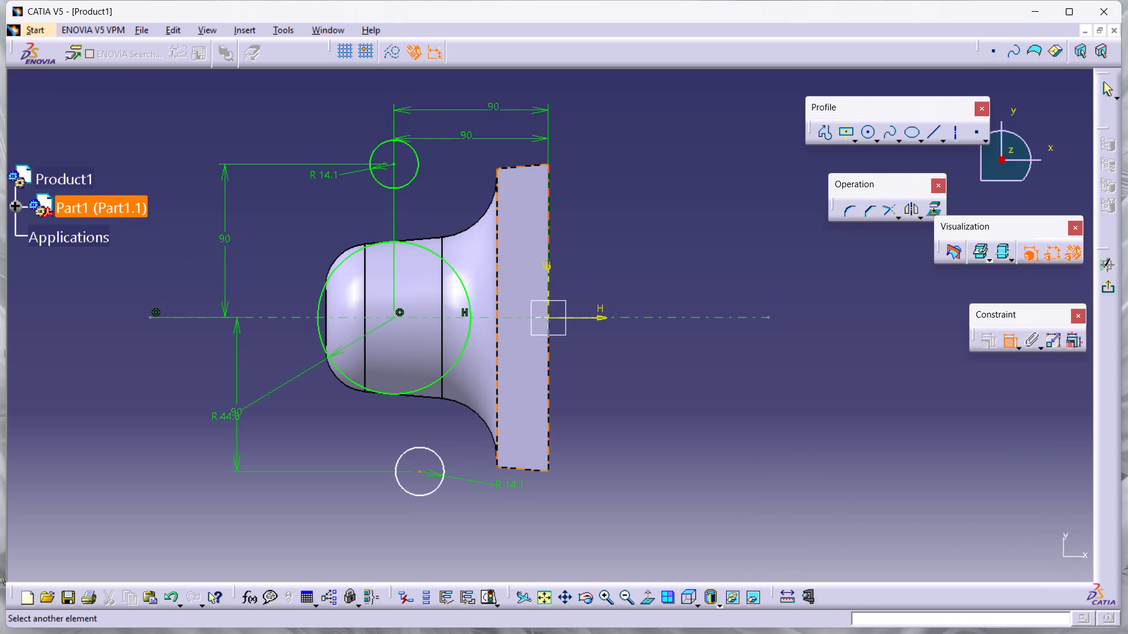
pyautogui.click(548, 312)
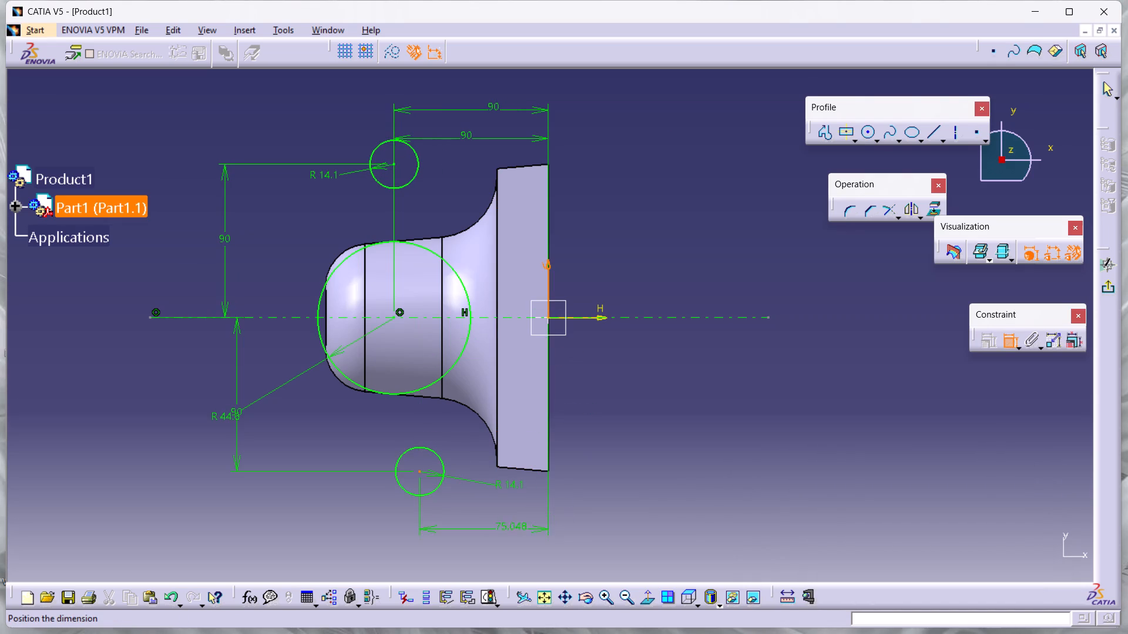
pyautogui.click(496, 527)
pyautogui.doubleClick(496, 525)
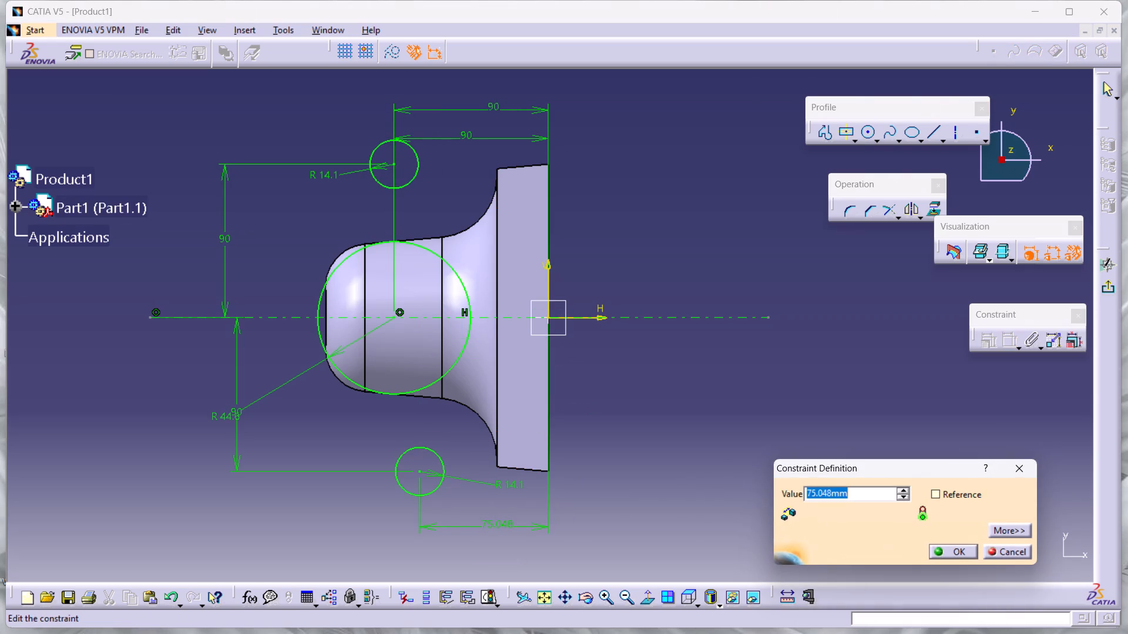
pyautogui.write('90')
pyautogui.press('Return')
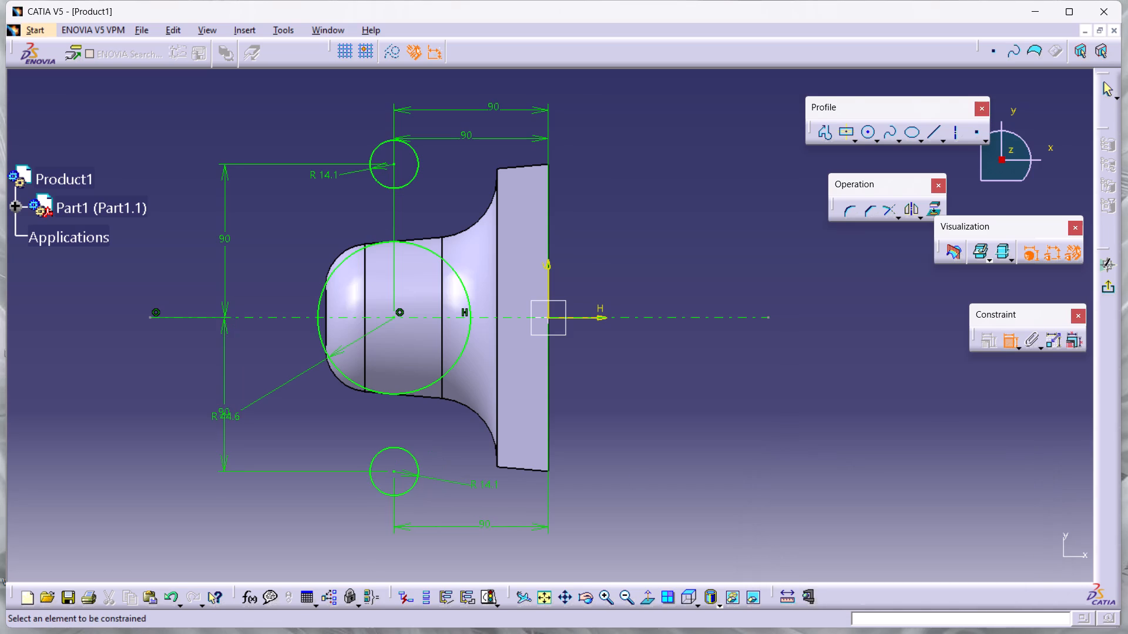
pyautogui.click(638, 480)
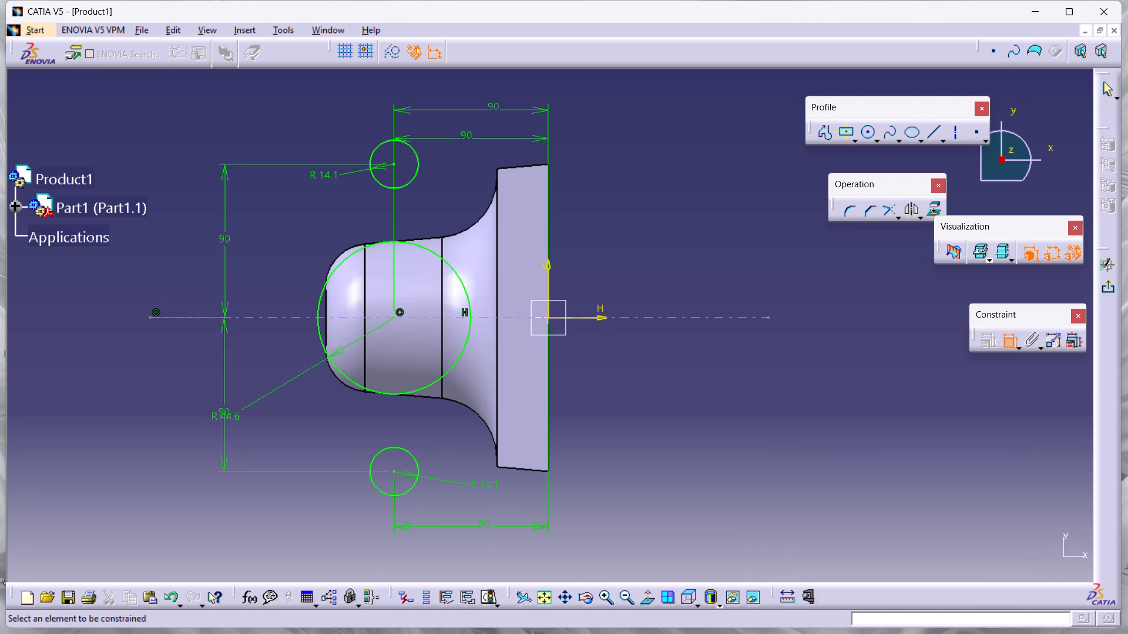
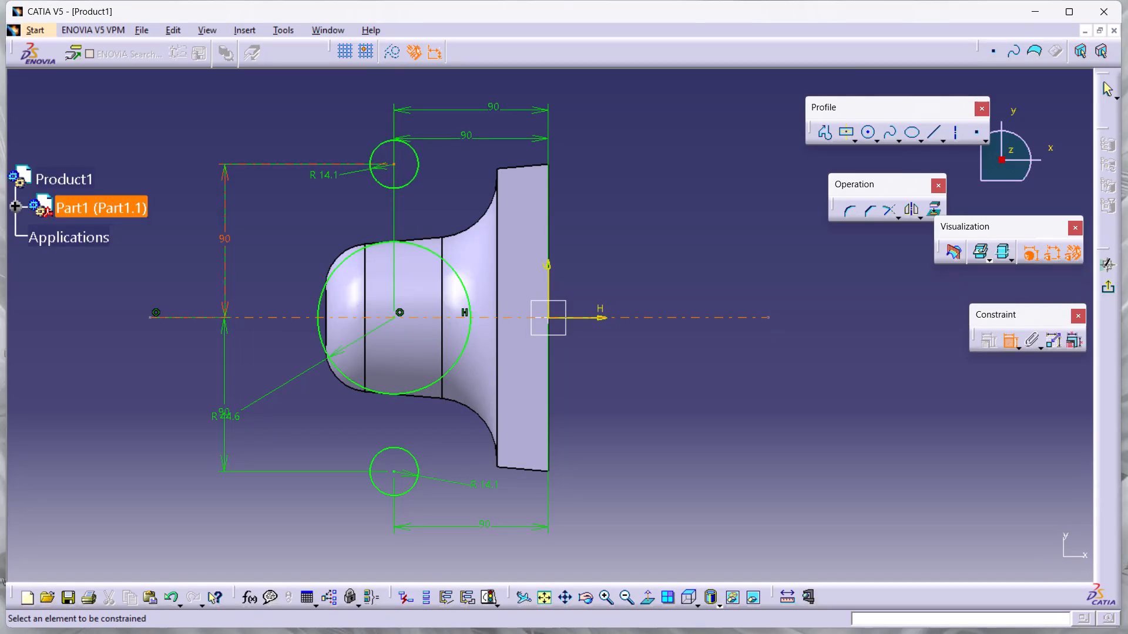
# Set the vertical distance from the upper circle's centre to the horizontal axis to 46 mm.
pyautogui.doubleClick(227, 235)
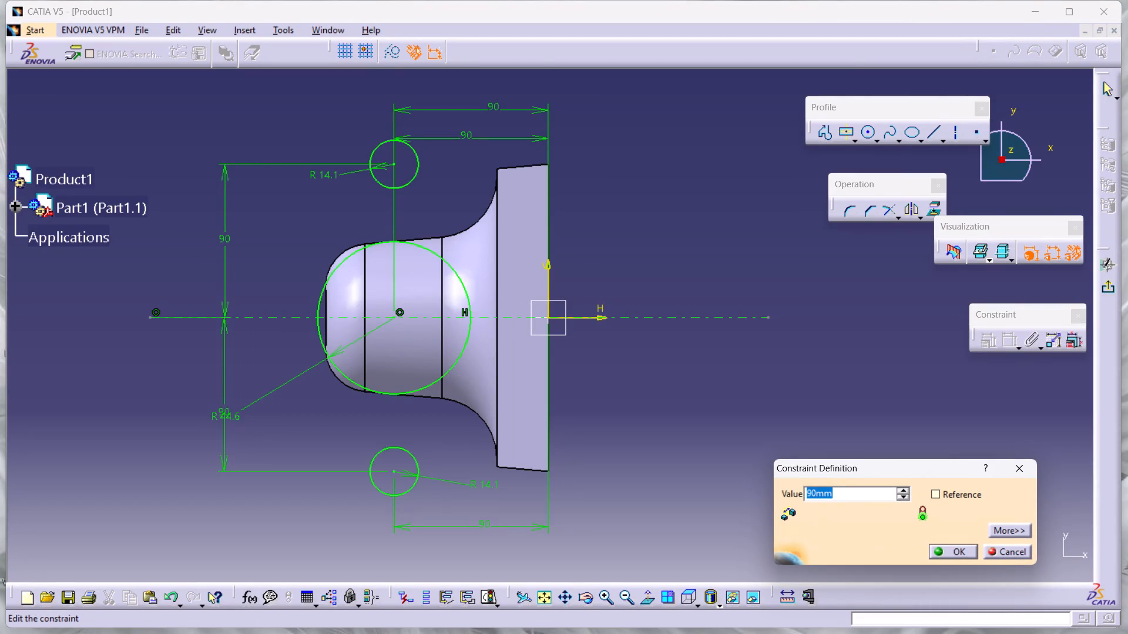
pyautogui.write('46')
pyautogui.press('BackSpace')
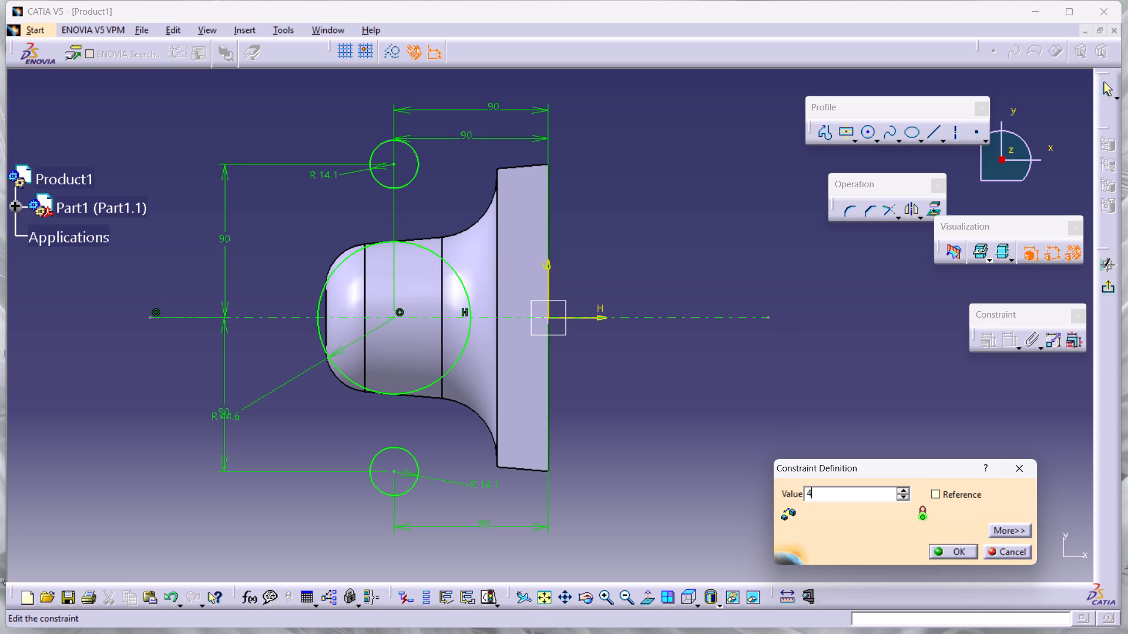
pyautogui.press('6')
pyautogui.press('Return')
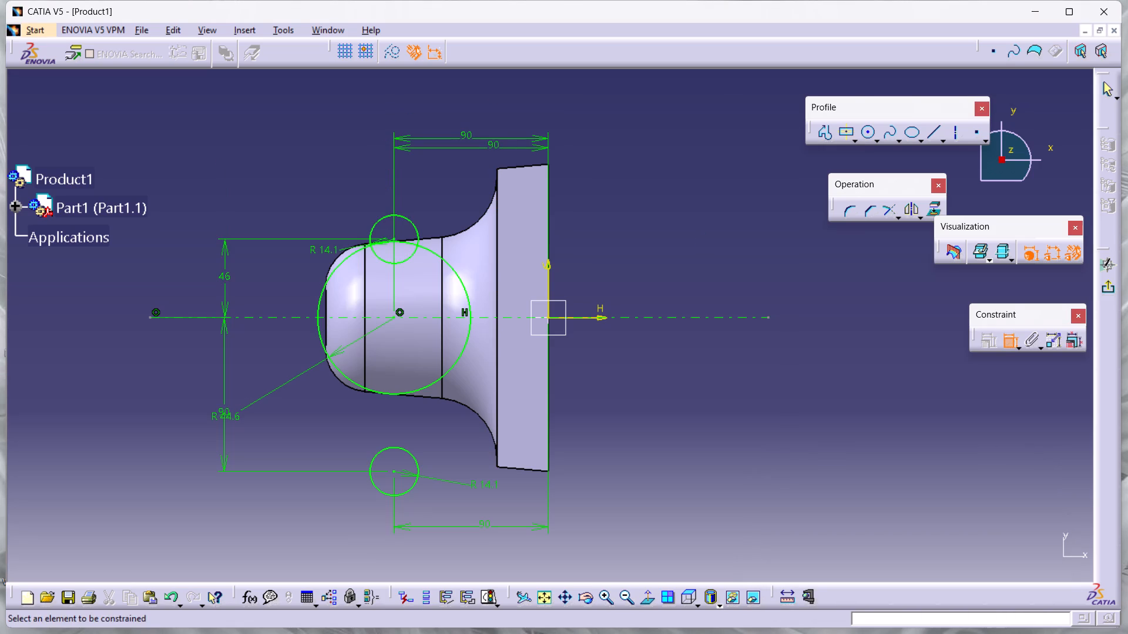
# Set the vertical distance from the lower circle's centre to the horizontal axis to 46 mm.
pyautogui.doubleClick(223, 406)
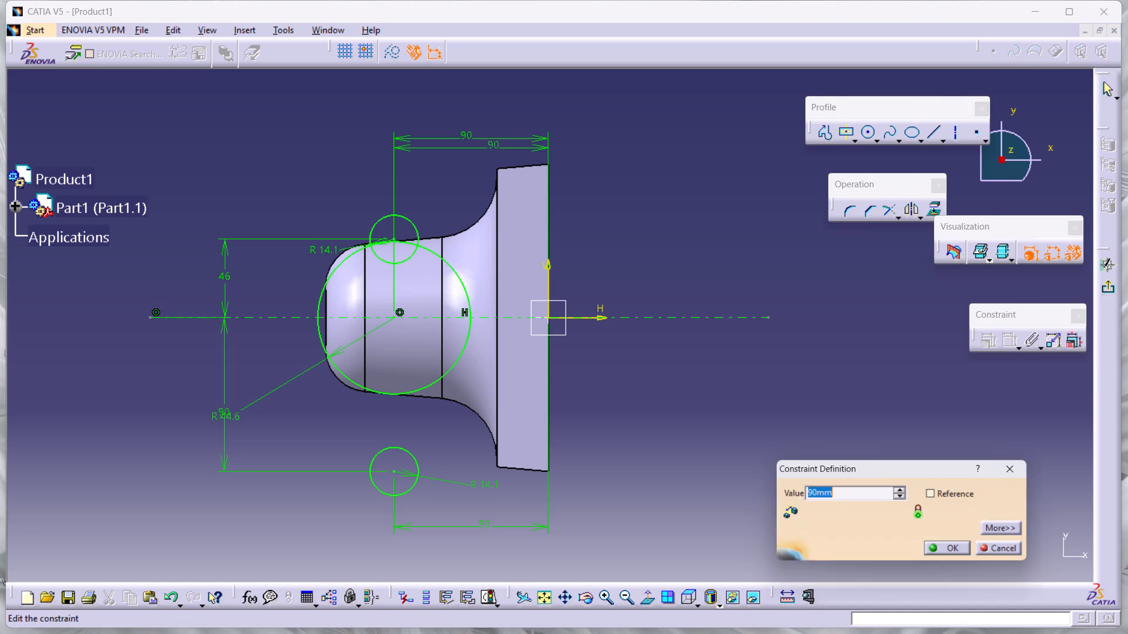
pyautogui.press('4')
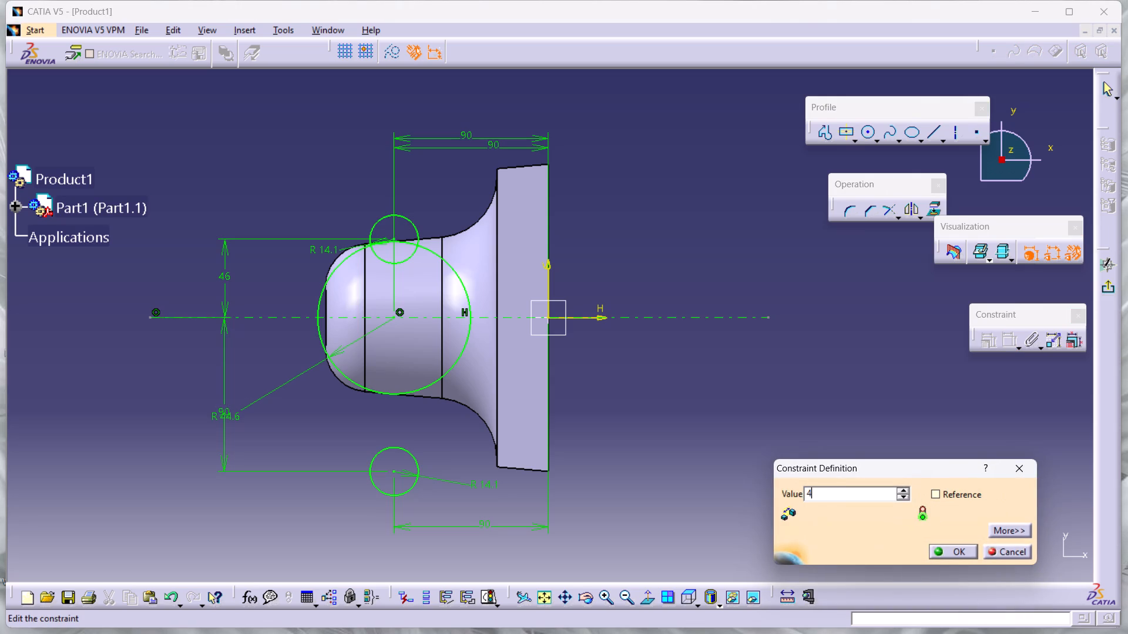
pyautogui.press('6')
pyautogui.press('3')
pyautogui.press('BackSpace')
pyautogui.press('Return')
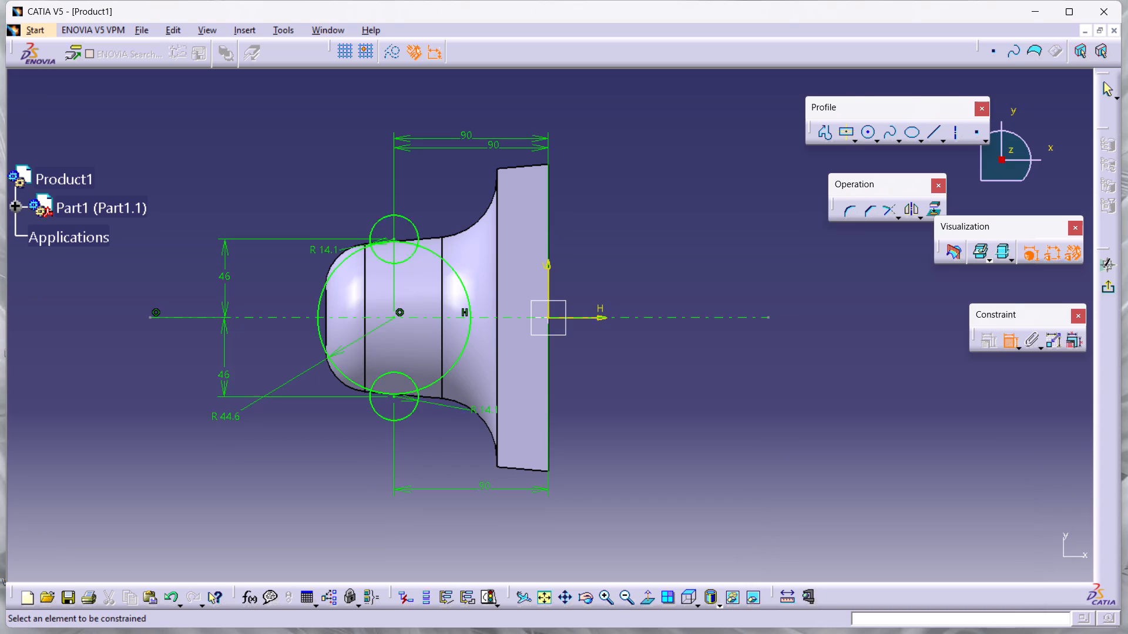
pyautogui.click(719, 343)
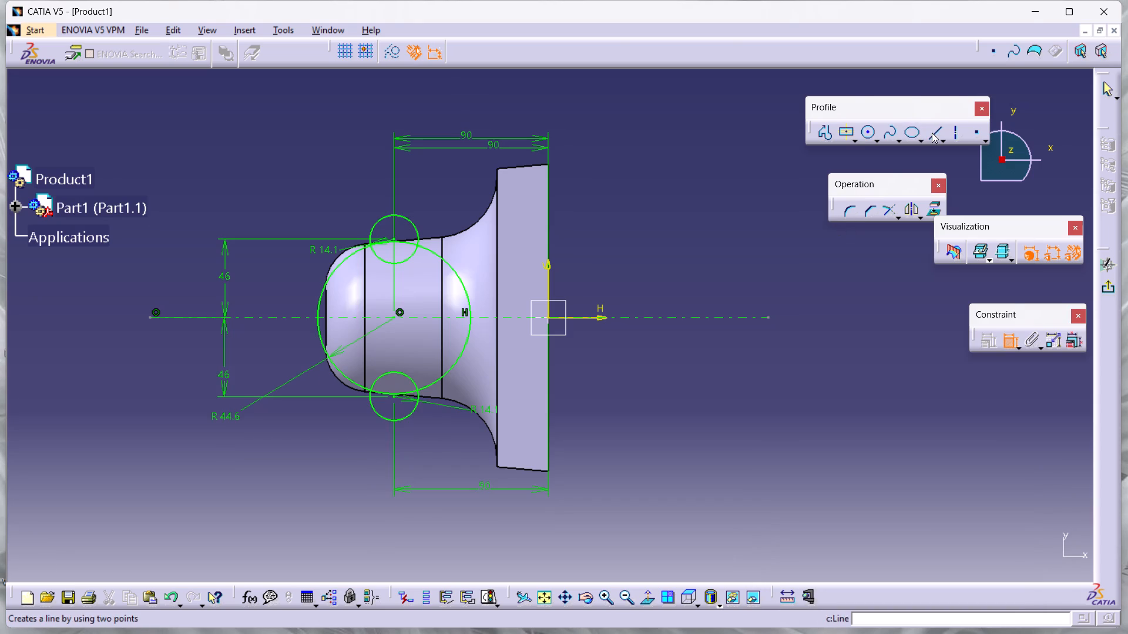
# Draw two converging lines, each about 51 mm long, from the sides of the middle circle to the lower circle.
pyautogui.tripleClick(932, 133)
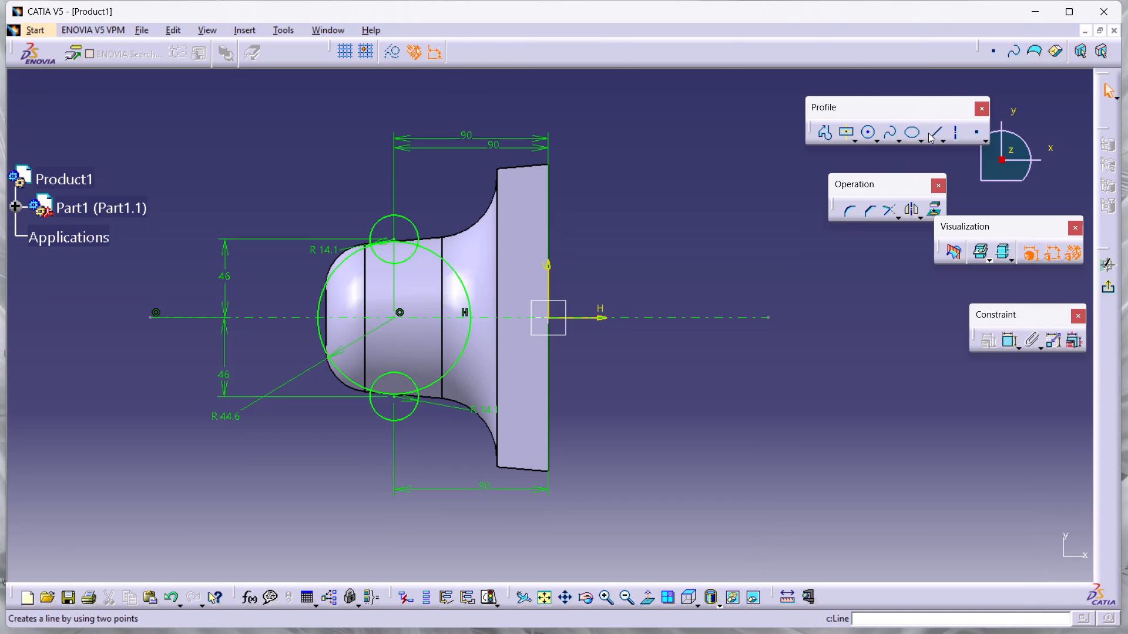
pyautogui.doubleClick(937, 130)
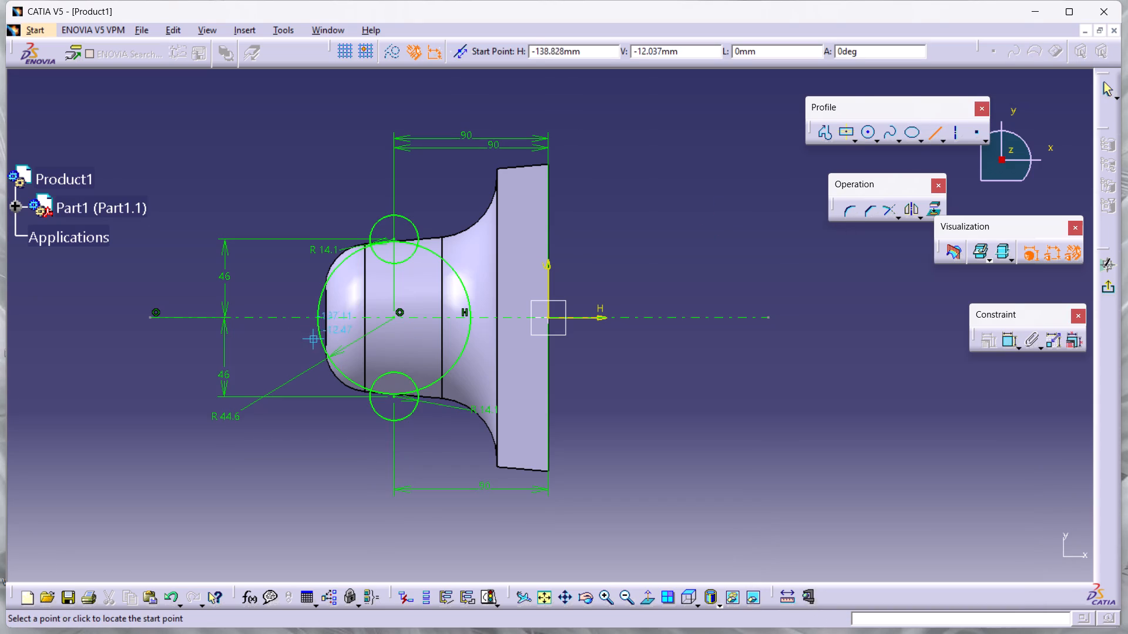
pyautogui.doubleClick(319, 341)
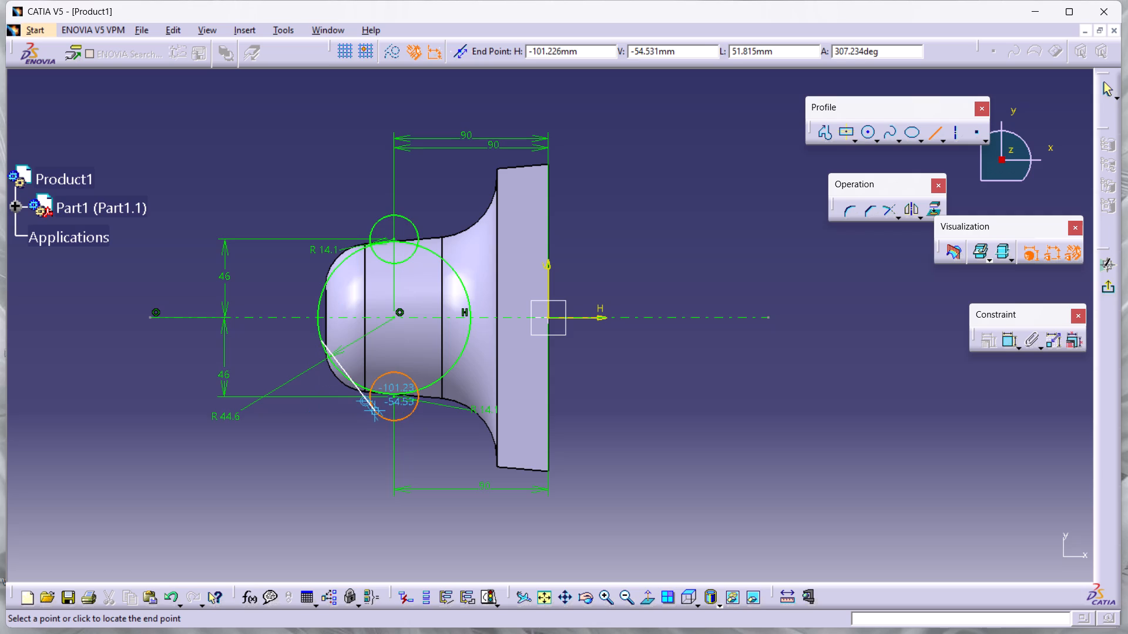
pyautogui.click(377, 412)
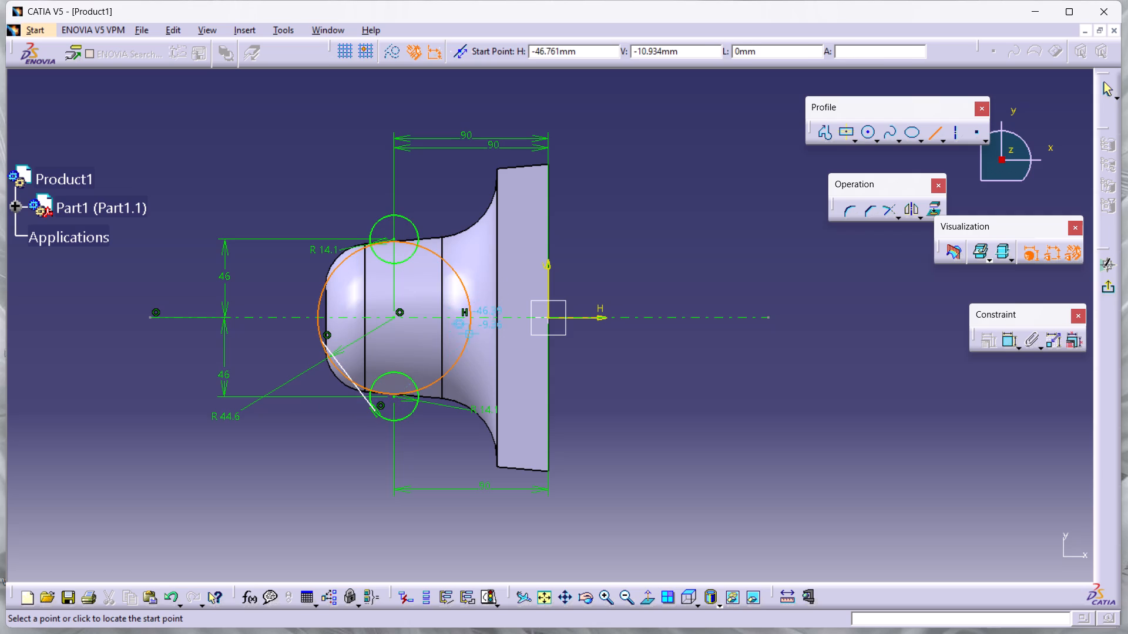
pyautogui.click(470, 338)
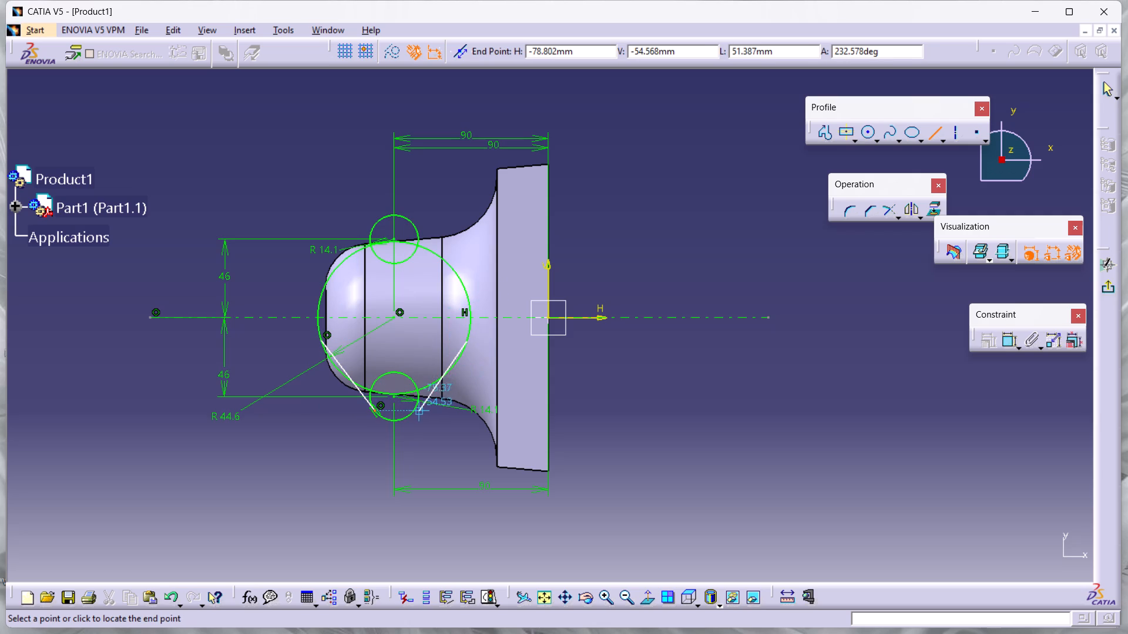
pyautogui.click(415, 412)
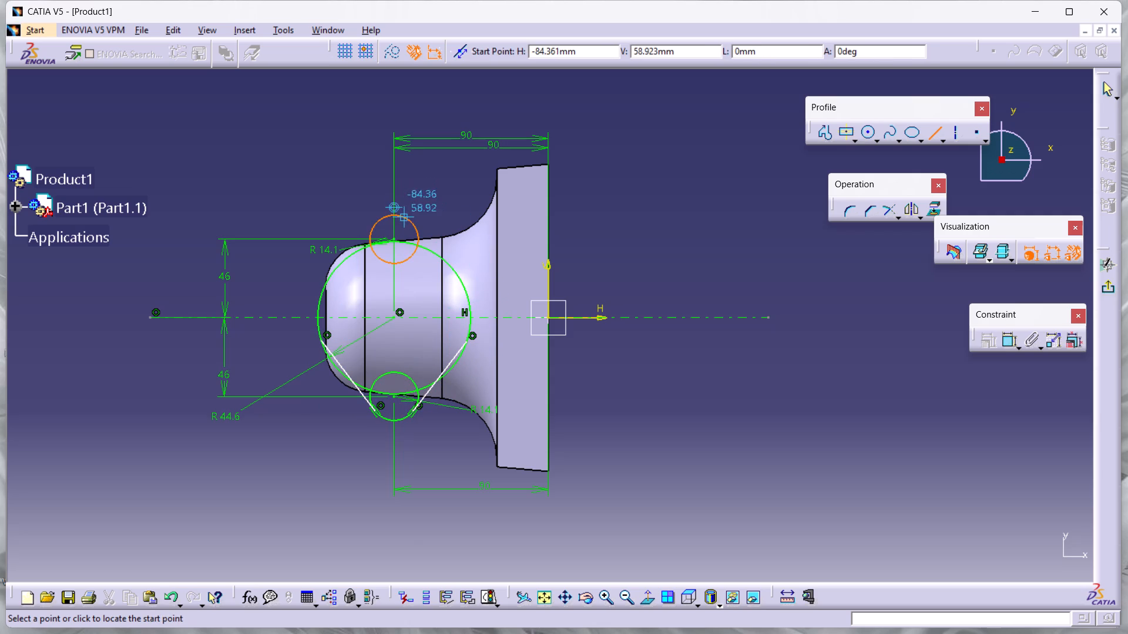
# Draw two lines connecting the upper circle to the middle circle, one on each side.
pyautogui.click(411, 221)
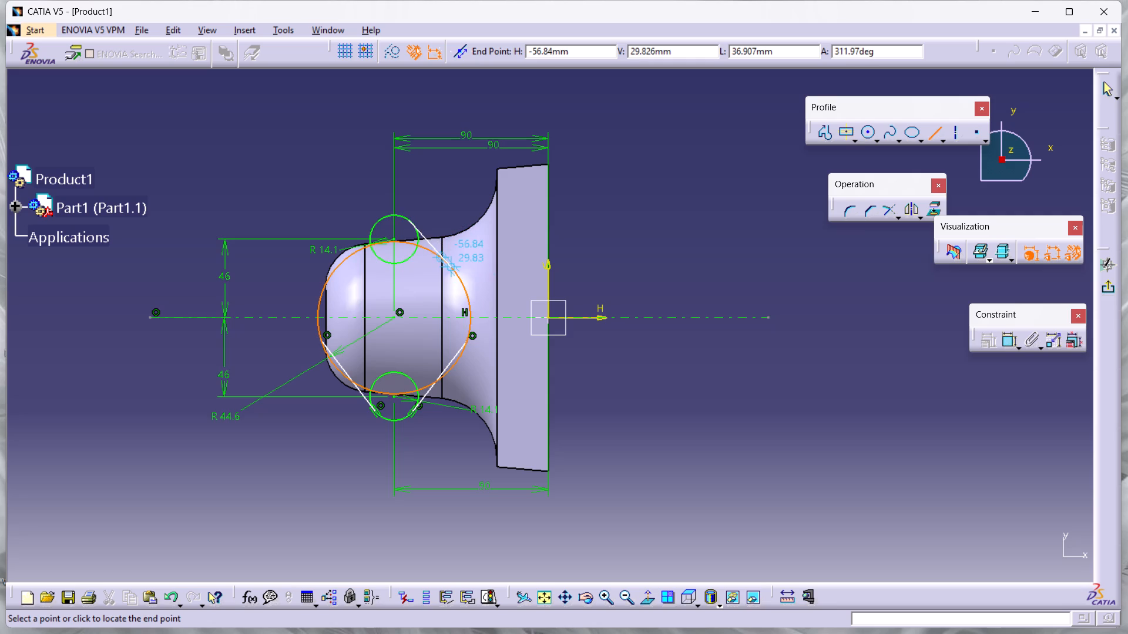
pyautogui.doubleClick(452, 268)
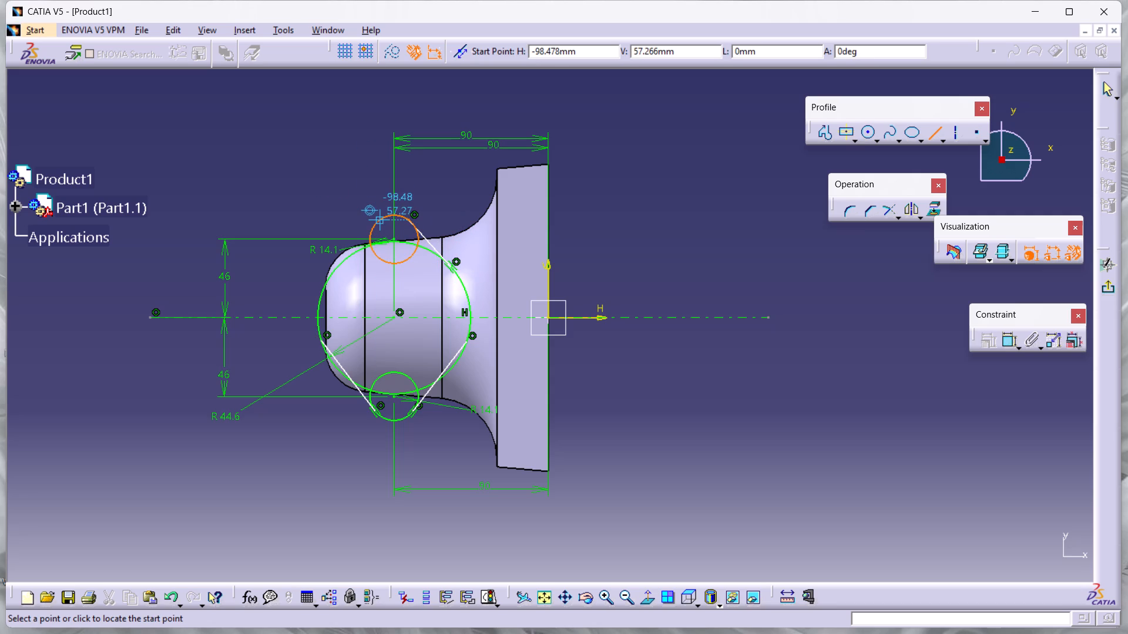
pyautogui.click(374, 220)
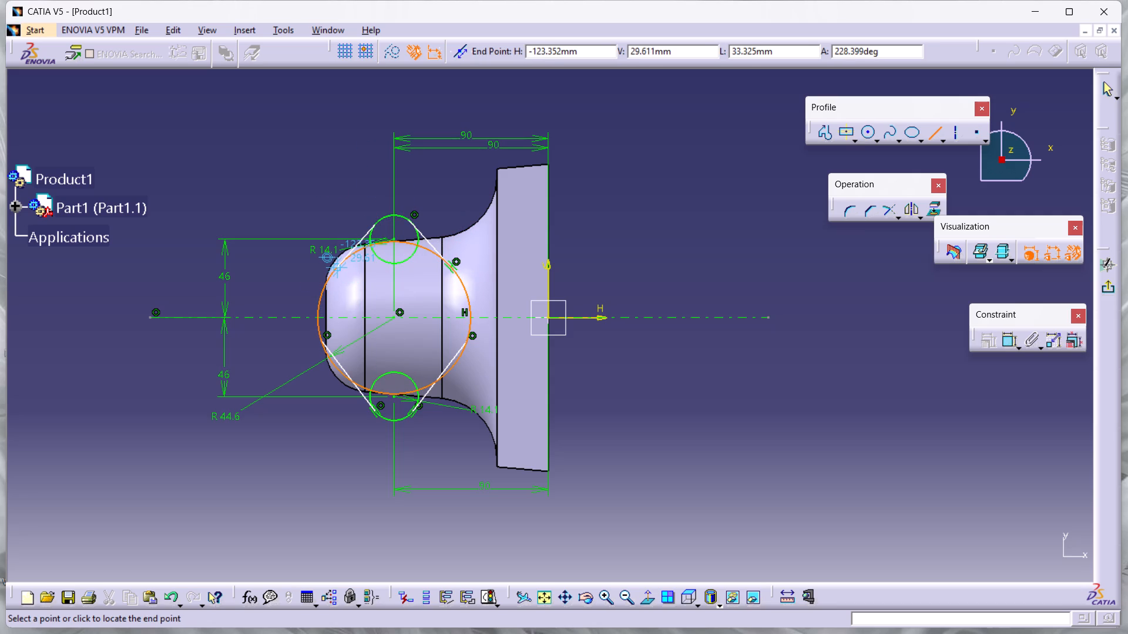
pyautogui.click(333, 269)
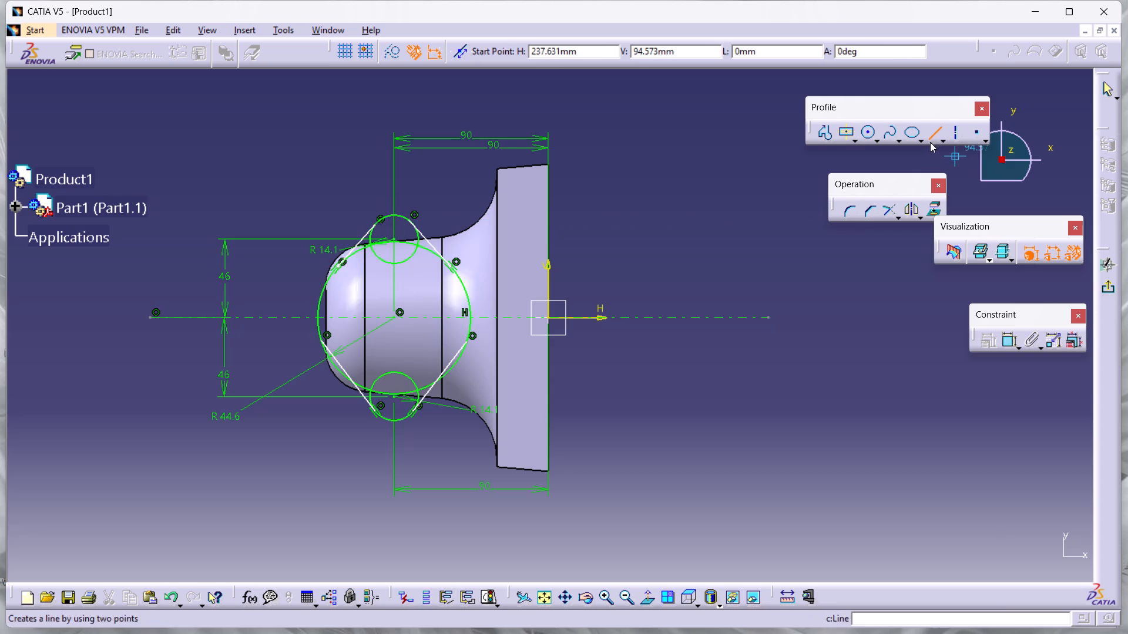
pyautogui.click(932, 137)
# Apply a tangency constraint between the upper-right connecting line and the upper circle.
pyautogui.keyDown('ctrl'); pyautogui.moveTo(629, 349); pyautogui.dragTo(632, 343, button='middle'); pyautogui.keyUp('ctrl')
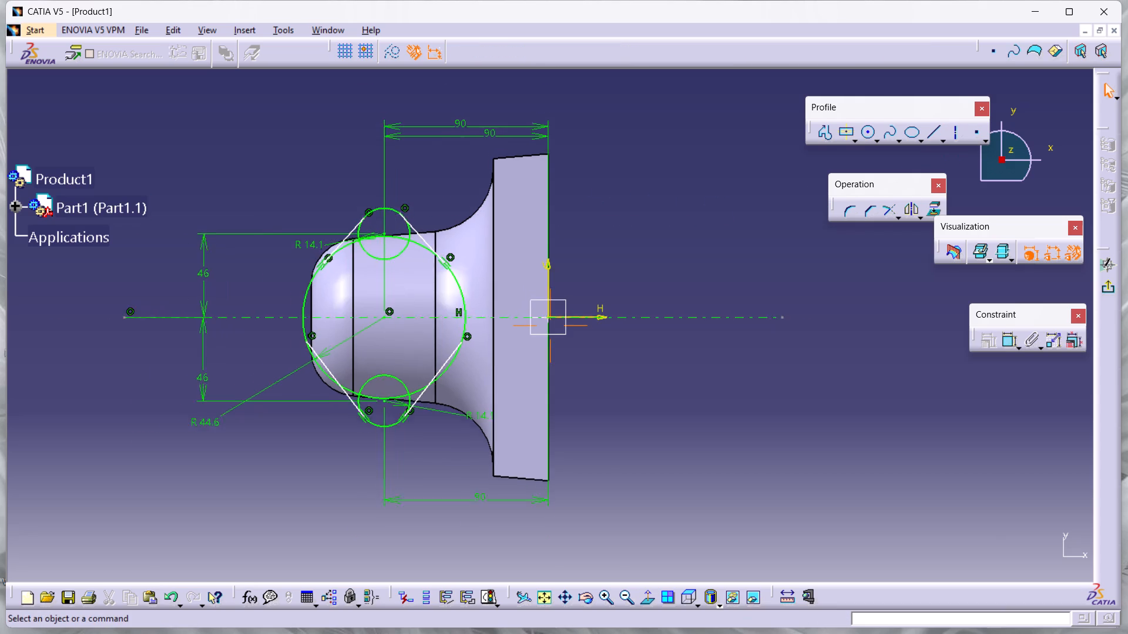
pyautogui.keyDown('ctrl'); pyautogui.moveTo(632, 343); pyautogui.dragTo(604, 276, button='middle'); pyautogui.keyUp('ctrl')
pyautogui.moveTo(428, 322); pyautogui.dragTo(650, 366, button='middle')
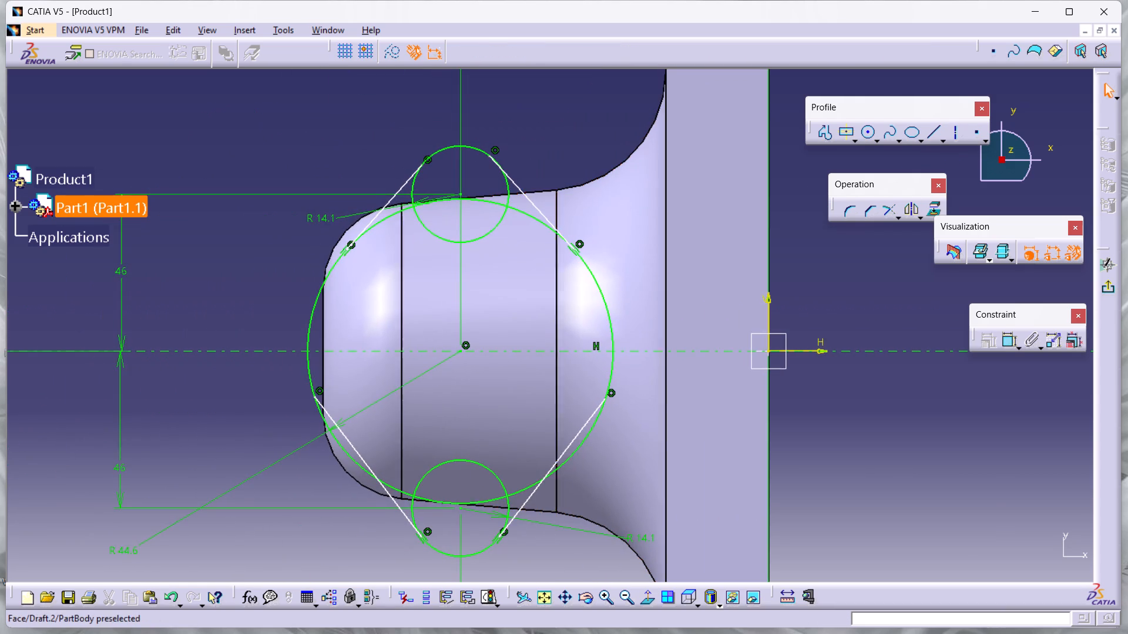
pyautogui.keyDown('ctrl'); pyautogui.moveTo(557, 339); pyautogui.dragTo(519, 247, button='middle'); pyautogui.keyUp('ctrl')
pyautogui.moveTo(518, 247); pyautogui.dragTo(583, 533, button='middle')
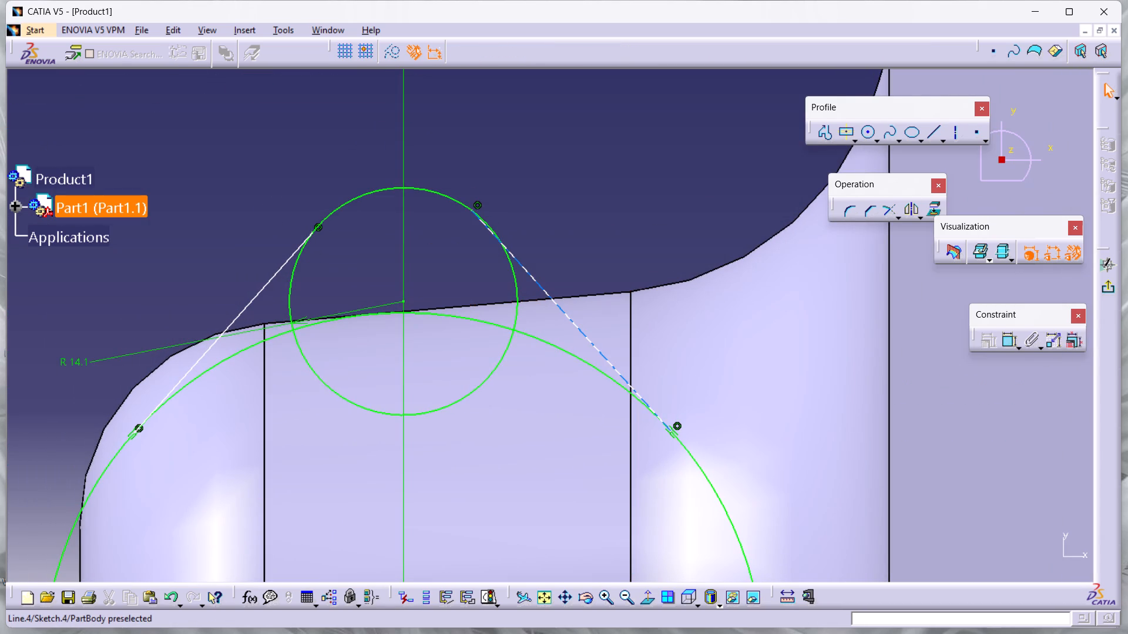
pyautogui.click(522, 264)
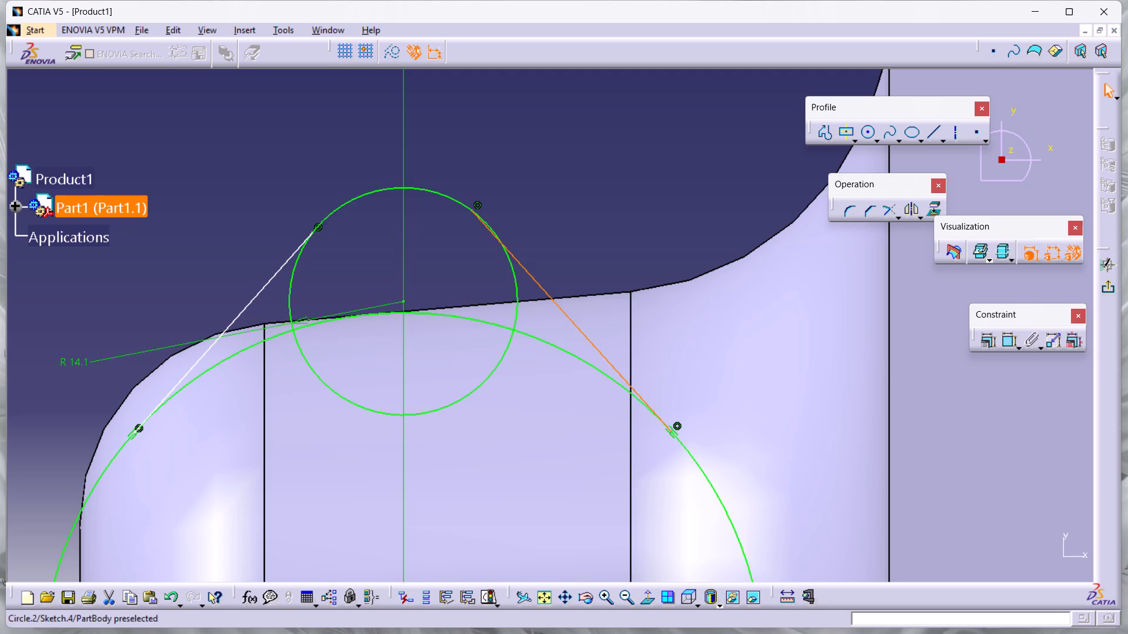
pyautogui.keyDown('ctrl'); pyautogui.click(515, 271); pyautogui.keyUp('ctrl')
pyautogui.click(983, 347)
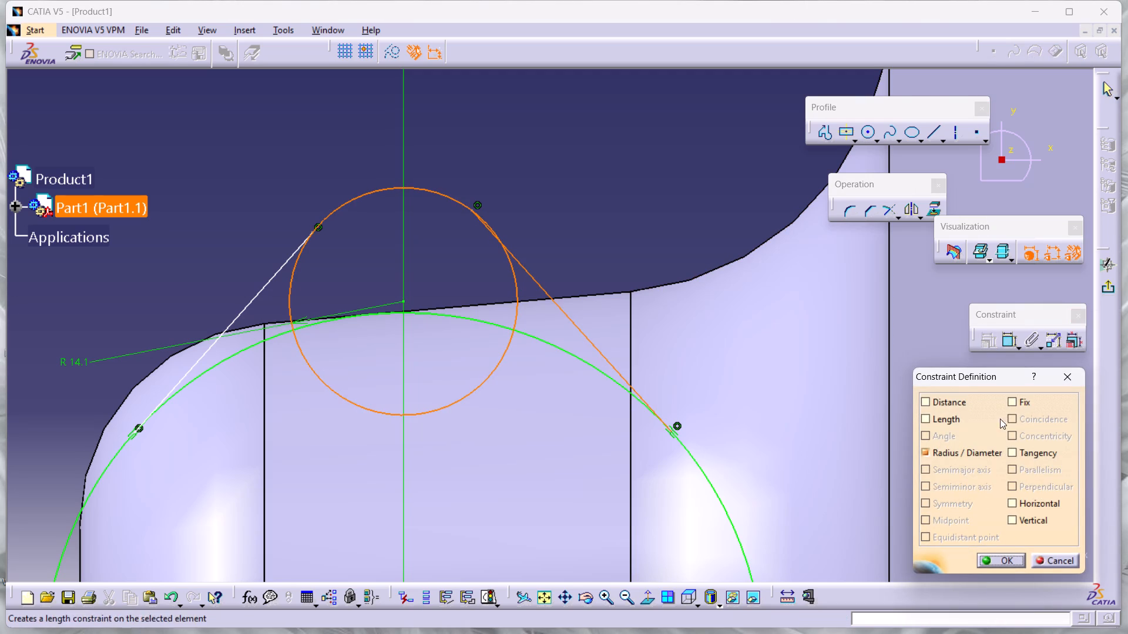
pyautogui.click(1012, 453)
pyautogui.click(1002, 559)
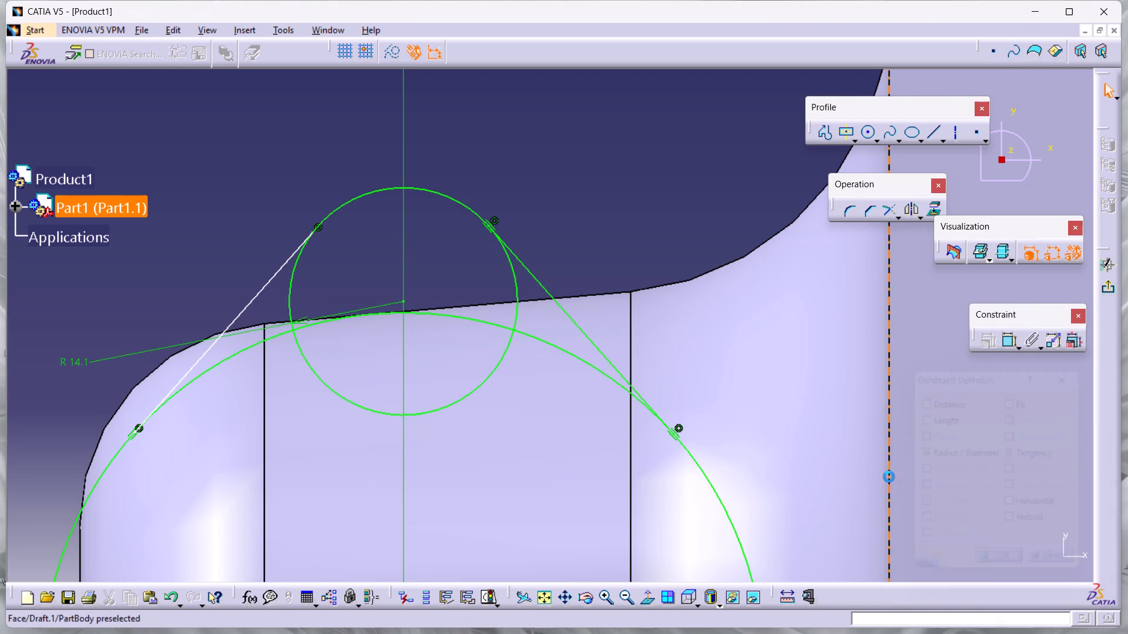
# Apply a tangency constraint between the upper-left connecting line and the upper circle.
pyautogui.moveTo(324, 412); pyautogui.dragTo(476, 419, button='middle')
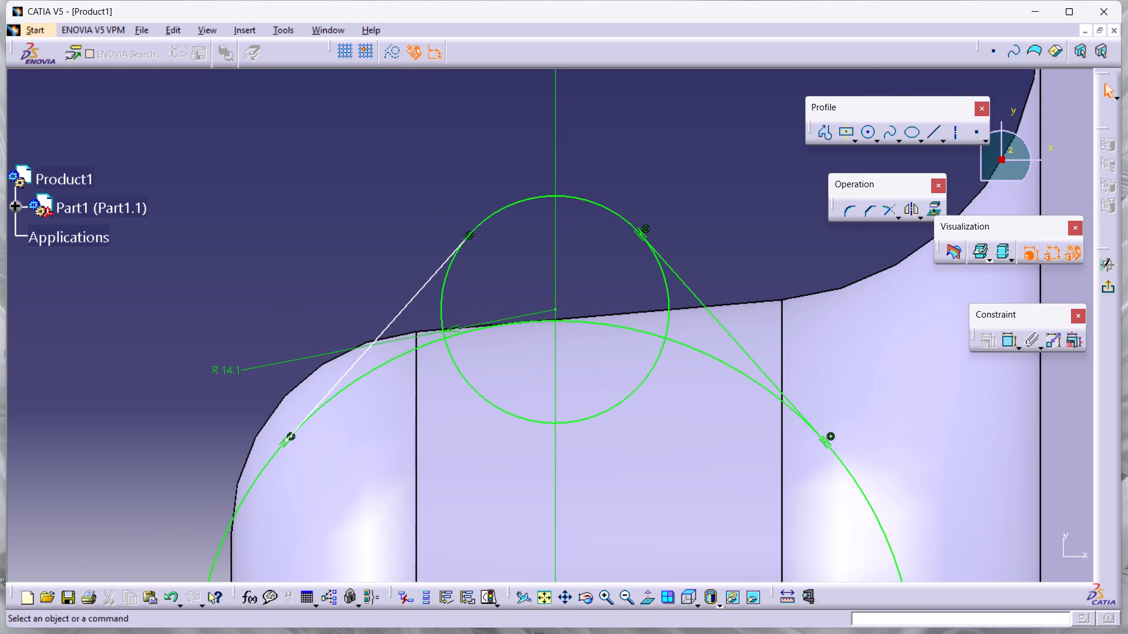
pyautogui.keyDown('ctrl'); pyautogui.click(419, 293); pyautogui.keyUp('ctrl')
pyautogui.keyDown('ctrl'); pyautogui.click(444, 287); pyautogui.keyUp('ctrl')
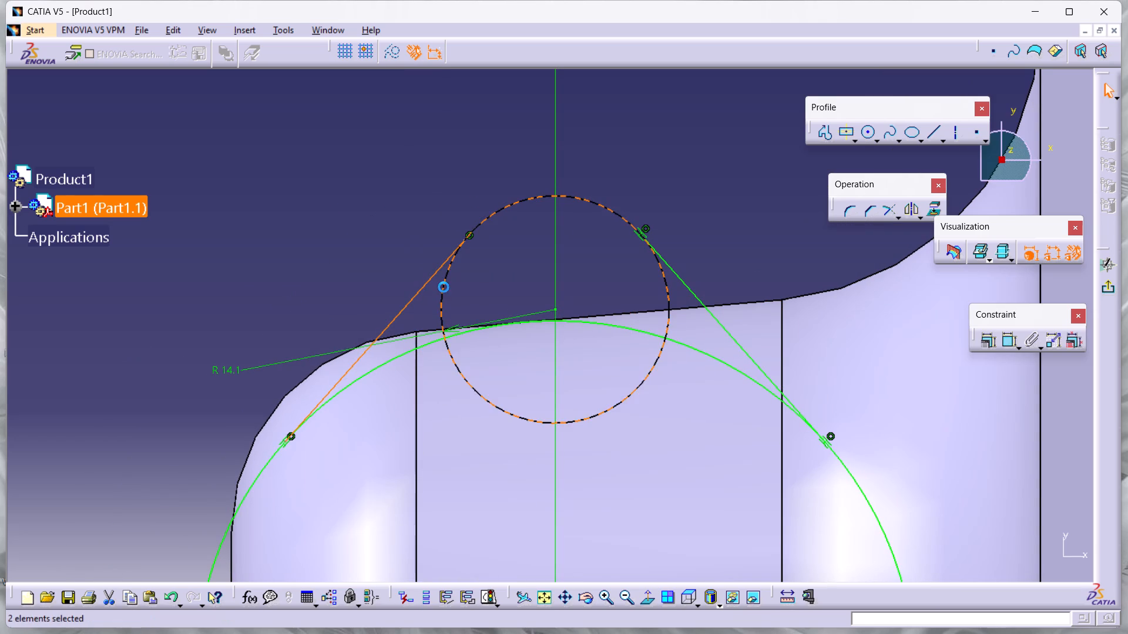
pyautogui.click(983, 340)
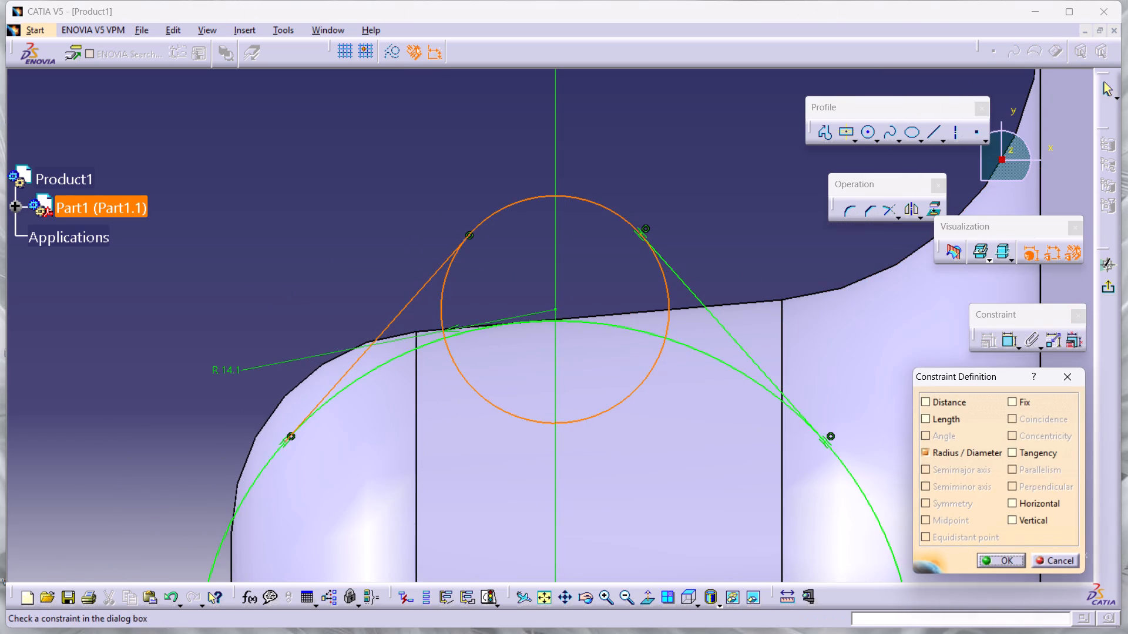
pyautogui.click(1035, 449)
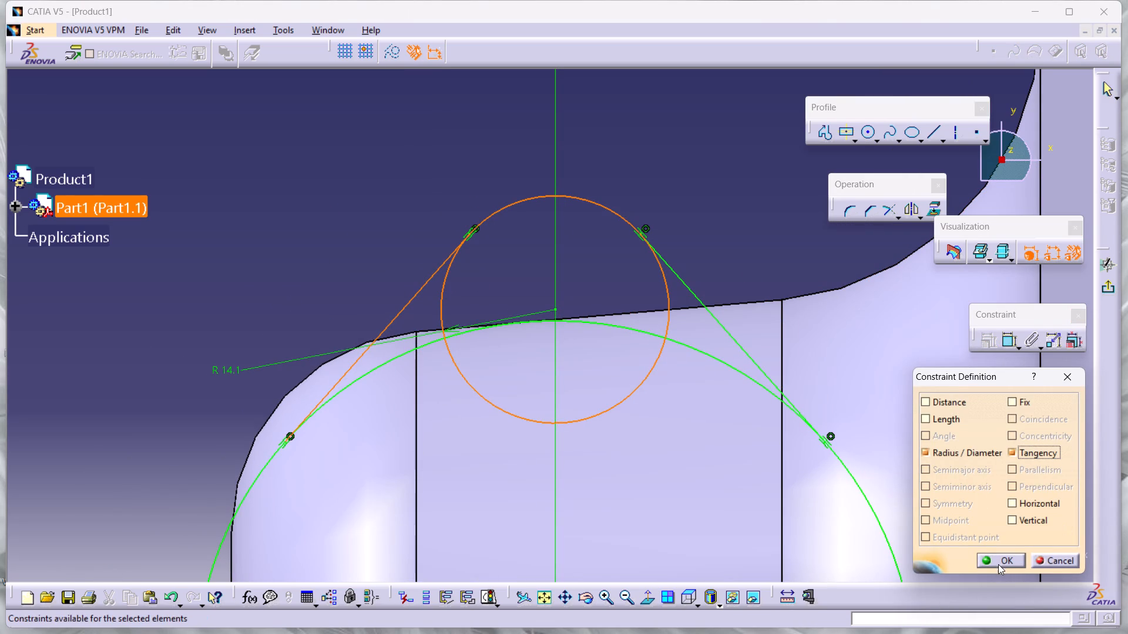
pyautogui.click(997, 563)
# Apply a tangency constraint between the lower-left connecting line and the middle circle.
pyautogui.moveTo(637, 364); pyautogui.dragTo(744, 213, button='middle')
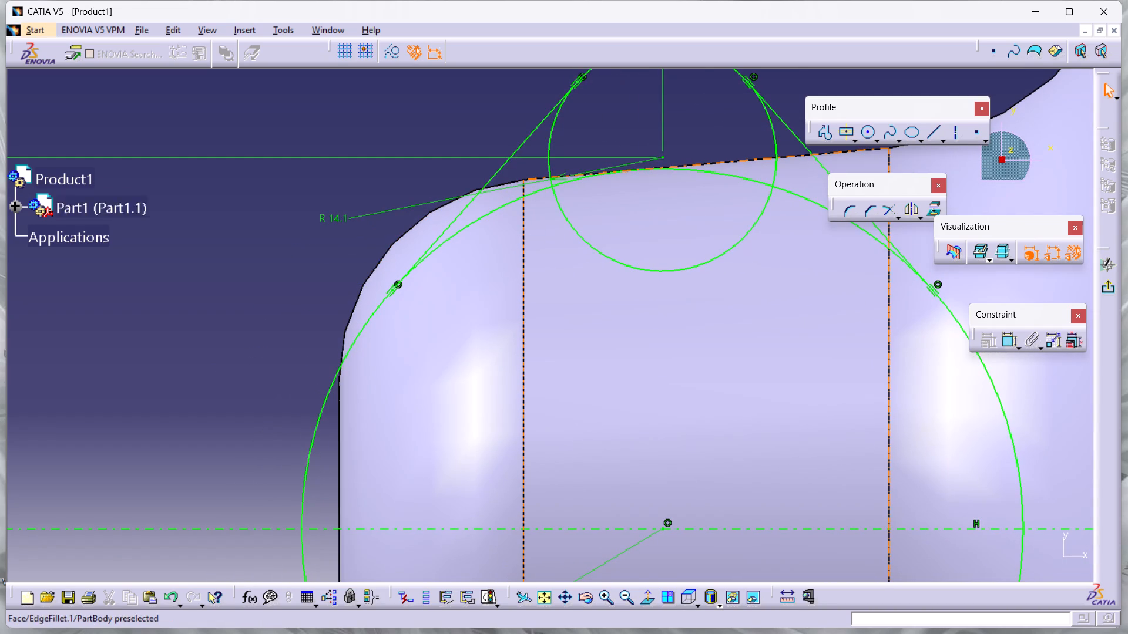
pyautogui.moveTo(529, 346); pyautogui.dragTo(633, 80, button='middle')
pyautogui.moveTo(639, 343); pyautogui.dragTo(591, 160, button='middle')
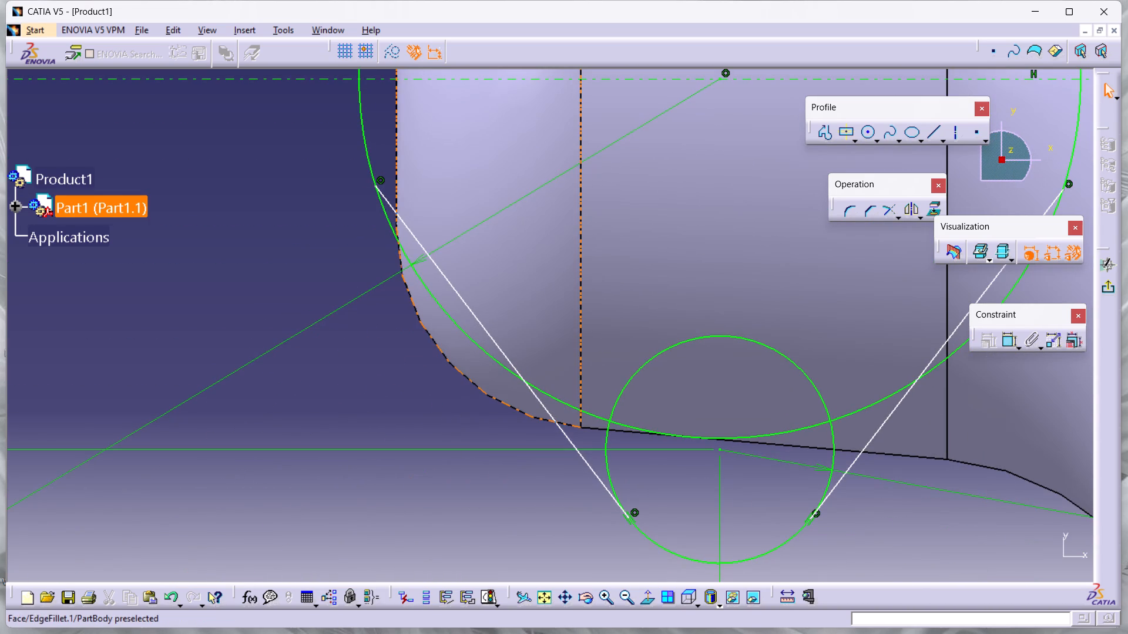
pyautogui.click(458, 296)
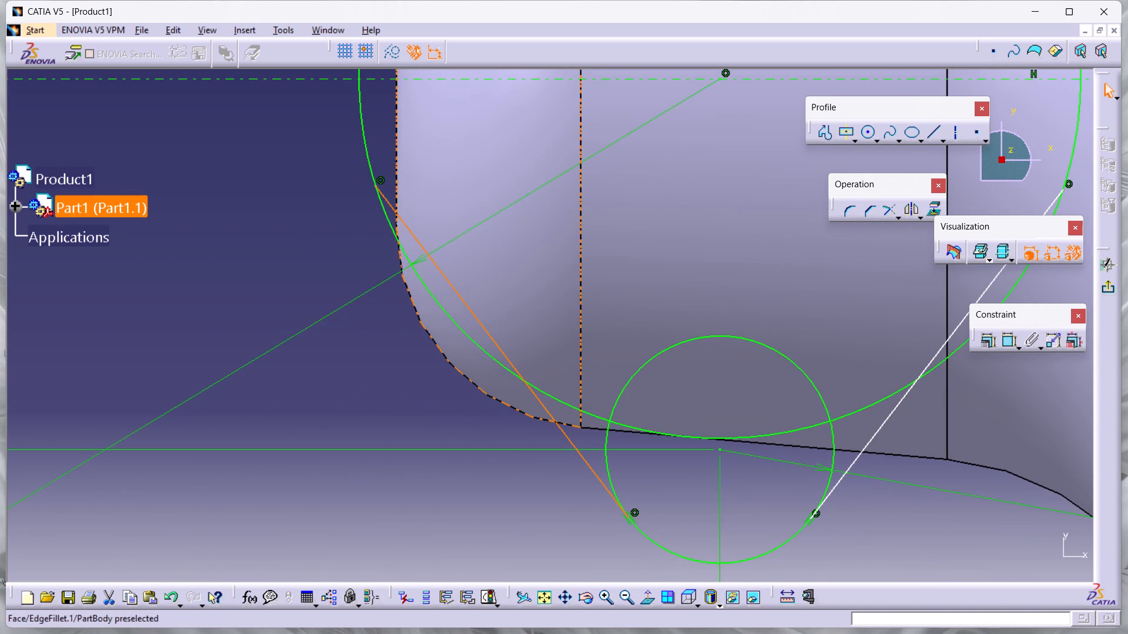
pyautogui.keyDown('ctrl'); pyautogui.click(437, 299); pyautogui.keyUp('ctrl')
pyautogui.click(982, 345)
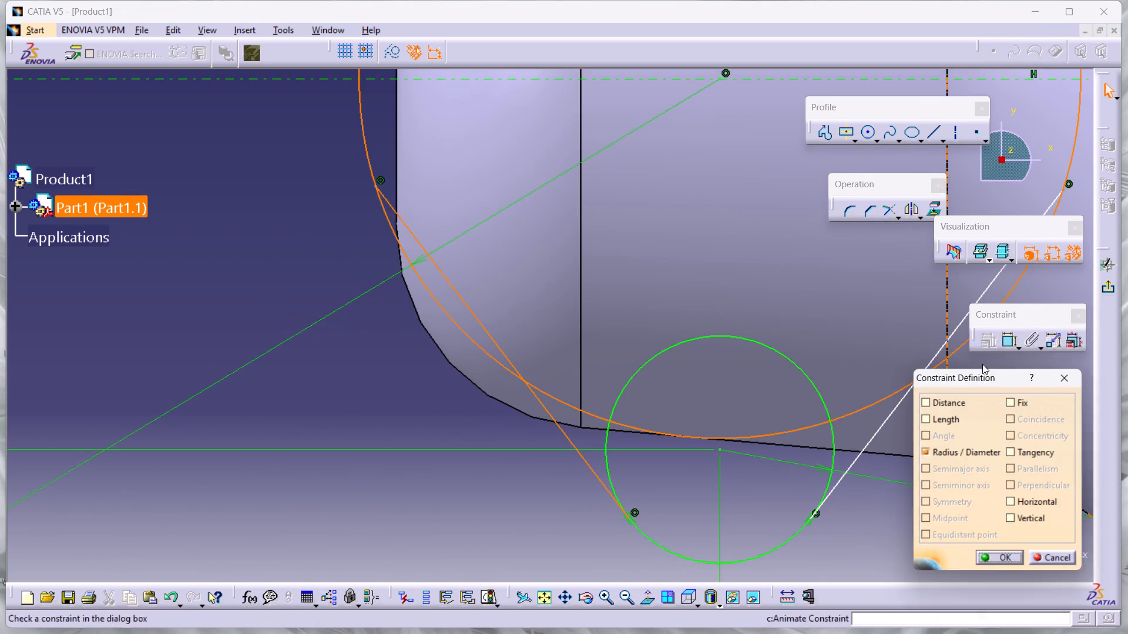
pyautogui.click(1018, 451)
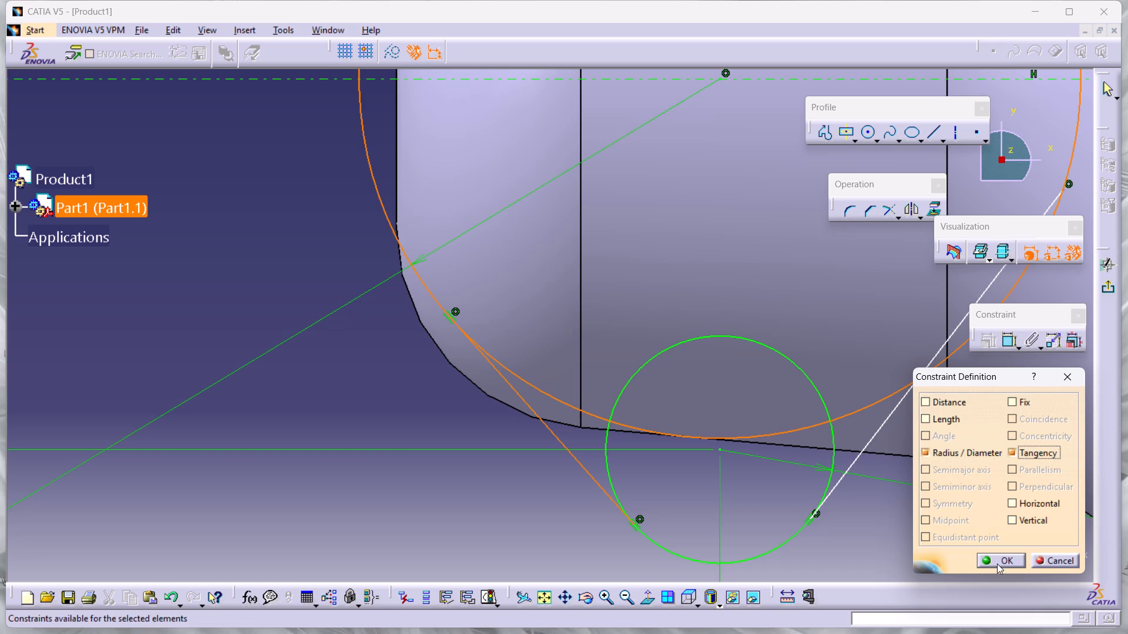
pyautogui.doubleClick(997, 564)
# Apply a tangency constraint between the lower-right connecting line and the middle circle.
pyautogui.moveTo(885, 553); pyautogui.dragTo(559, 436, button='middle')
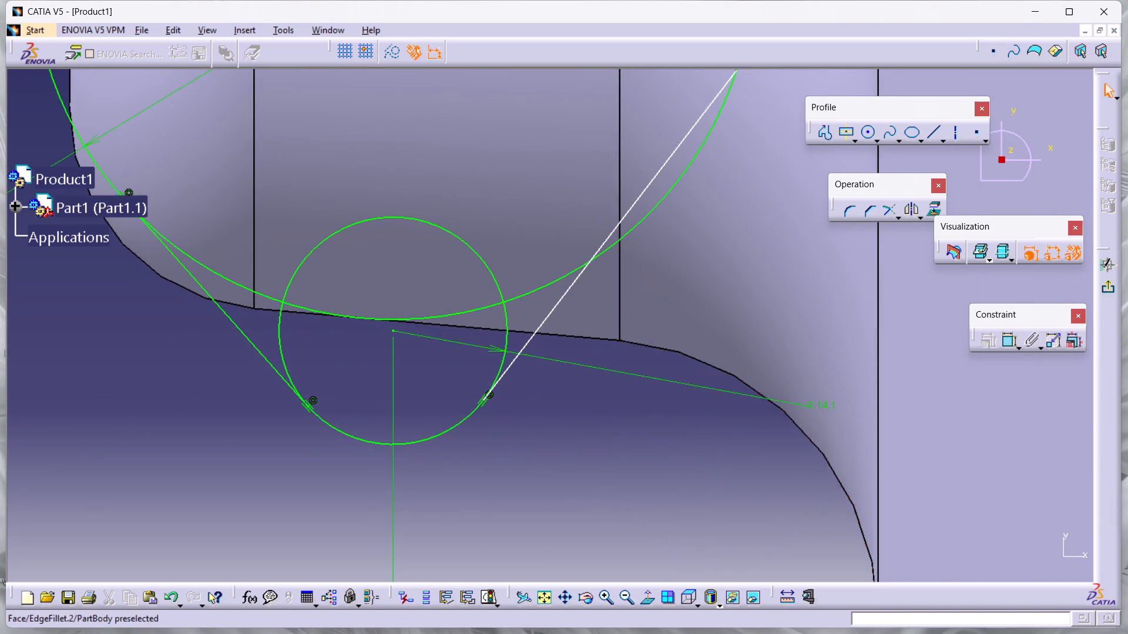
pyautogui.moveTo(626, 393); pyautogui.dragTo(596, 510, button='middle')
pyautogui.click(660, 244)
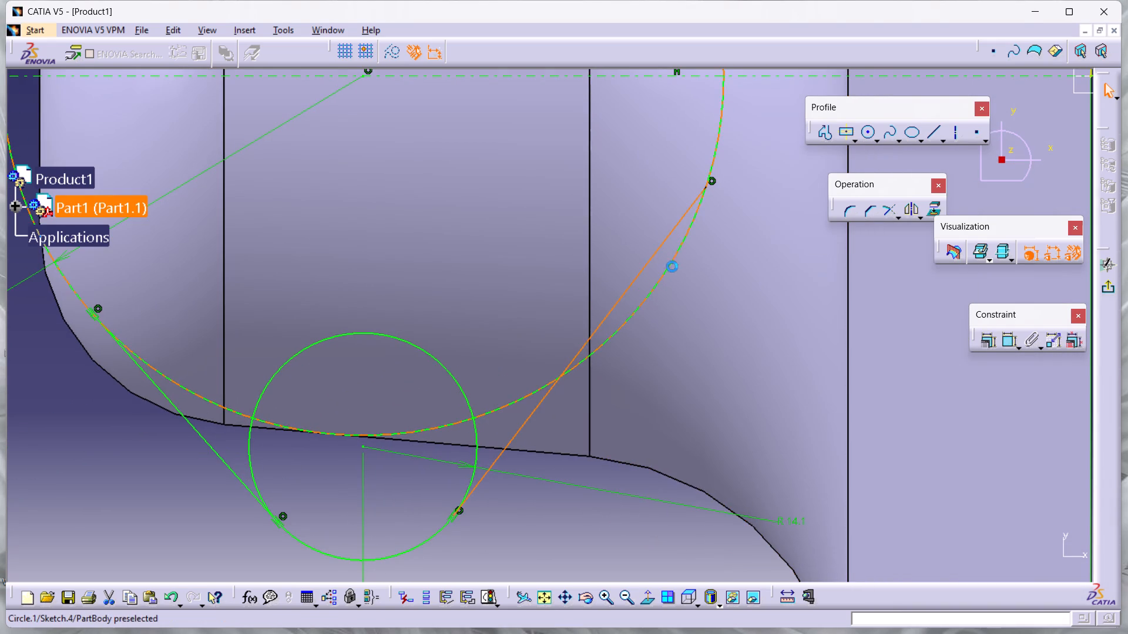
pyautogui.keyDown('ctrl'); pyautogui.click(669, 264); pyautogui.keyUp('ctrl')
pyautogui.click(994, 343)
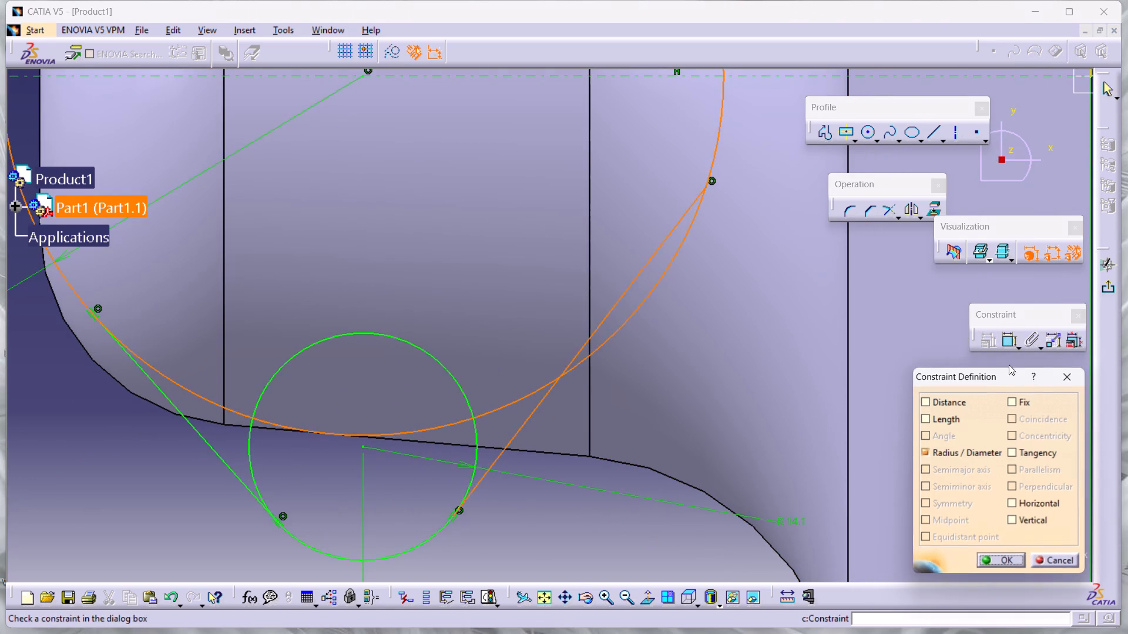
pyautogui.click(1025, 453)
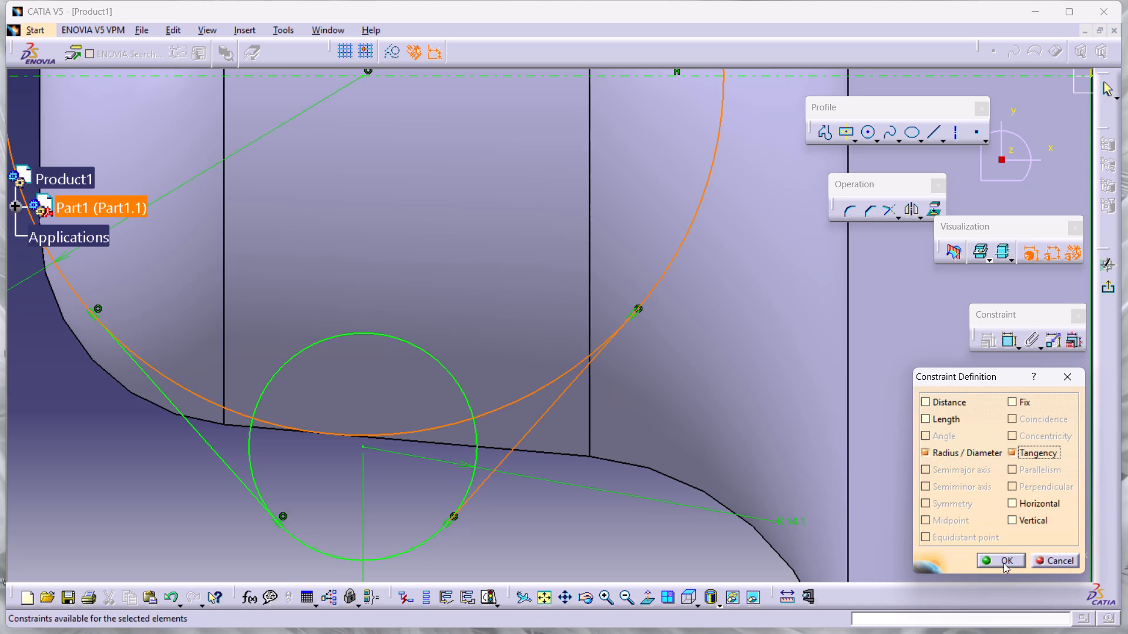
pyautogui.click(1002, 566)
pyautogui.click(777, 493)
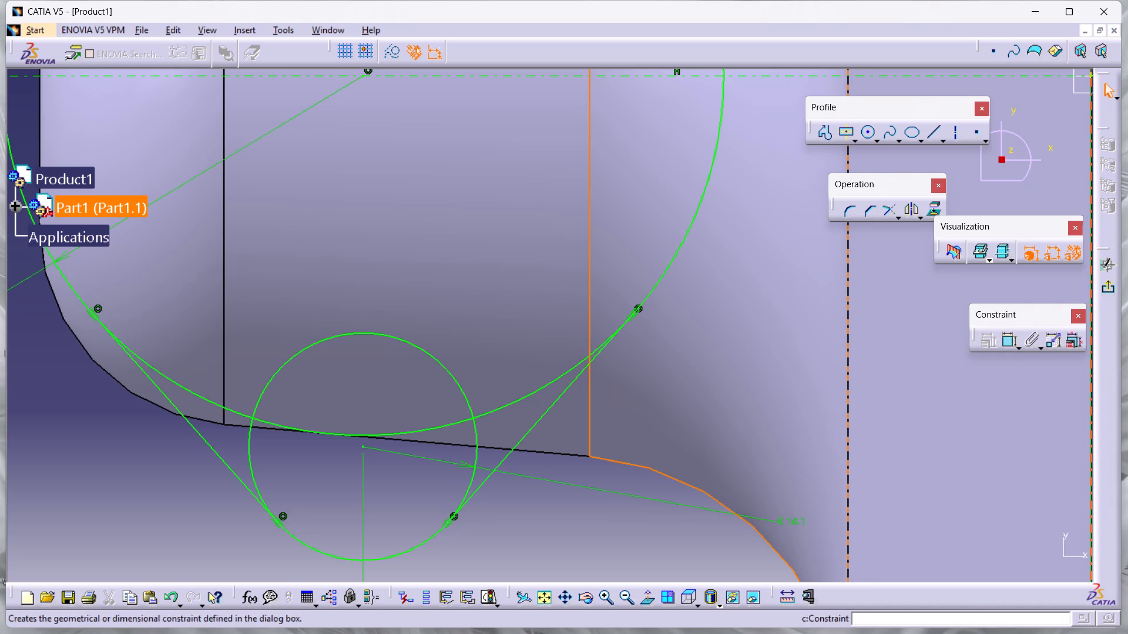
# Quick Trim the middle circle's lower arc and the lower circle's inner arc between the two lower tangent lines.
pyautogui.click(898, 215)
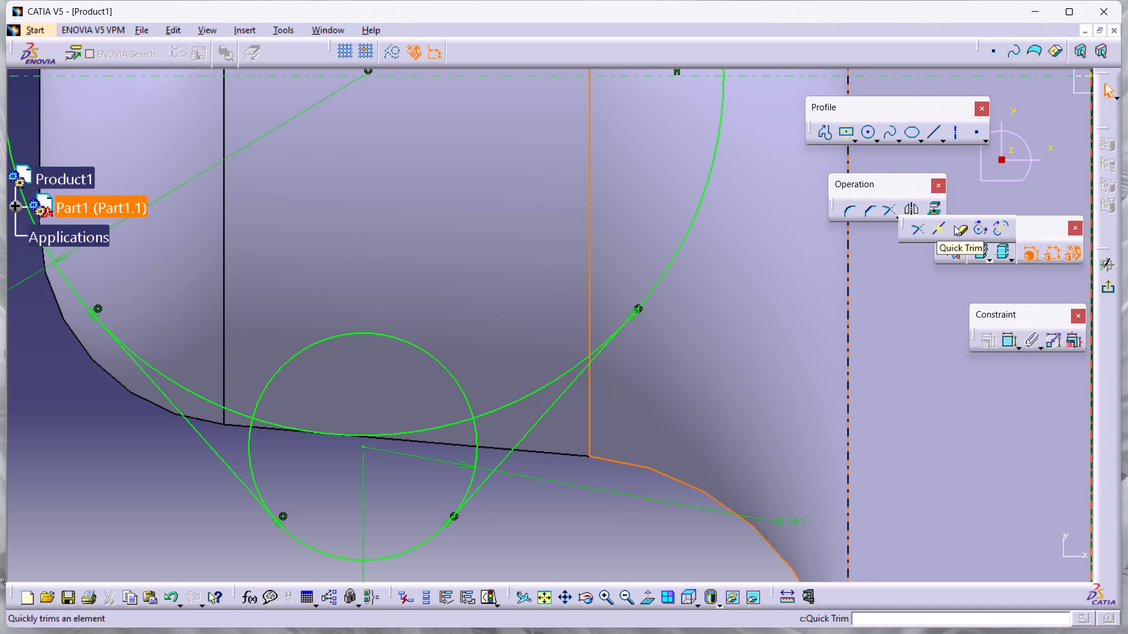
pyautogui.doubleClick(961, 225)
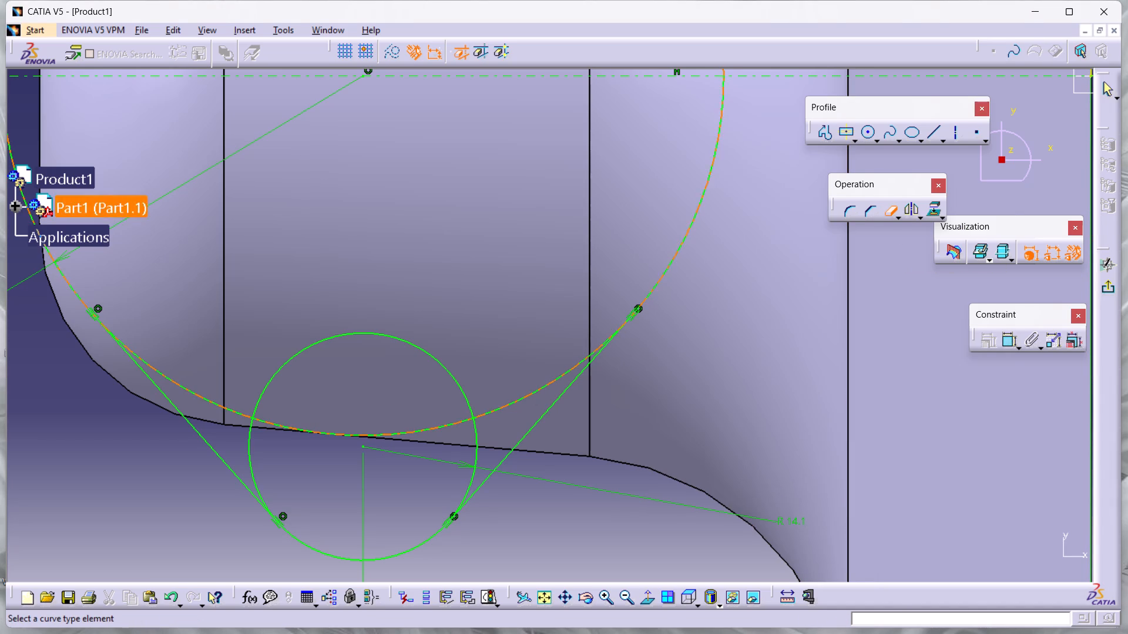
pyautogui.click(550, 383)
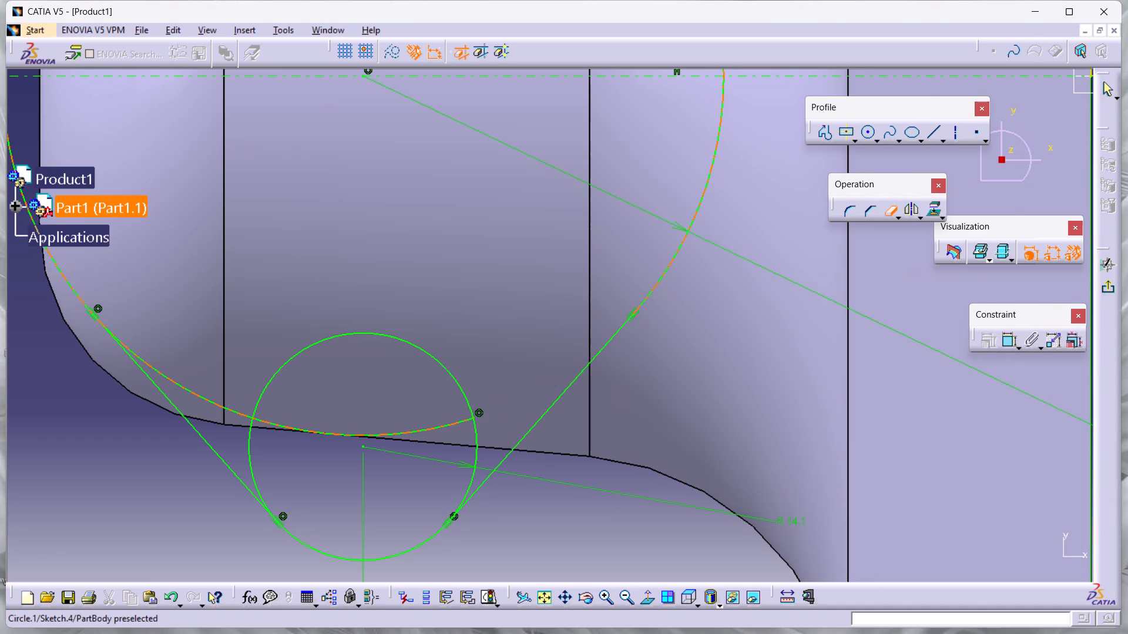
pyautogui.click(444, 424)
pyautogui.click(465, 390)
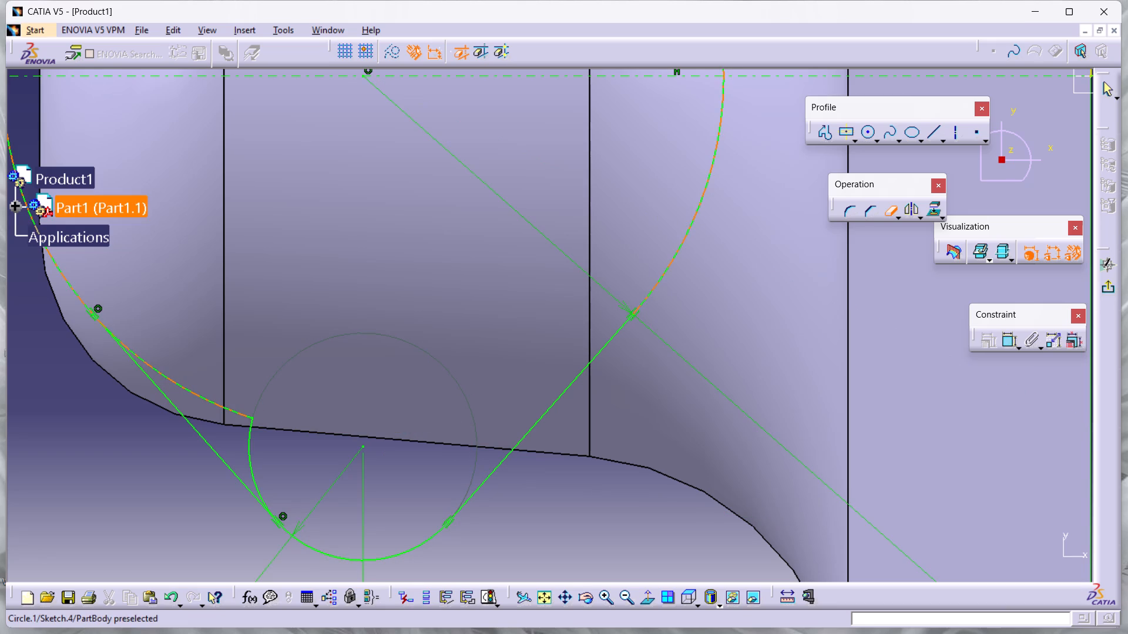
pyautogui.click(229, 405)
pyautogui.click(240, 414)
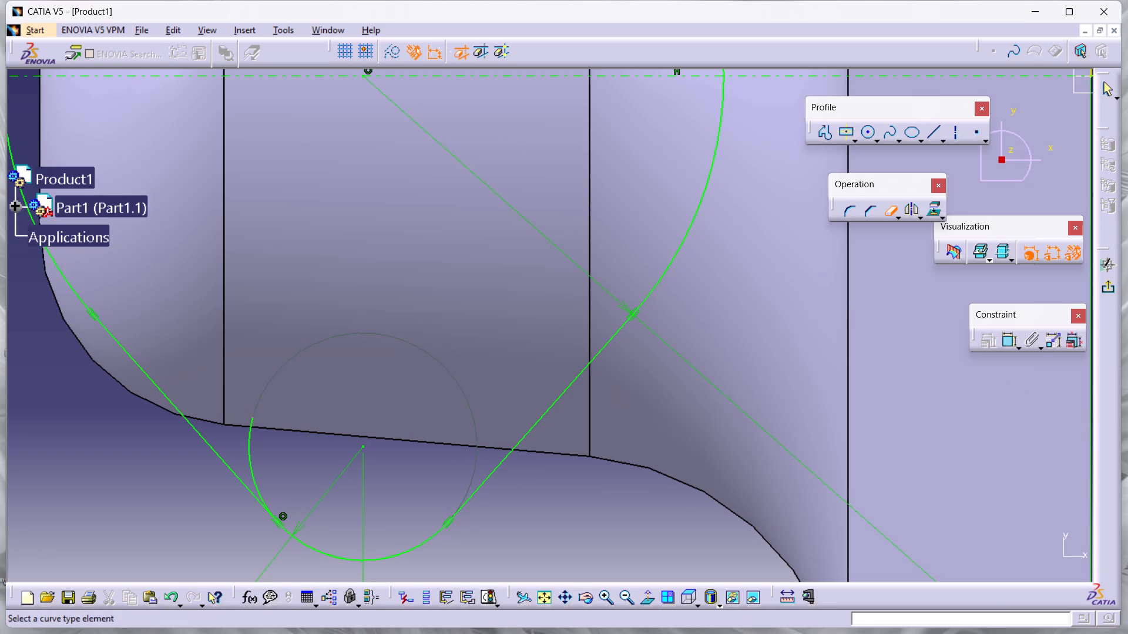
pyautogui.click(250, 439)
# Quick Trim the upper circle's inner arc and the middle circle's upper arc between the two upper tangent lines.
pyautogui.moveTo(500, 301); pyautogui.dragTo(528, 457, button='middle')
pyautogui.moveTo(491, 380); pyautogui.dragTo(551, 530, button='middle')
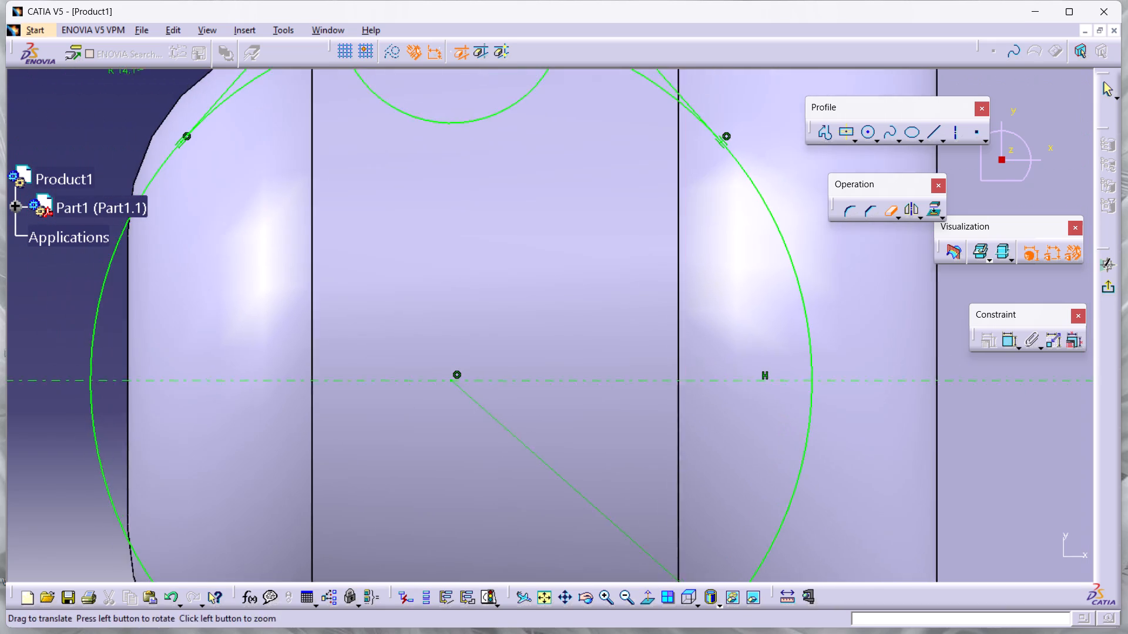
pyautogui.moveTo(551, 530); pyautogui.dragTo(551, 531, button='middle')
pyautogui.moveTo(483, 296); pyautogui.dragTo(526, 474, button='middle')
pyautogui.click(378, 181)
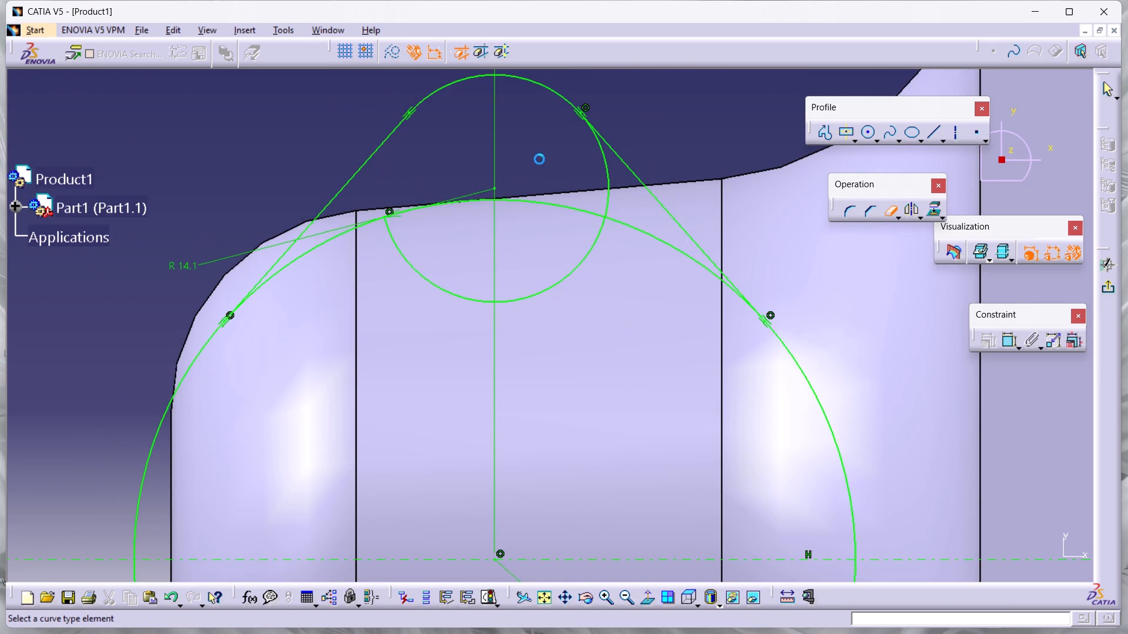
pyautogui.click(602, 181)
pyautogui.click(607, 180)
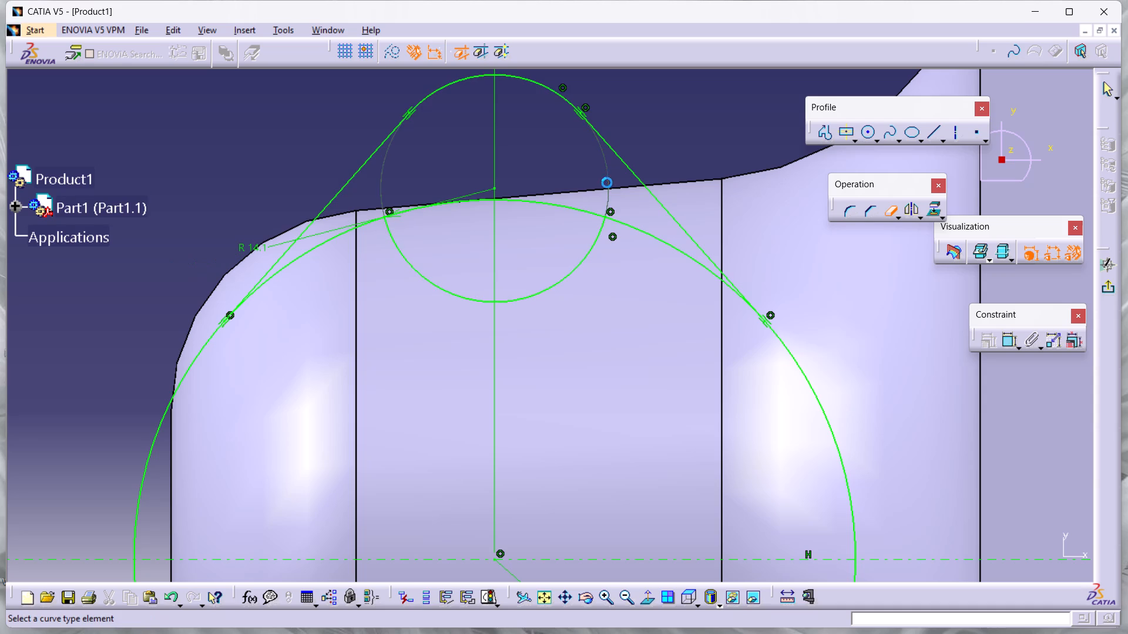
pyautogui.click(612, 214)
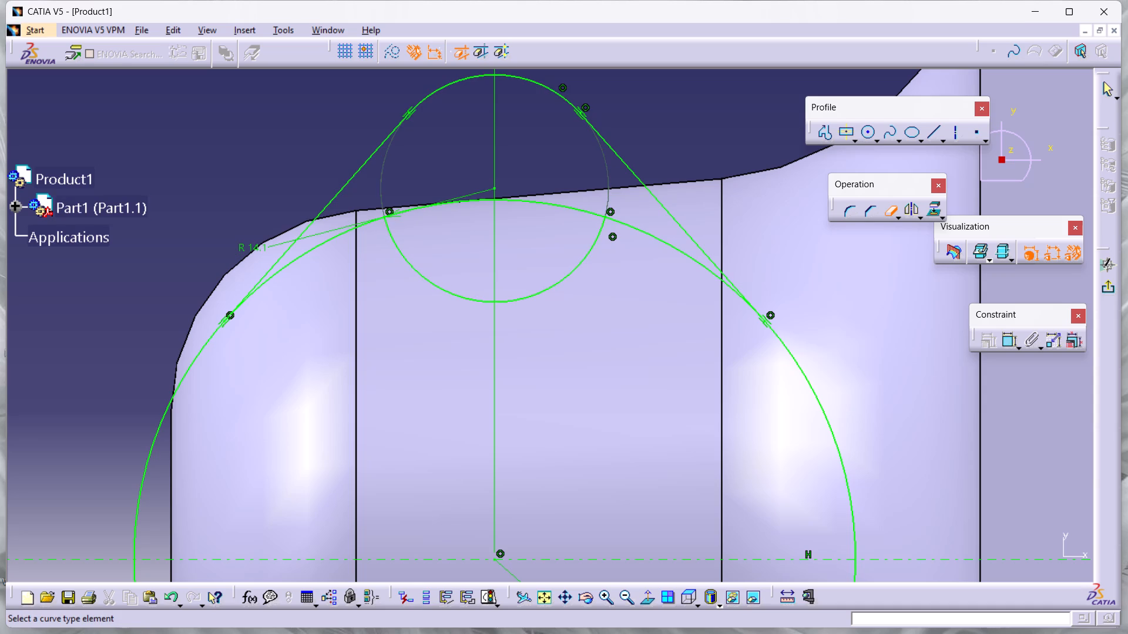
pyautogui.click(575, 210)
pyautogui.click(403, 254)
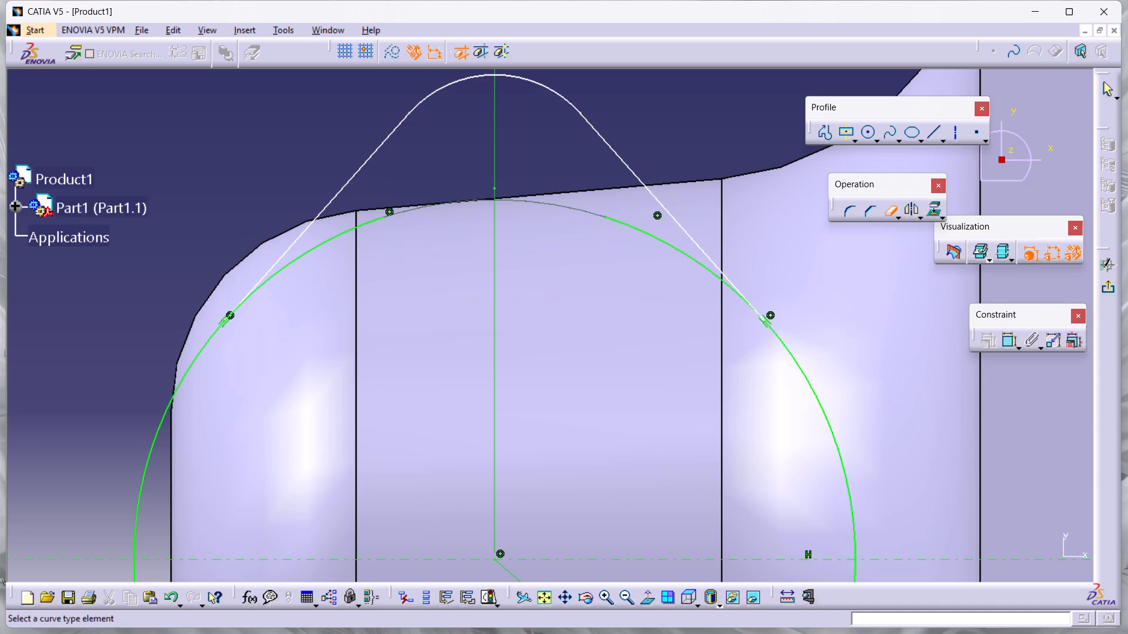
pyautogui.click(331, 234)
pyautogui.click(696, 261)
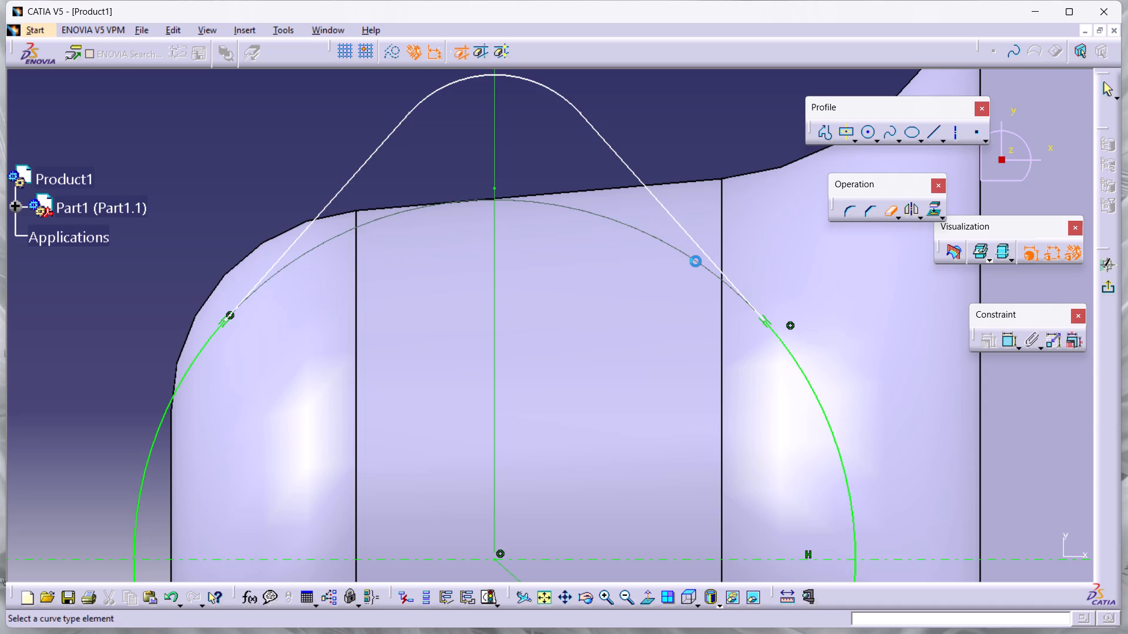
# Exit the sketch of the trimmed closed profile and return to the 3D part.
pyautogui.keyDown('ctrl'); pyautogui.moveTo(477, 155); pyautogui.dragTo(484, 204, button='middle'); pyautogui.keyUp('ctrl')
pyautogui.keyDown('ctrl'); pyautogui.middleClick(484, 204); pyautogui.keyUp('ctrl')
pyautogui.moveTo(508, 318); pyautogui.dragTo(498, 208, button='middle')
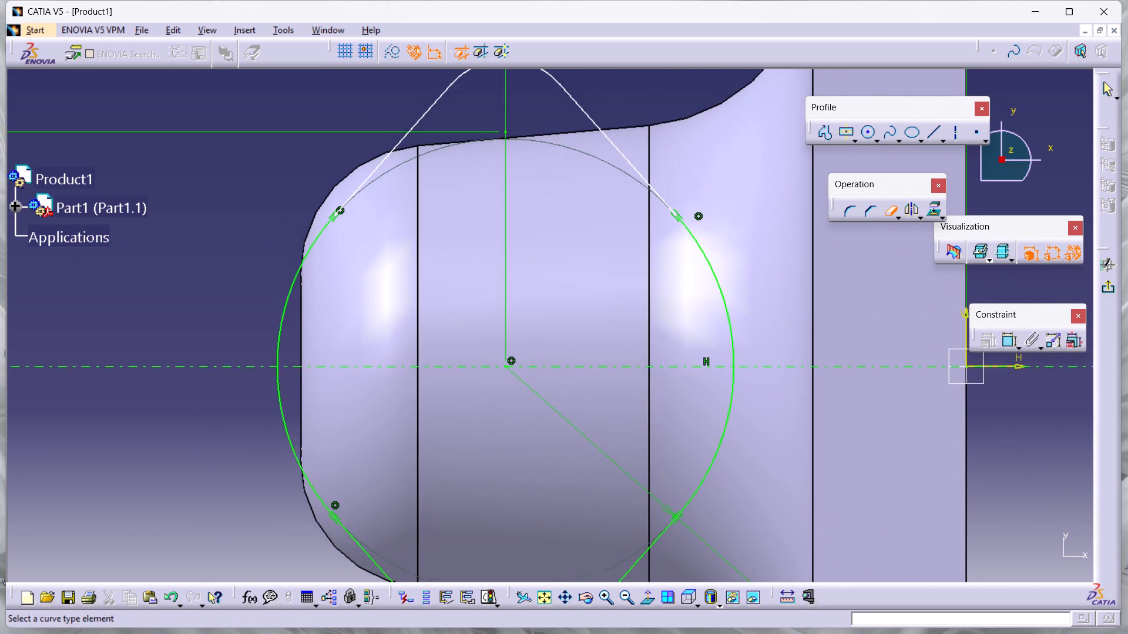
pyautogui.moveTo(498, 208); pyautogui.dragTo(509, 154, button='middle')
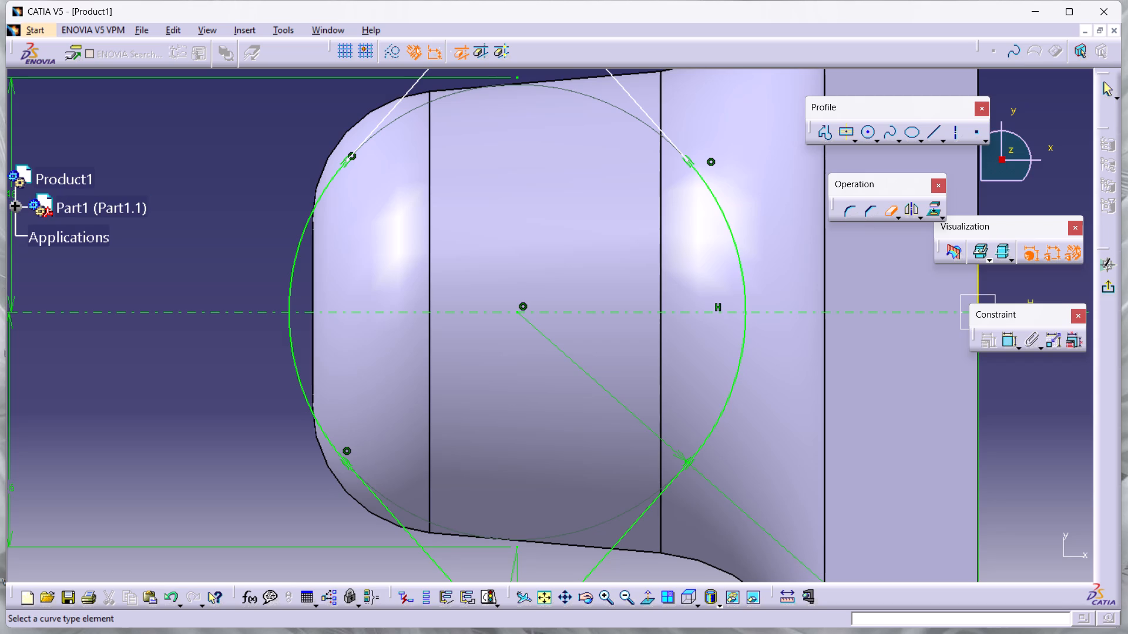
pyautogui.keyDown('ctrl'); pyautogui.moveTo(240, 181); pyautogui.dragTo(246, 258, button='middle'); pyautogui.keyUp('ctrl')
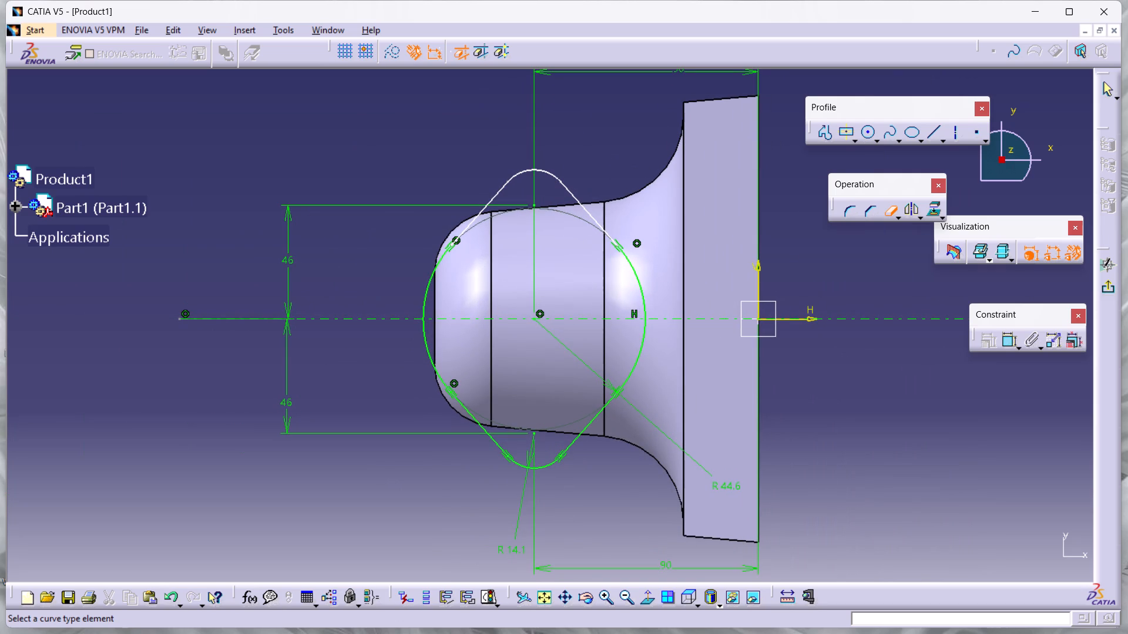
pyautogui.click(1106, 288)
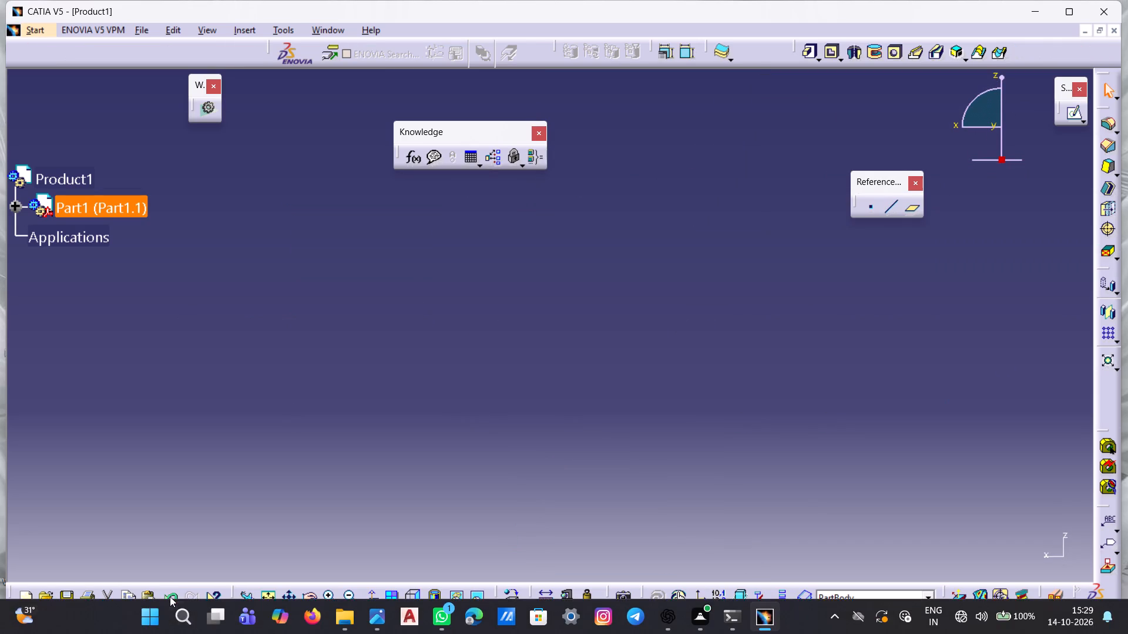
pyautogui.click(269, 596)
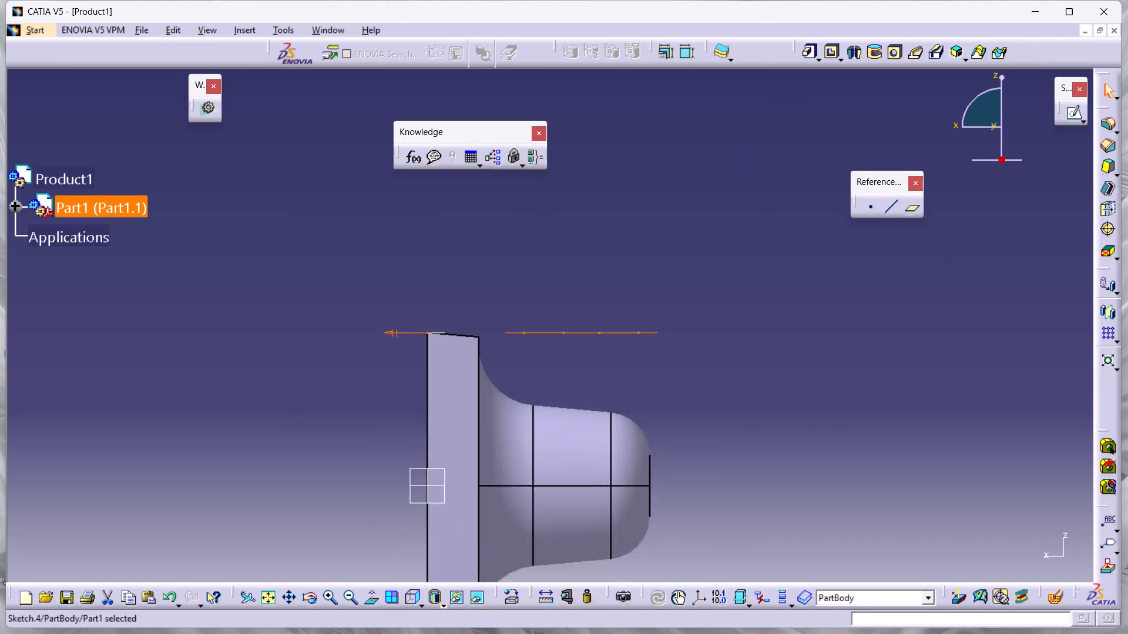
pyautogui.moveTo(790, 467); pyautogui.dragTo(793, 473, button='middle')
pyautogui.moveTo(740, 508); pyautogui.dragTo(616, 338, button='middle')
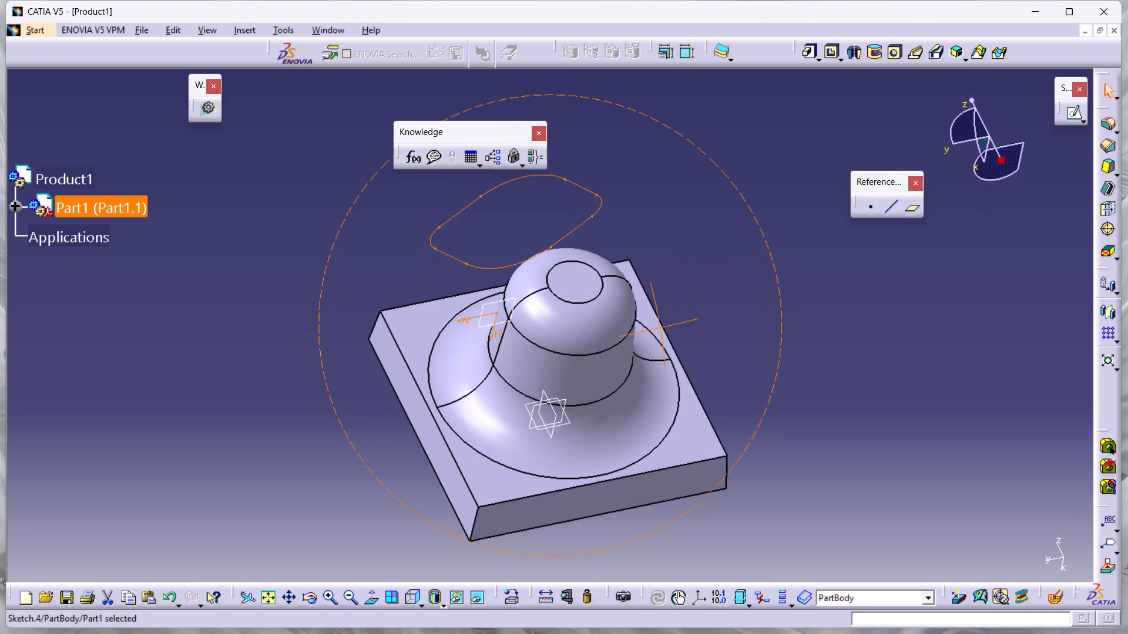
pyautogui.moveTo(616, 338); pyautogui.dragTo(750, 259, button='middle')
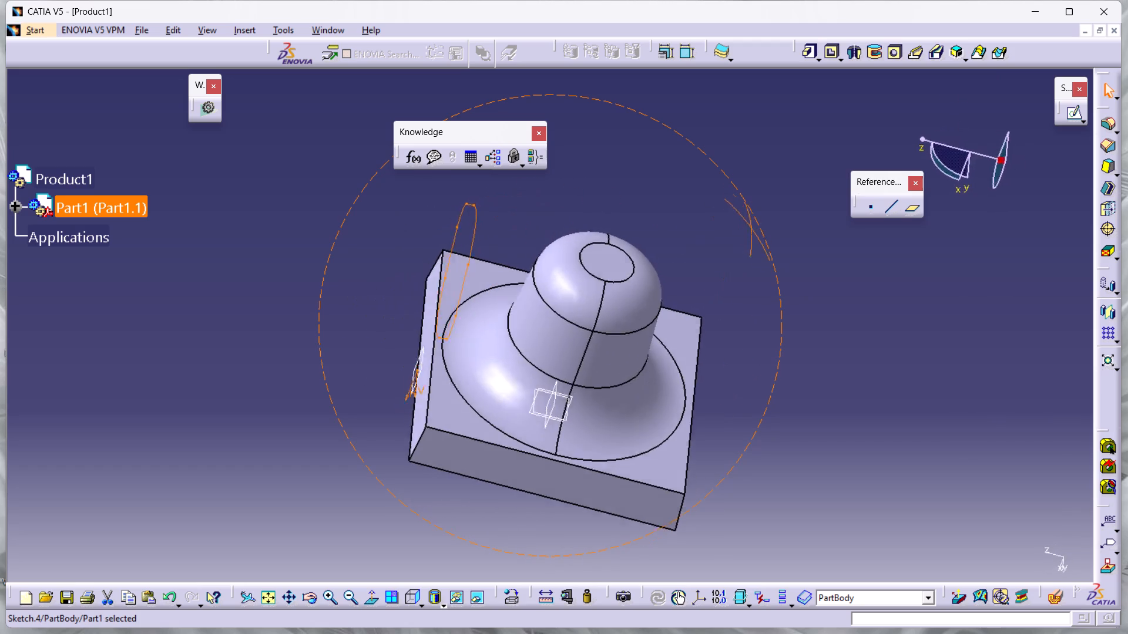
pyautogui.moveTo(750, 259); pyautogui.dragTo(775, 267, button='middle')
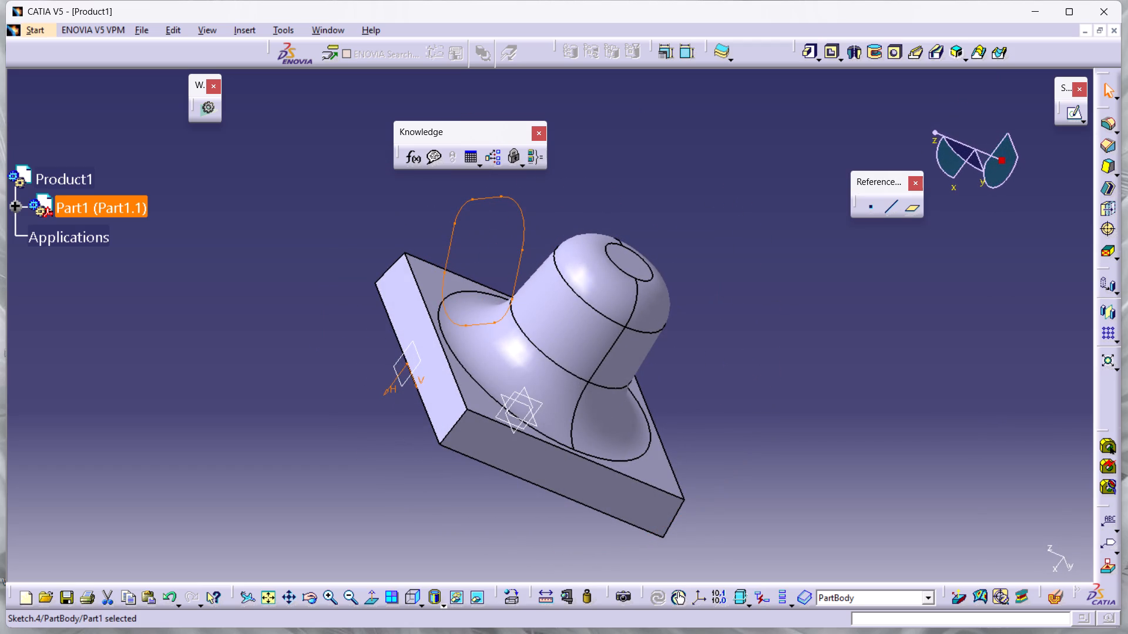
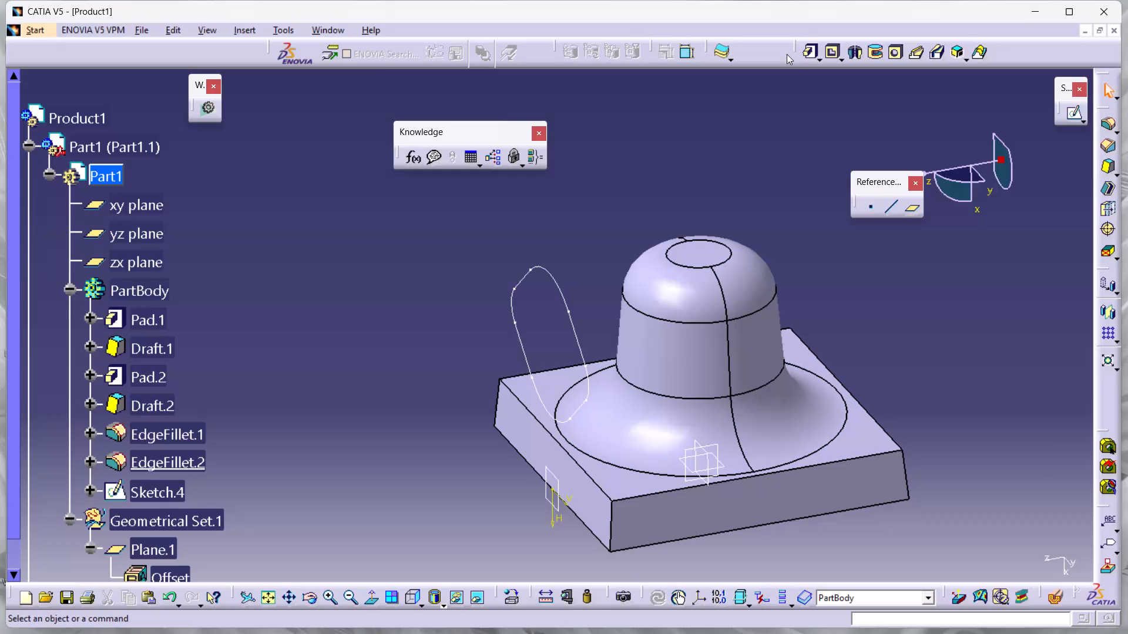
# Pad the closed tangent-line profile 30 mm, reversing the direction so it extrudes toward the boss.
pyautogui.click(817, 46)
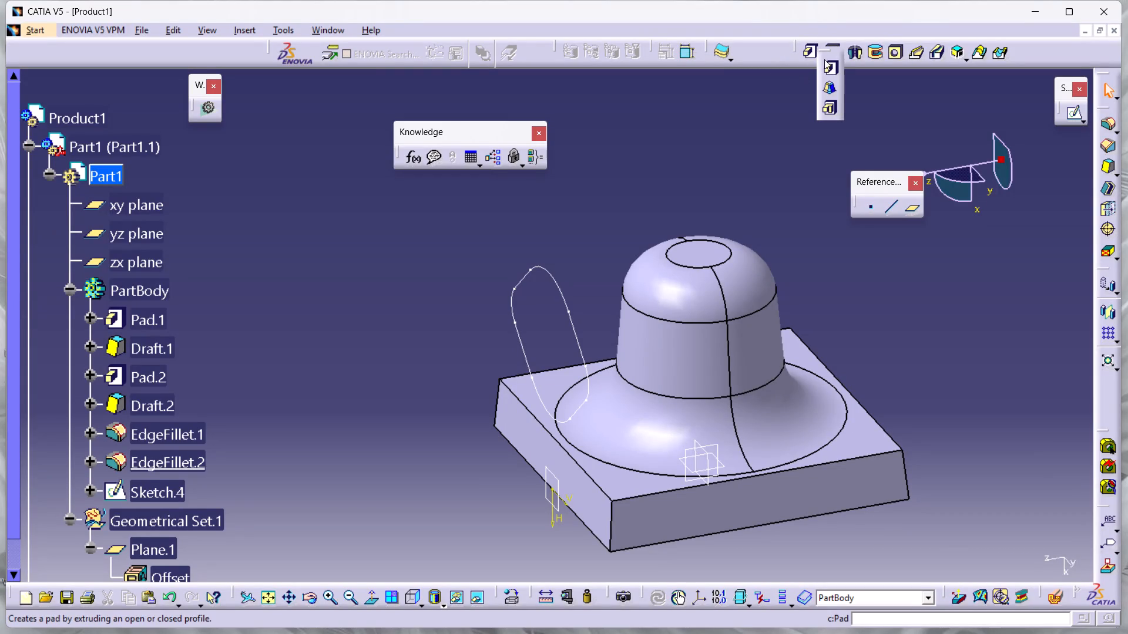
pyautogui.click(826, 62)
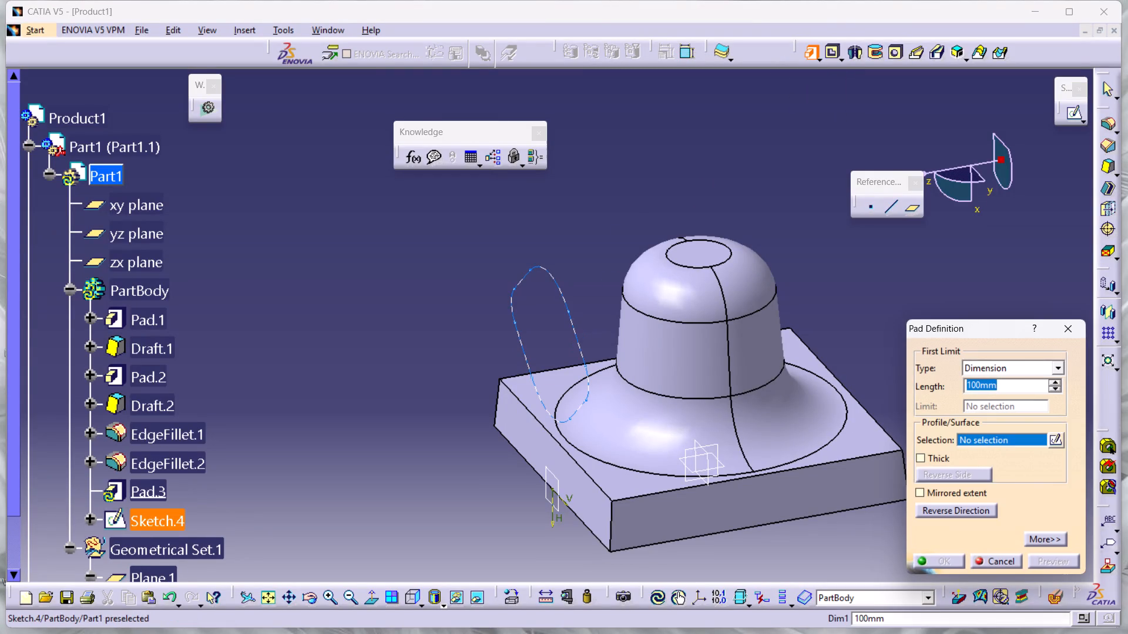
pyautogui.click(576, 344)
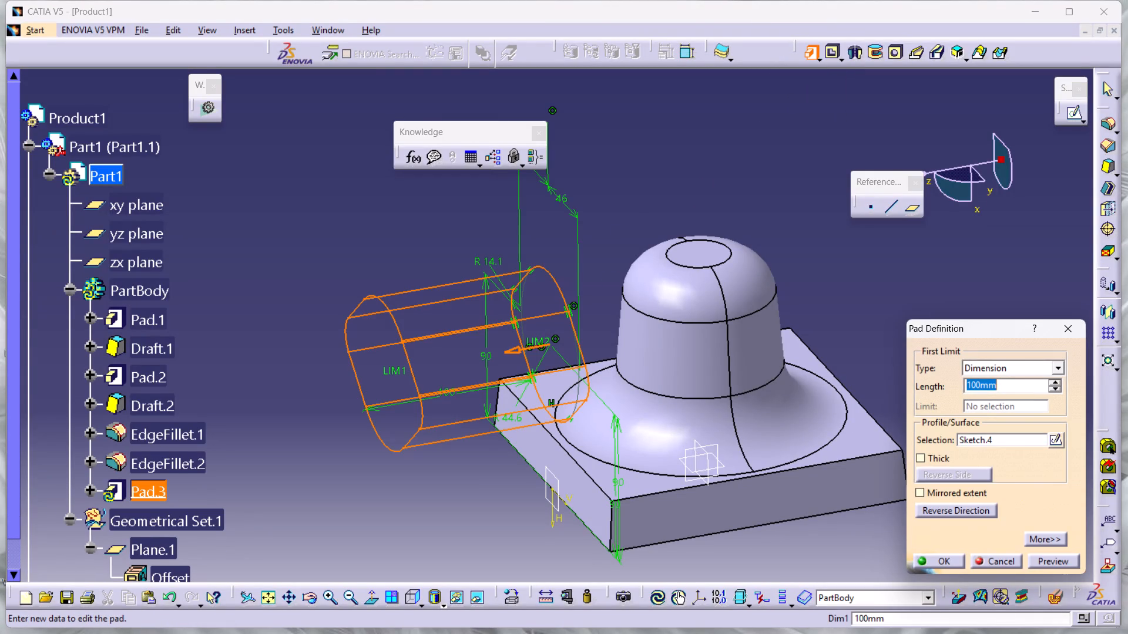
pyautogui.click(516, 348)
pyautogui.doubleClick(1001, 377)
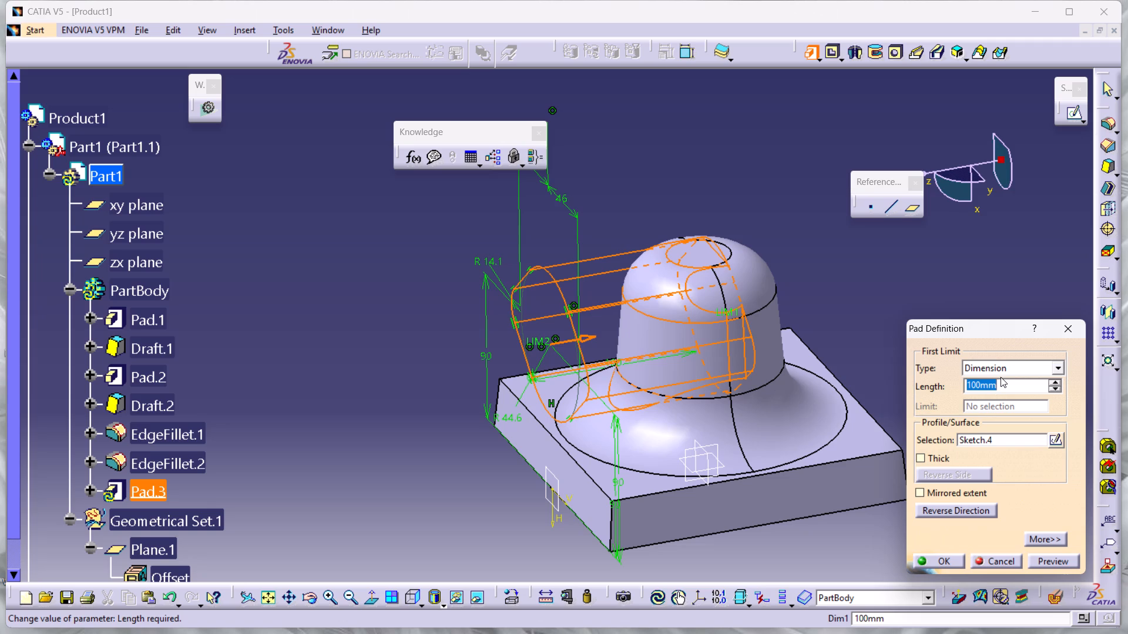
pyautogui.write('30')
pyautogui.press('Return')
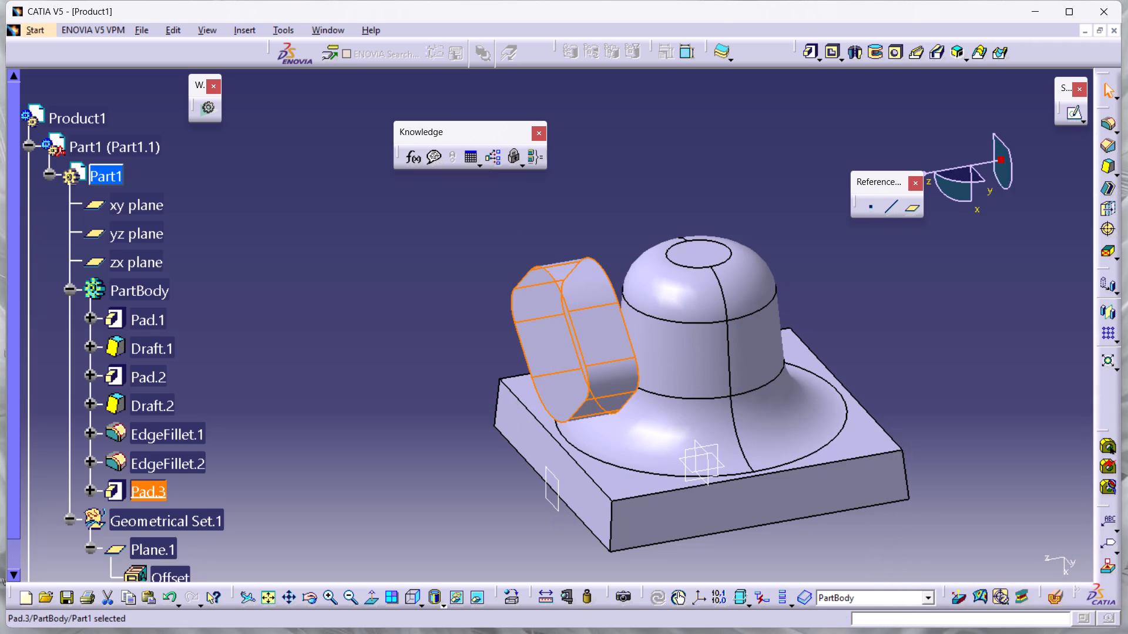
pyautogui.click(1033, 402)
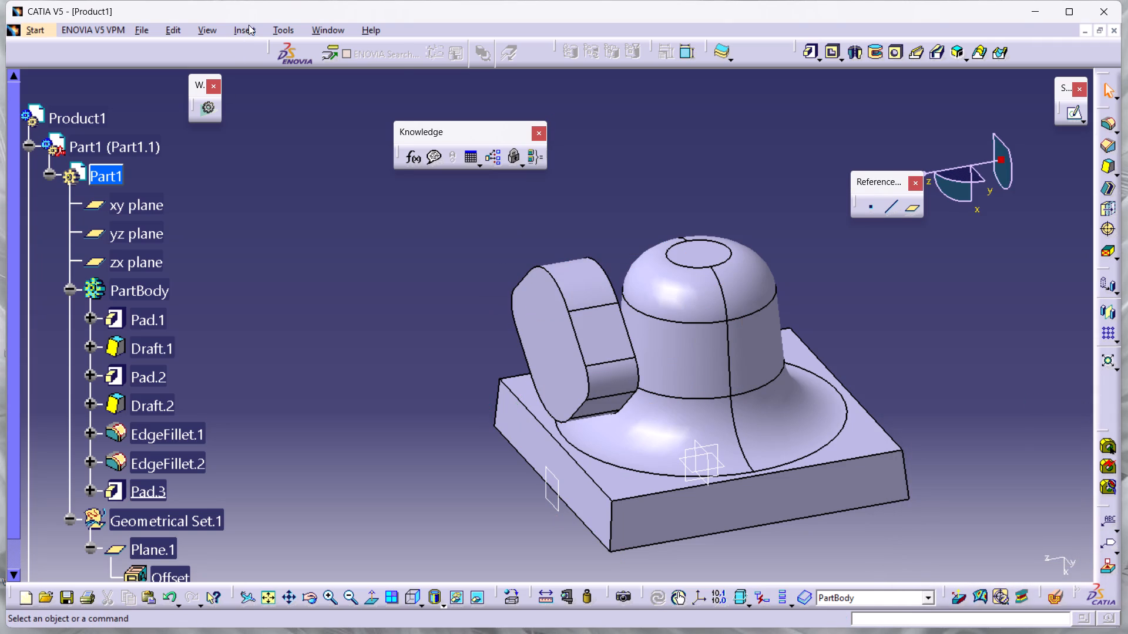
# Mirror the new profile pad about the xy plane to the opposite side of the boss.
pyautogui.click(249, 25)
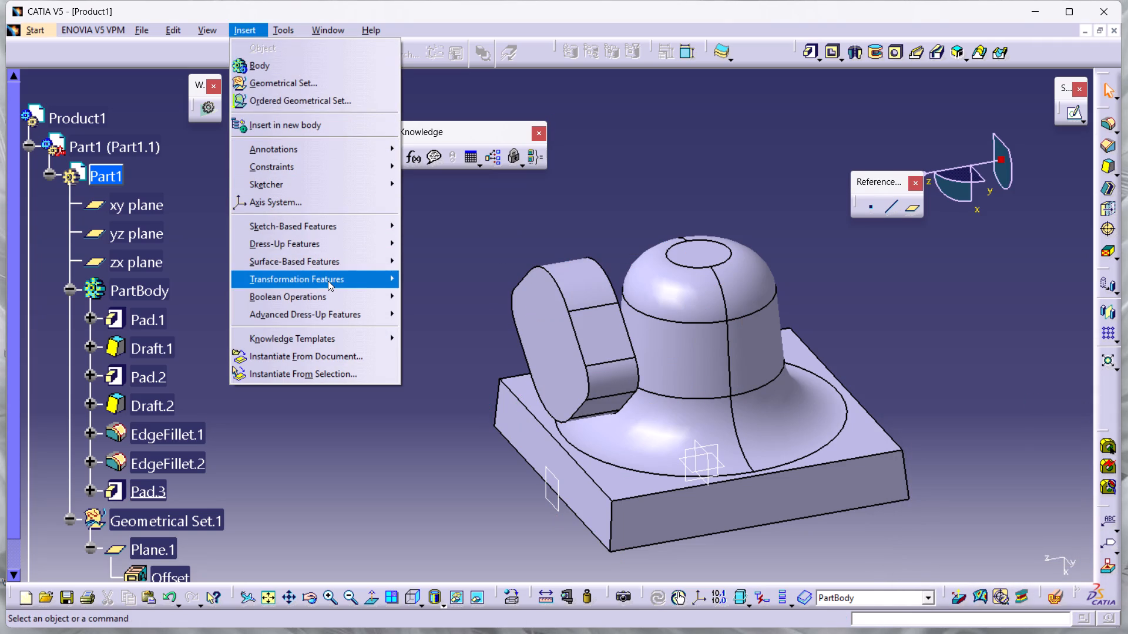
pyautogui.click(328, 281)
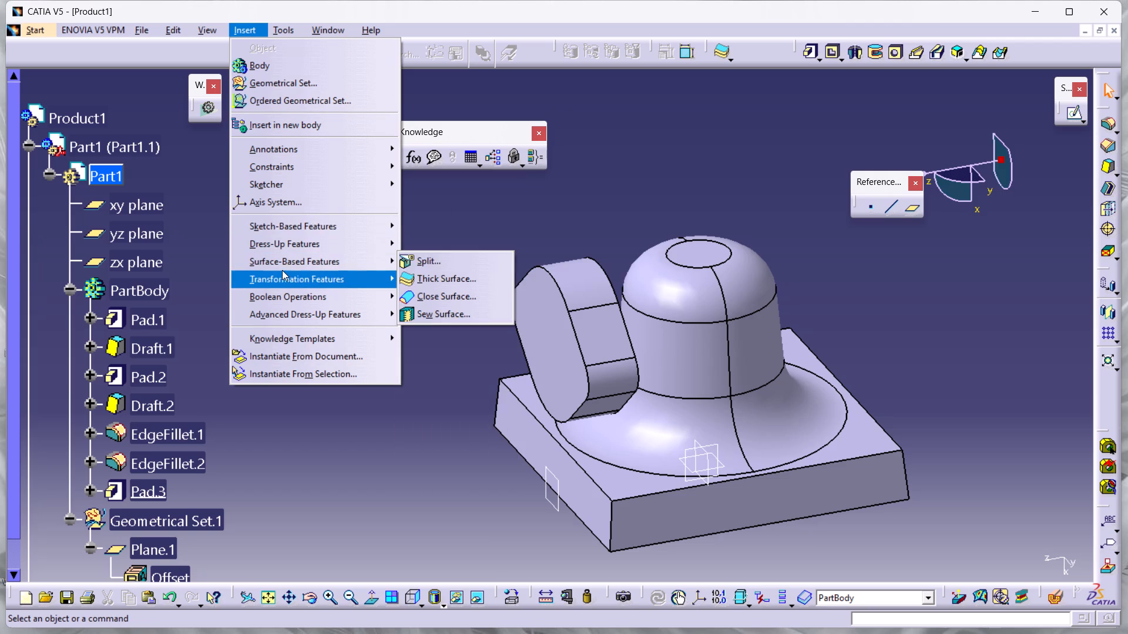
pyautogui.click(285, 272)
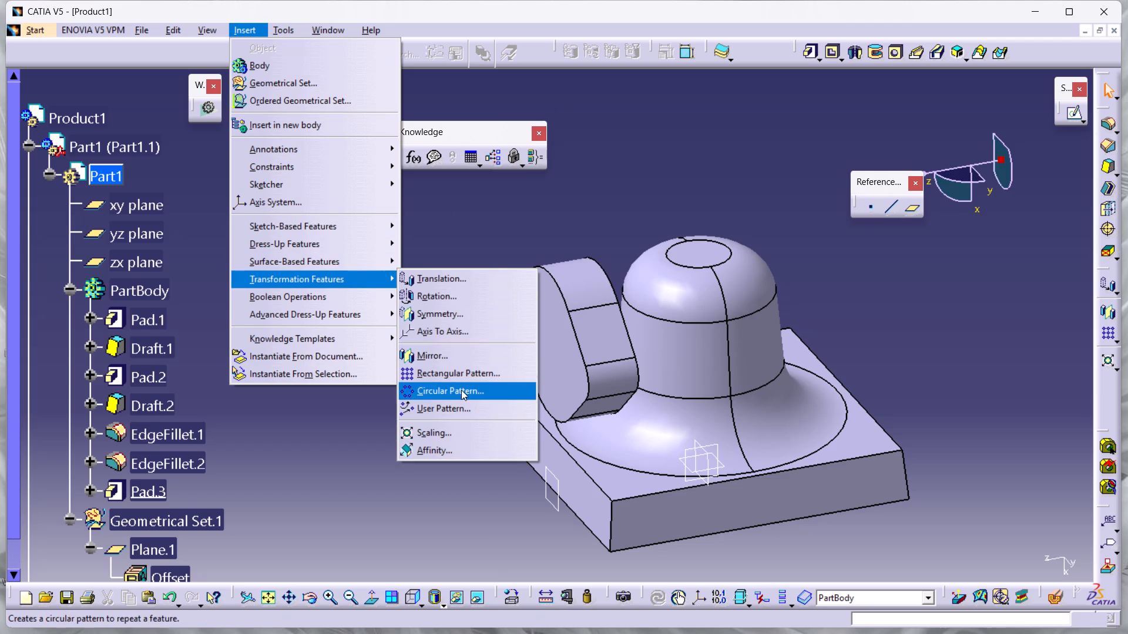
pyautogui.click(466, 354)
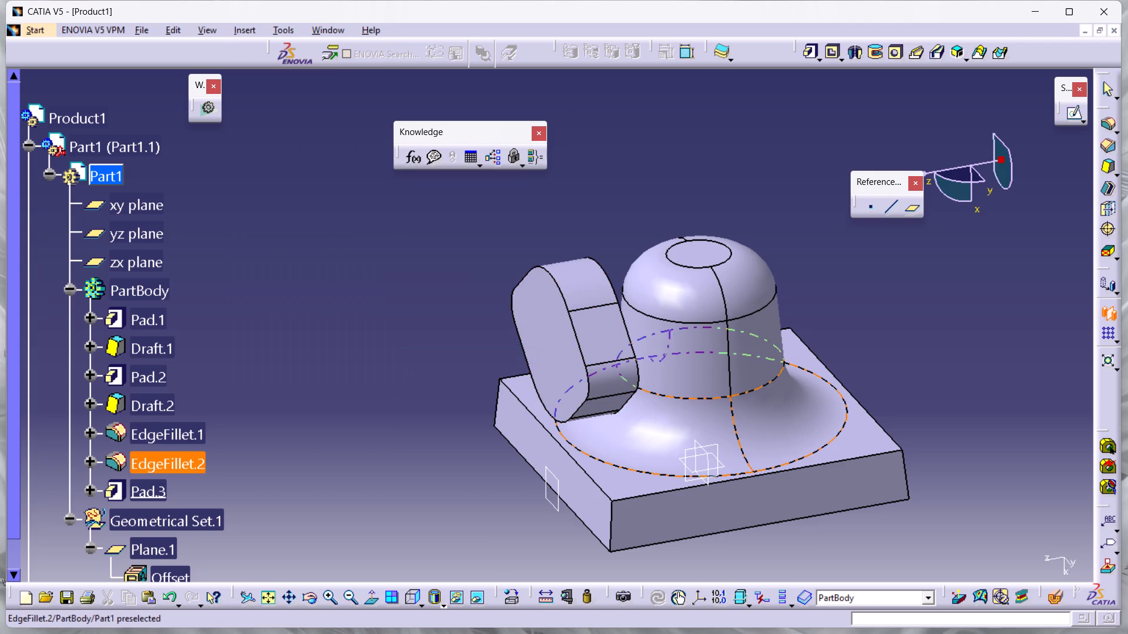
pyautogui.click(607, 376)
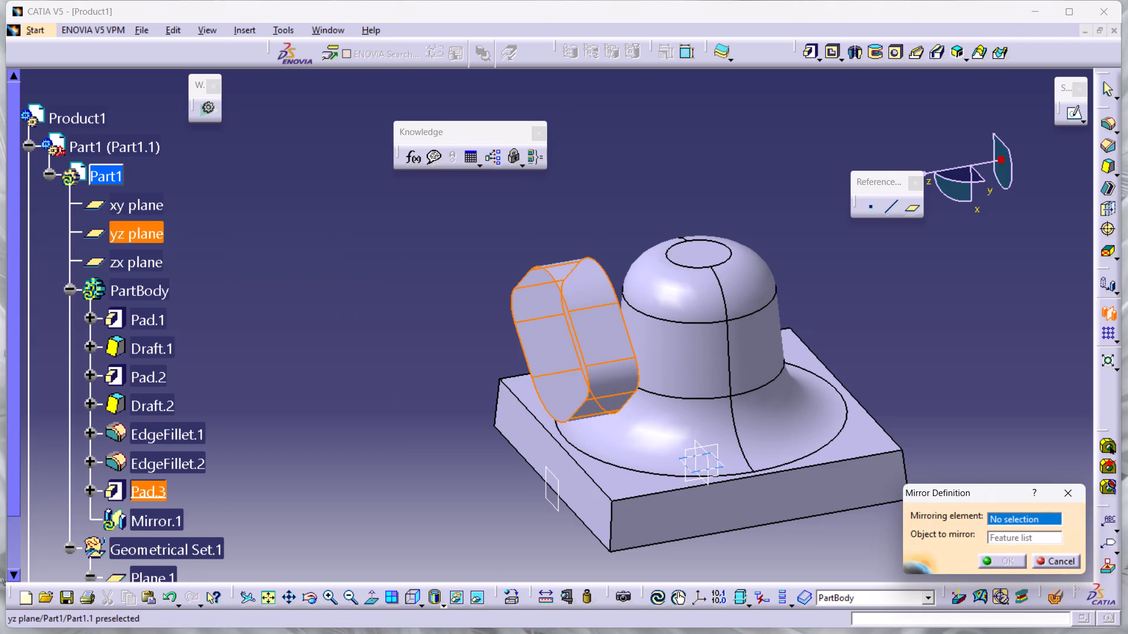
pyautogui.click(706, 461)
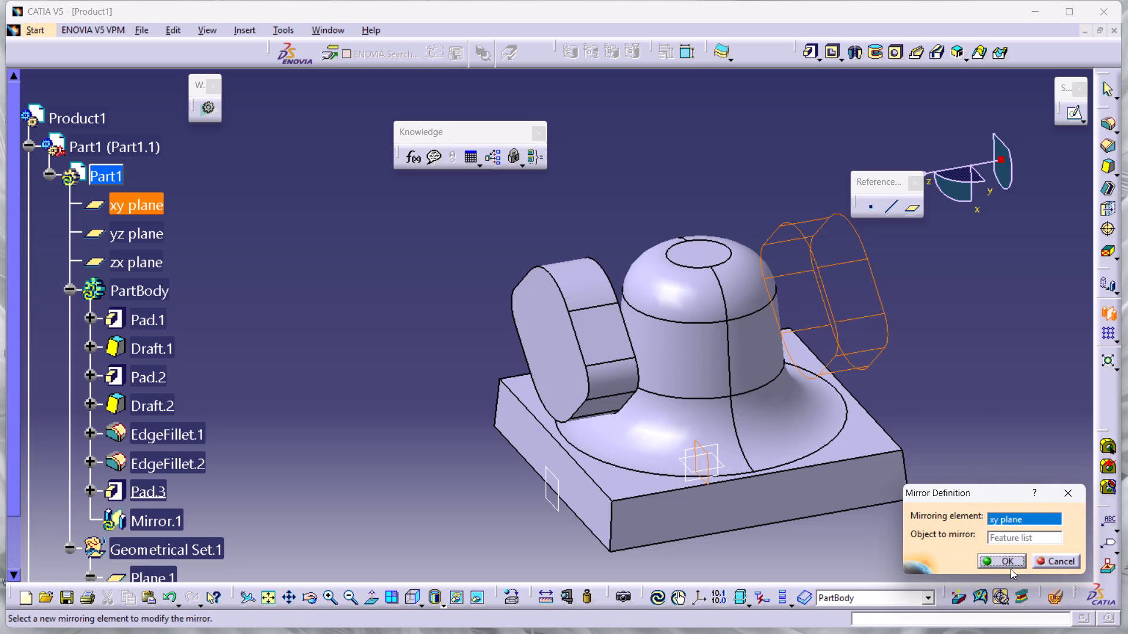
pyautogui.click(1009, 561)
pyautogui.click(991, 355)
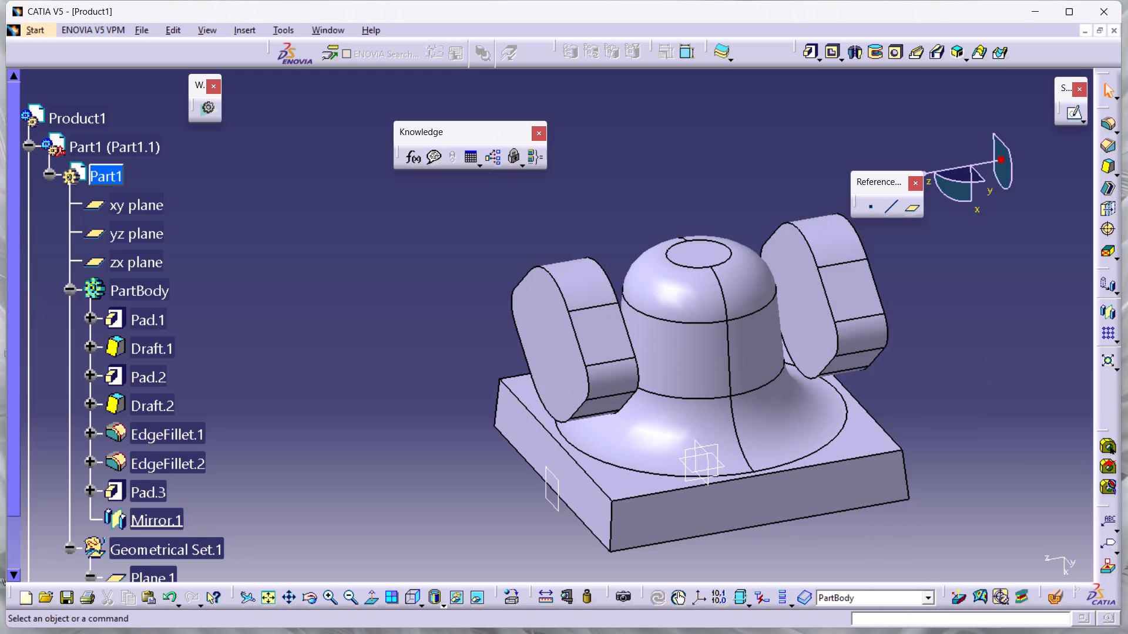
# Start a sketch on the original profile pad's outer face and draw a horizontal axis line along the H axis, spanning the part.
pyautogui.click(1075, 113)
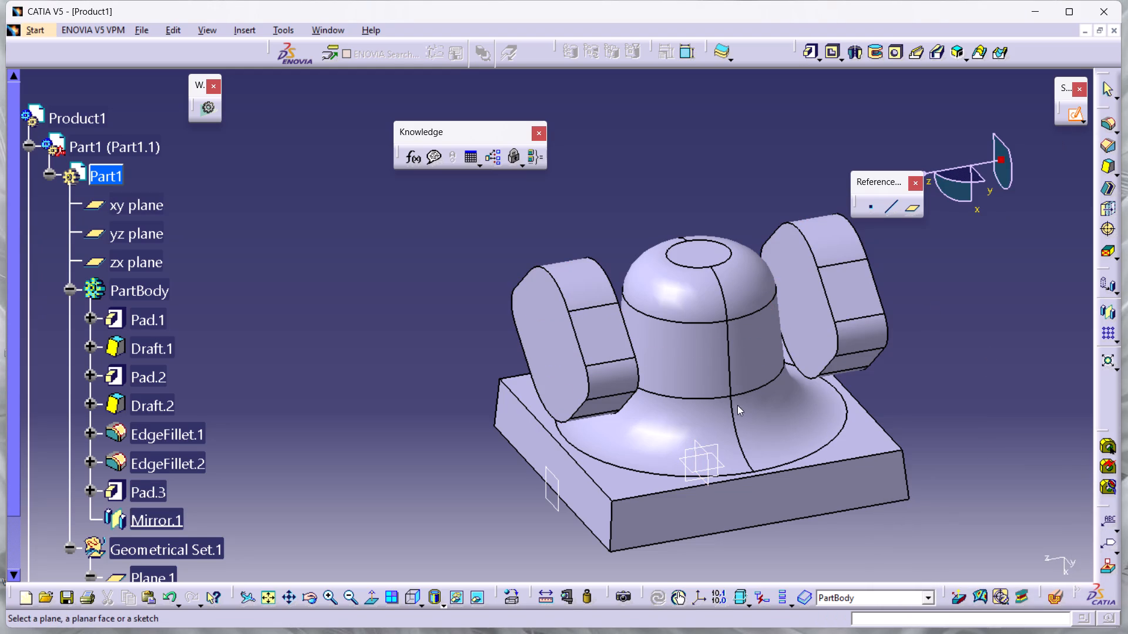
pyautogui.click(543, 345)
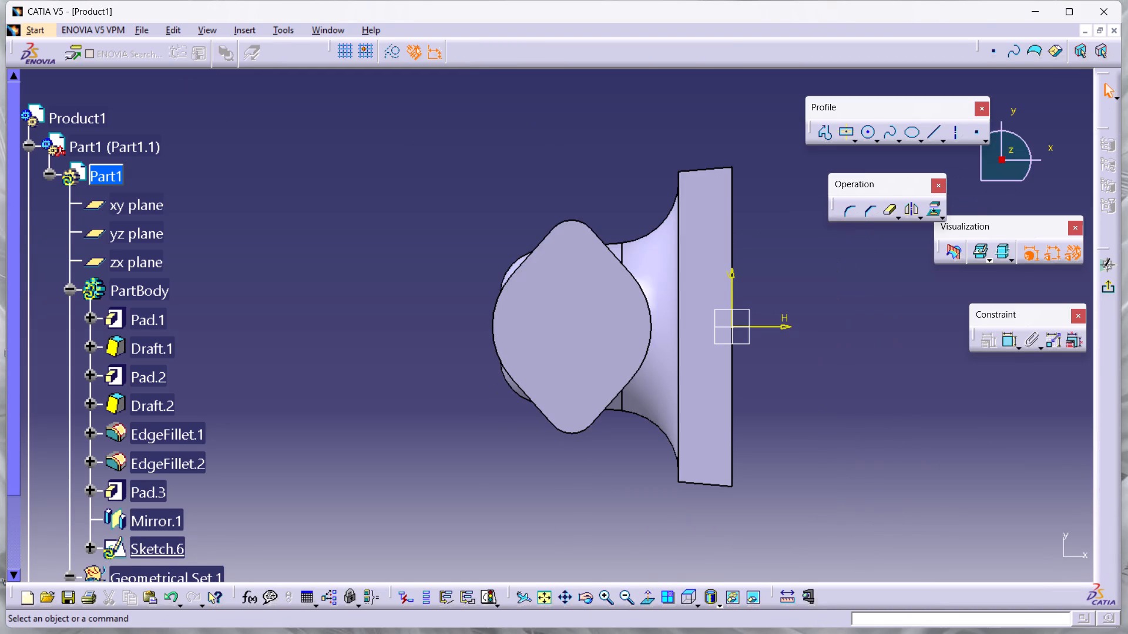
pyautogui.click(954, 131)
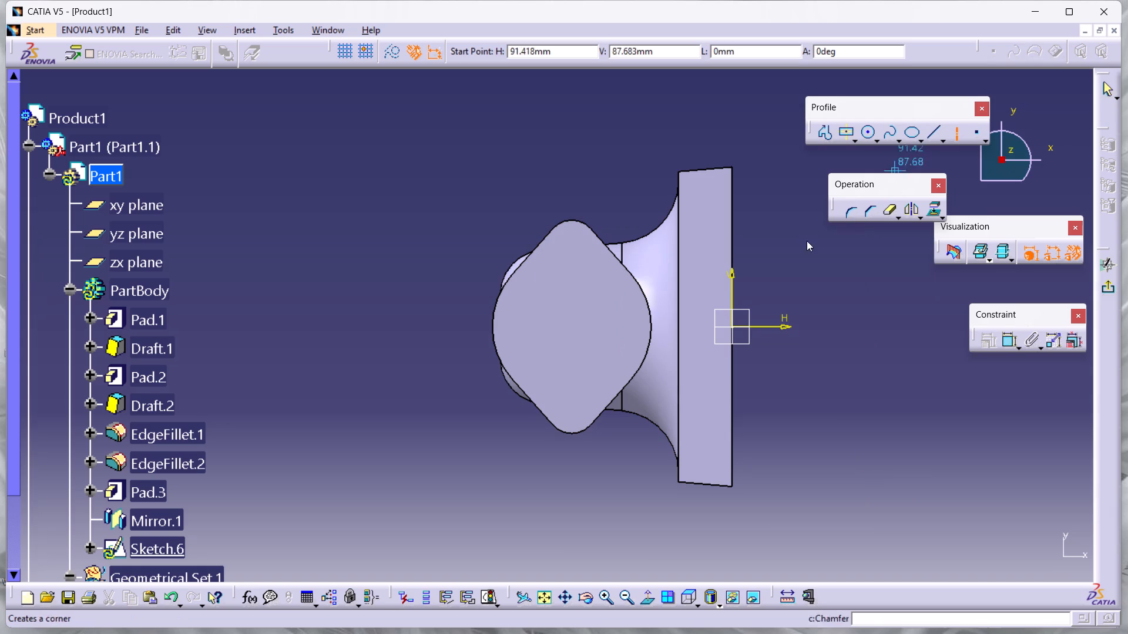
pyautogui.click(256, 326)
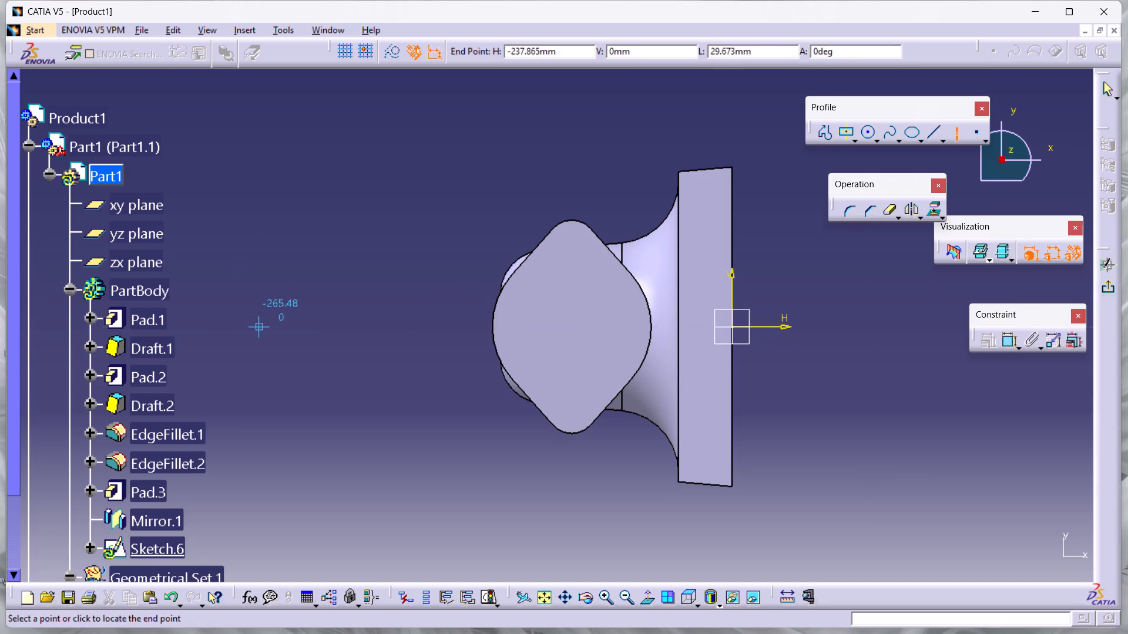
pyautogui.click(890, 326)
pyautogui.click(888, 416)
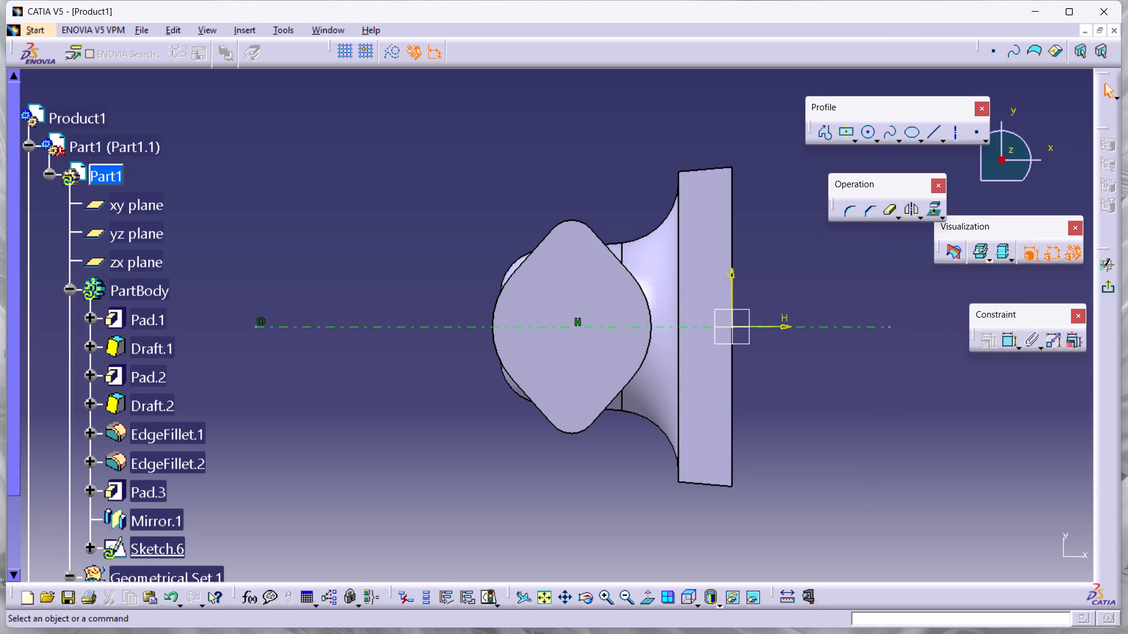
# Sketch a circle centred on the axis line near the middle of the pad face and constrain its radius to 30 mm.
pyautogui.click(868, 129)
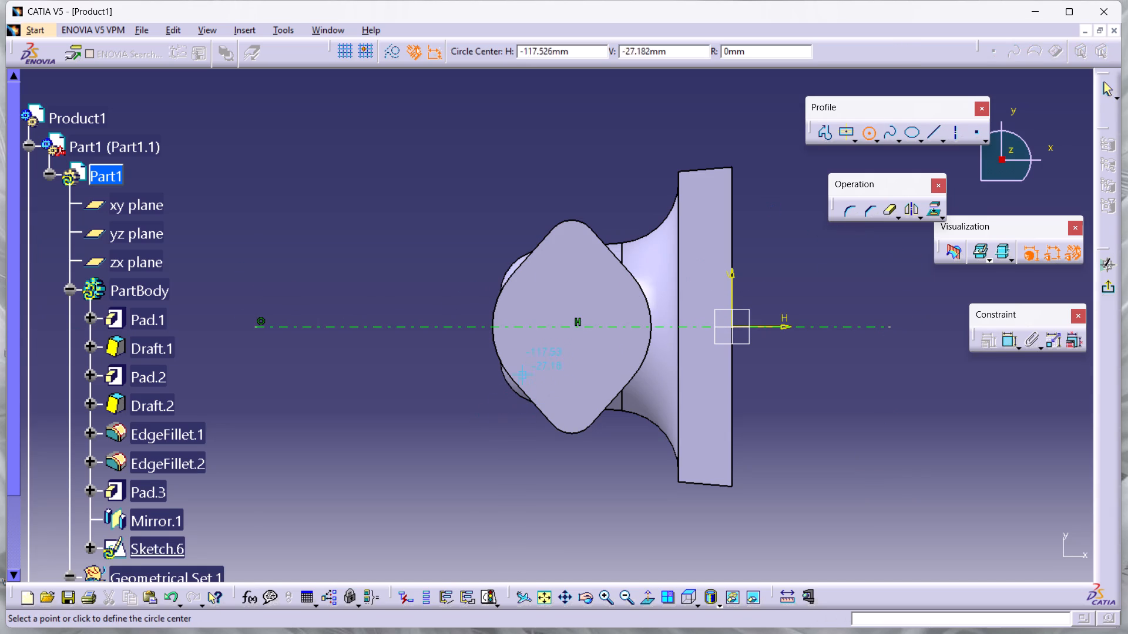
pyautogui.click(566, 324)
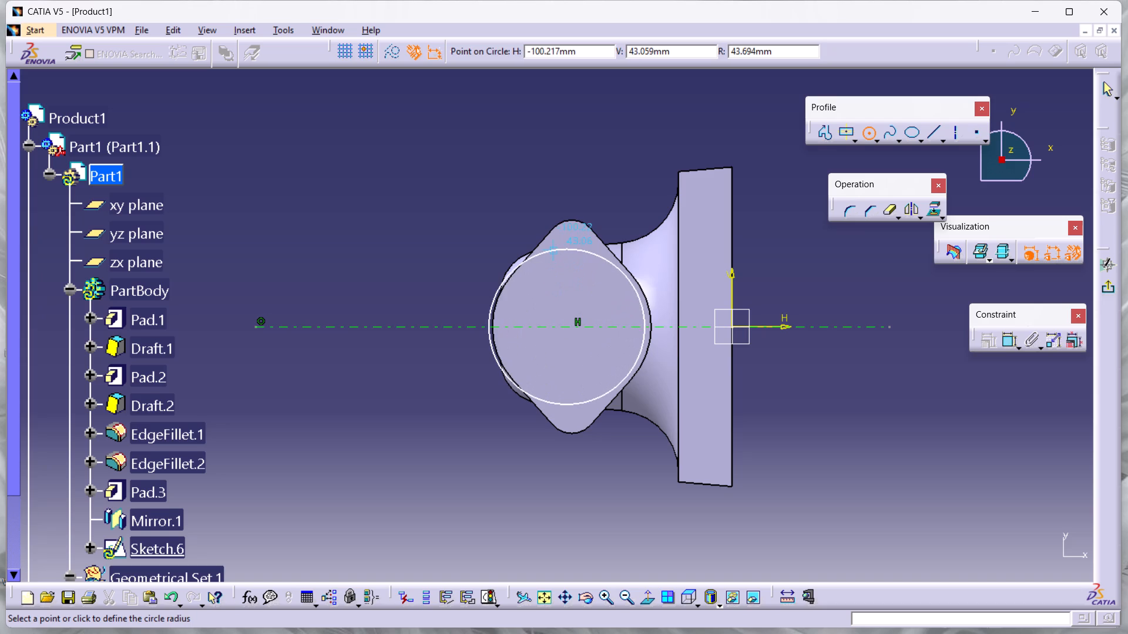
pyautogui.click(563, 268)
pyautogui.click(1008, 342)
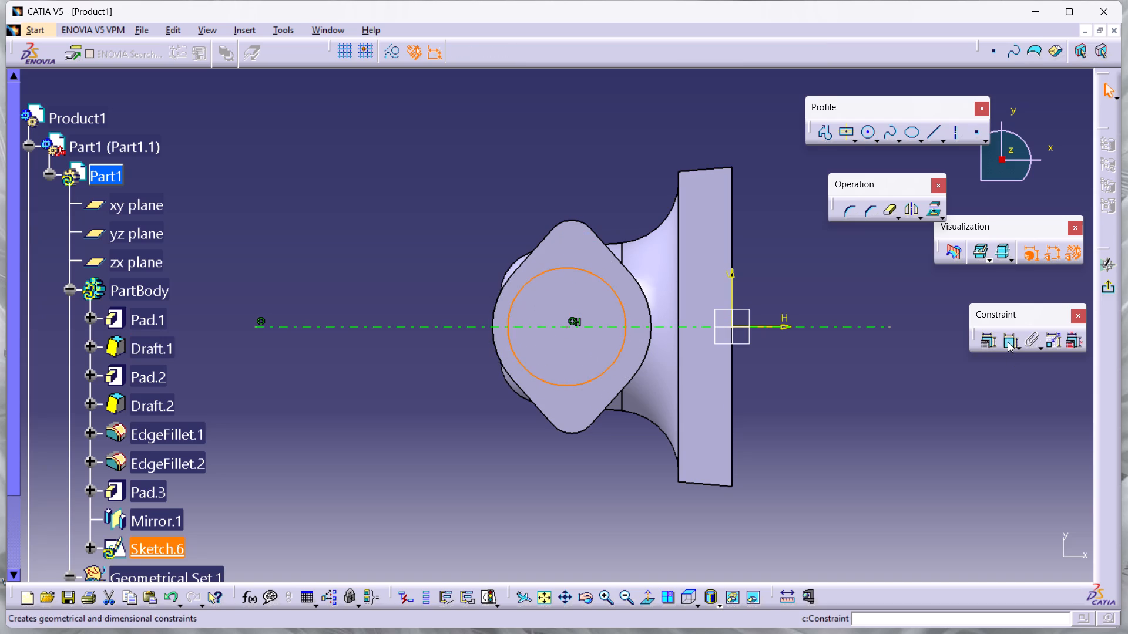
pyautogui.click(617, 127)
pyautogui.doubleClick(623, 125)
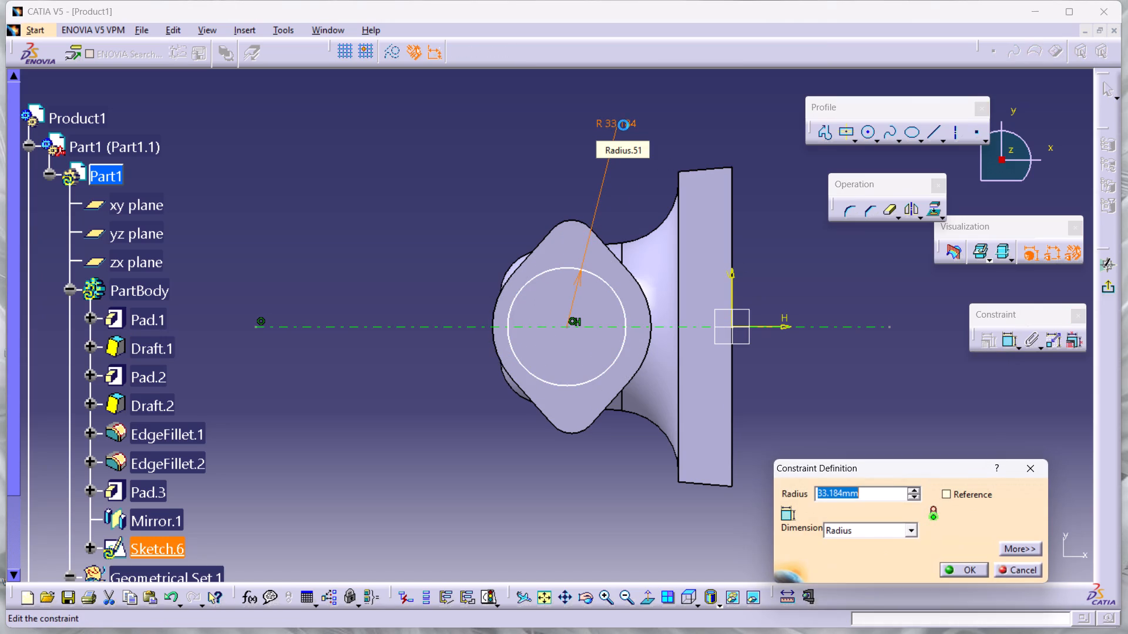
pyautogui.write('30')
pyautogui.press('Return')
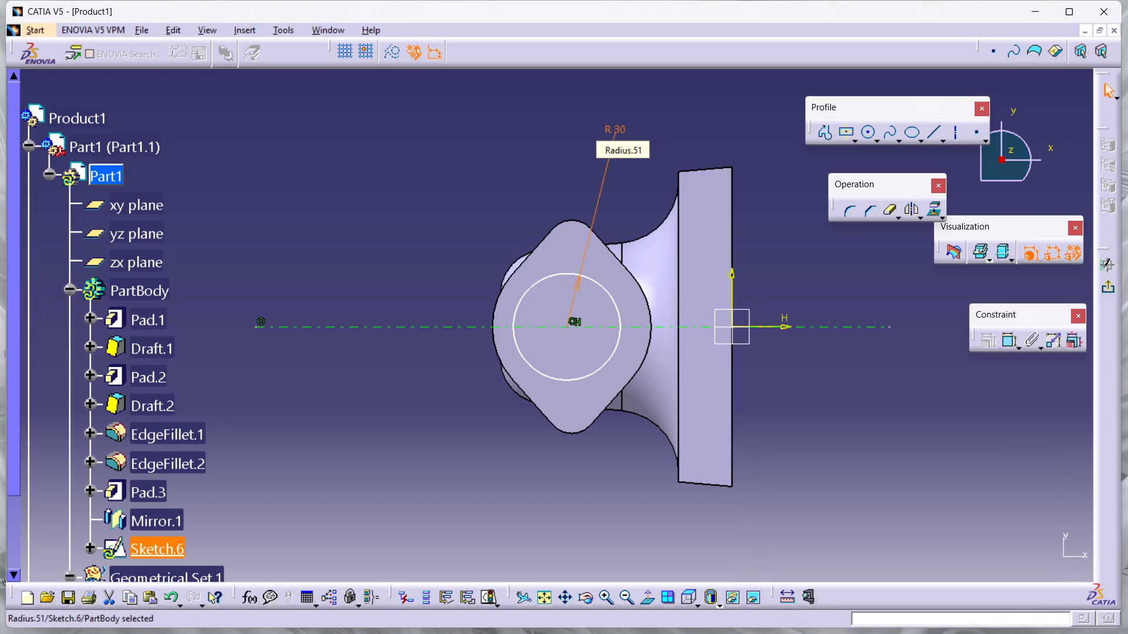
pyautogui.click(904, 516)
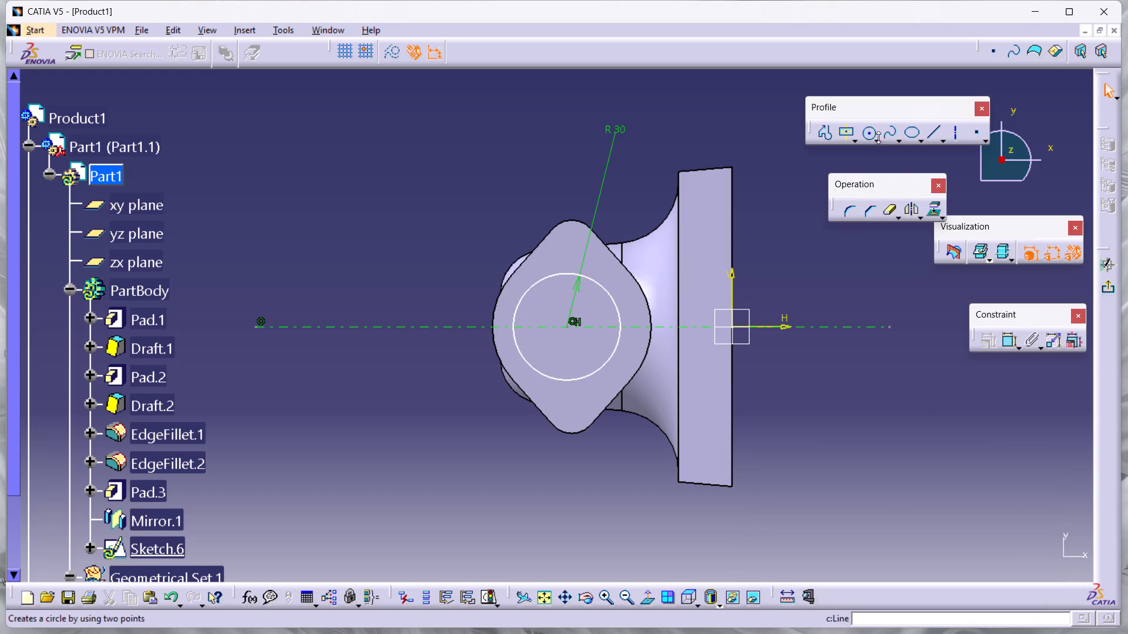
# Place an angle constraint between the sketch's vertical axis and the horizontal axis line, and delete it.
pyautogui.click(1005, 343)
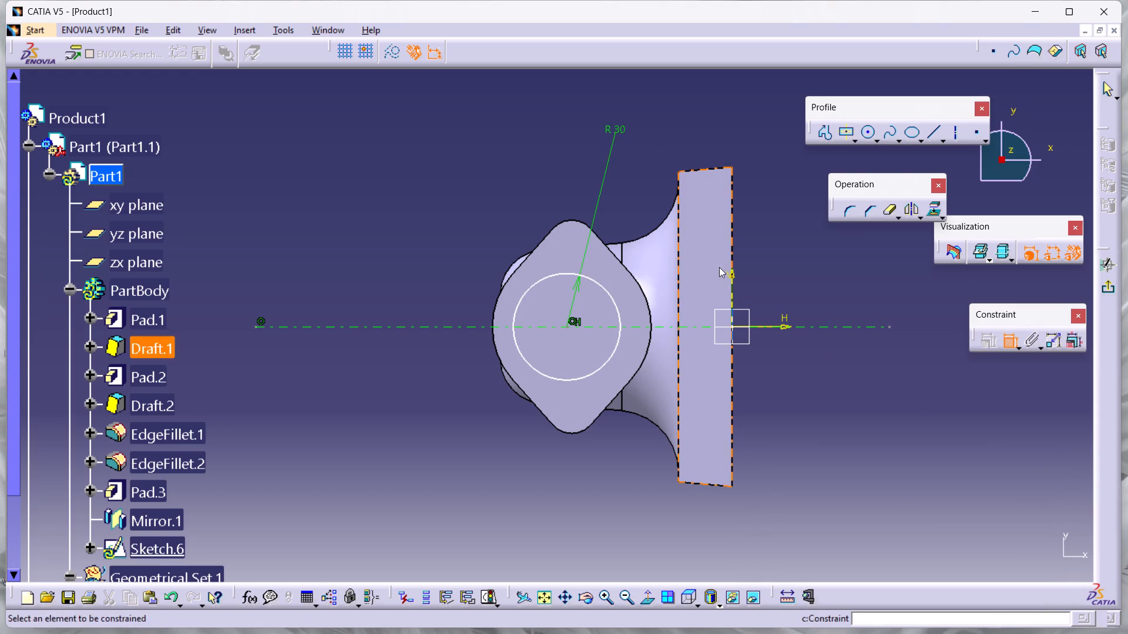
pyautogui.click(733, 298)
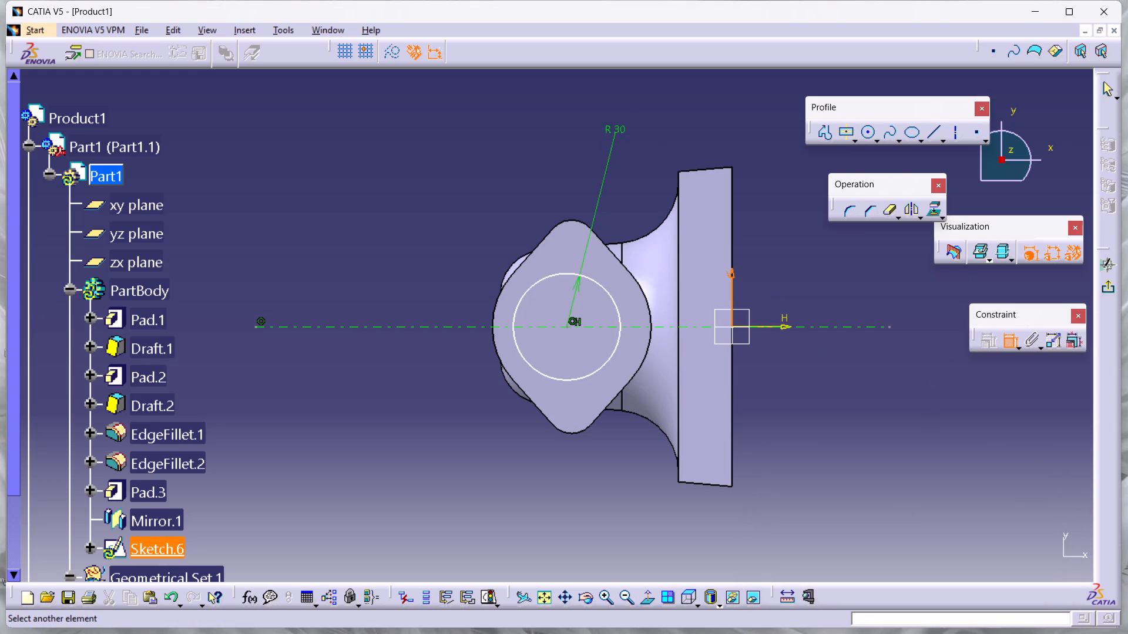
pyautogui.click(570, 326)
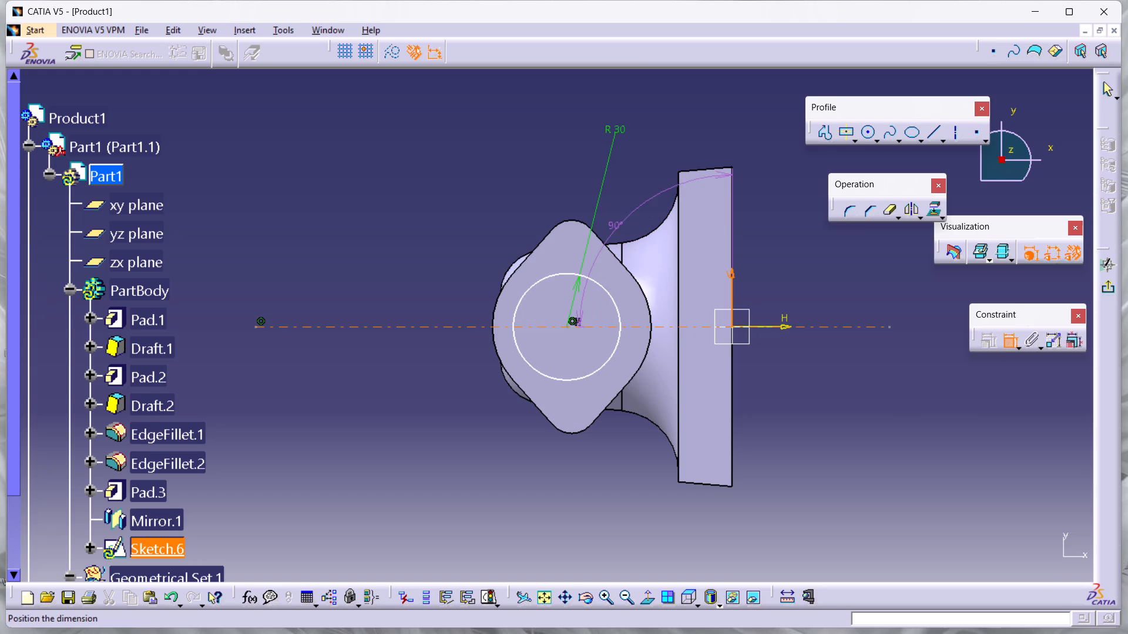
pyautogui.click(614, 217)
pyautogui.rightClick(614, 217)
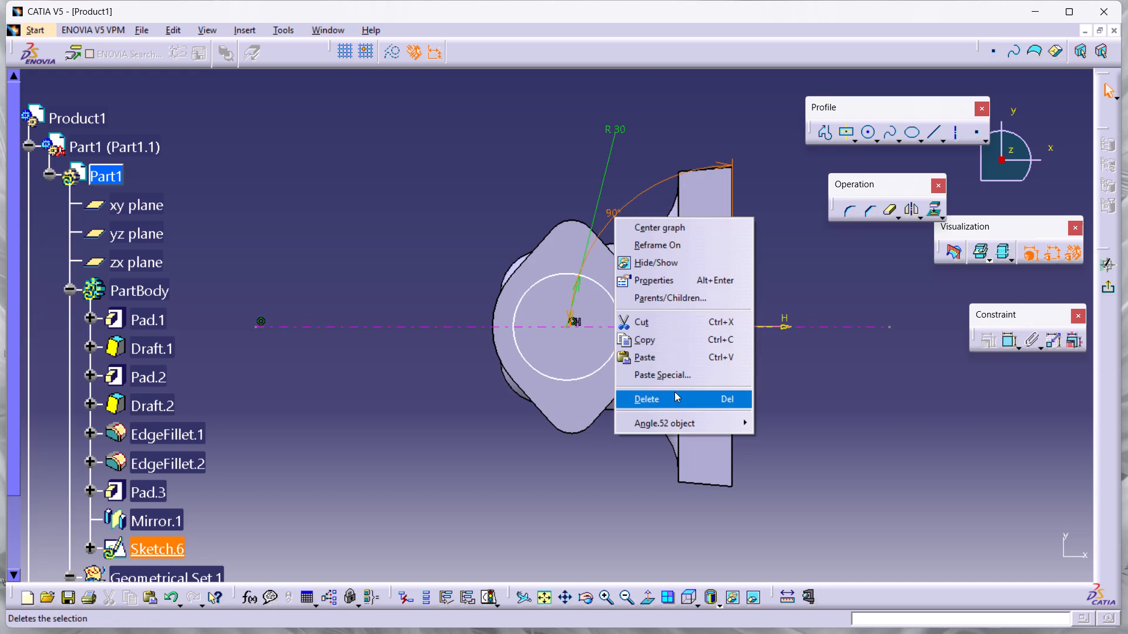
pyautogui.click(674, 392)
# Constrain the circle's centre 90 mm from the sketch's vertical axis and exit the sketch.
pyautogui.click(1008, 345)
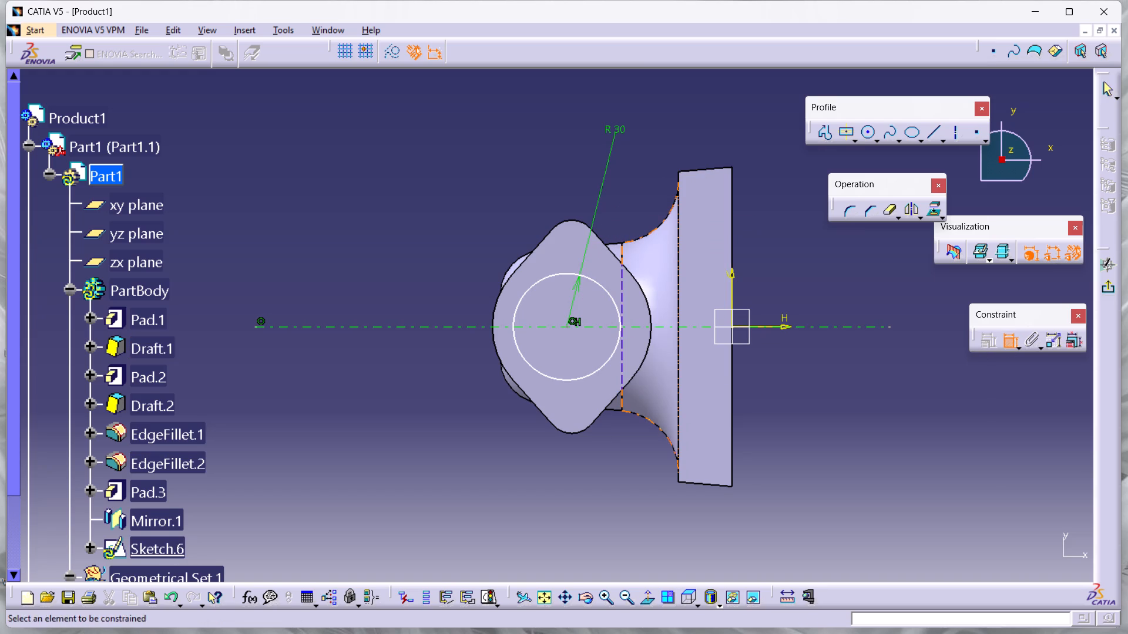
pyautogui.click(568, 325)
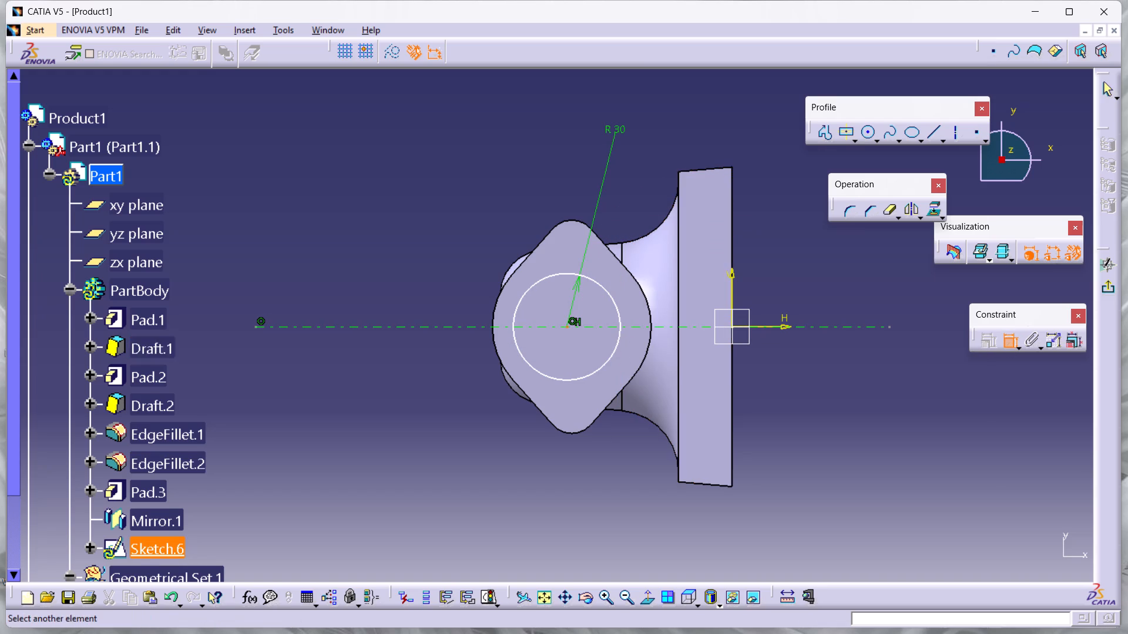
pyautogui.click(734, 301)
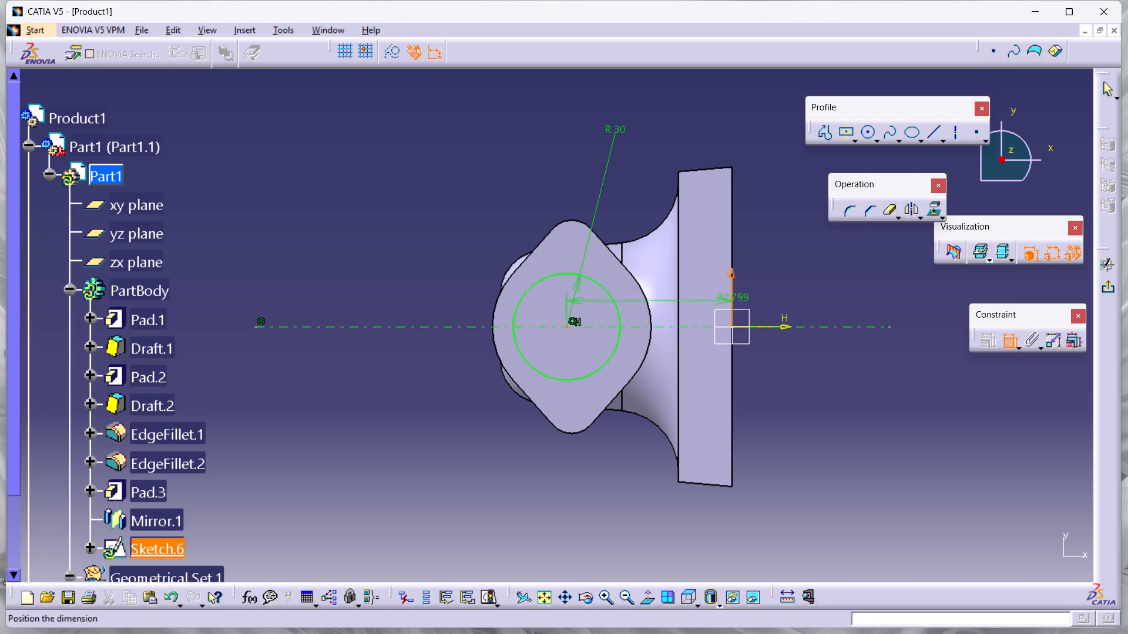
pyautogui.click(647, 117)
pyautogui.doubleClick(653, 117)
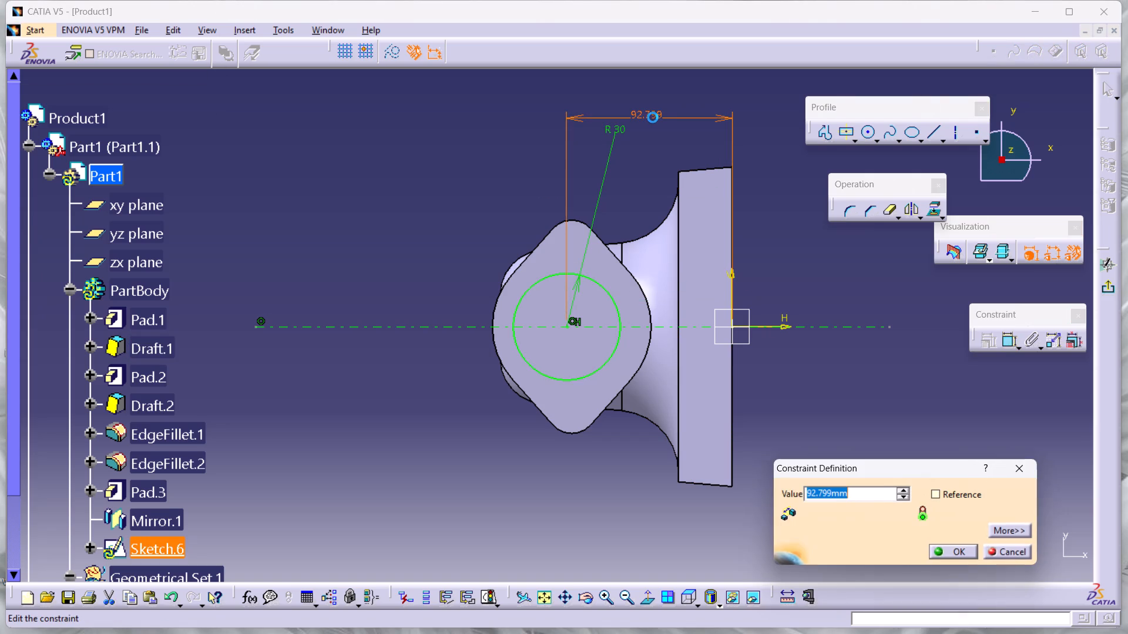
pyautogui.write('90')
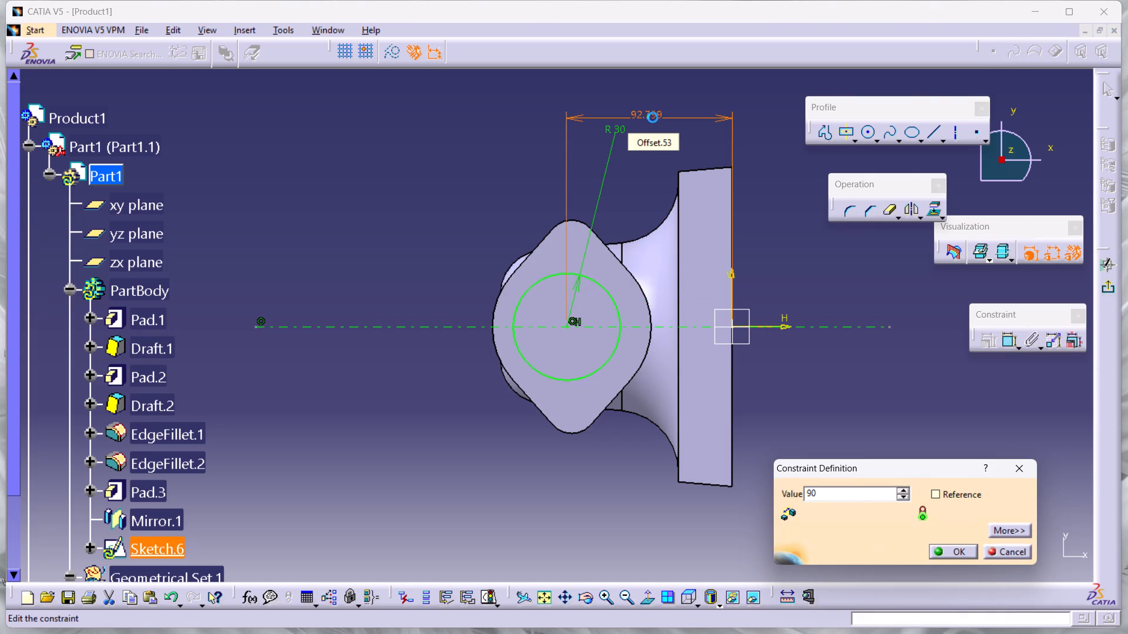
pyautogui.press('Return')
pyautogui.click(874, 442)
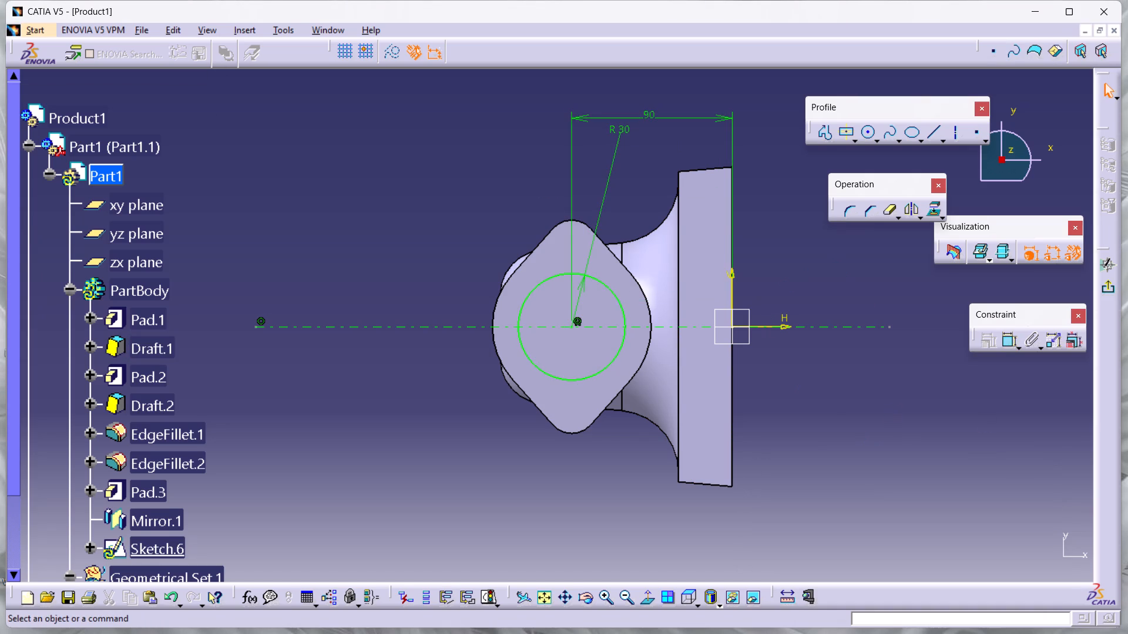
pyautogui.click(1112, 288)
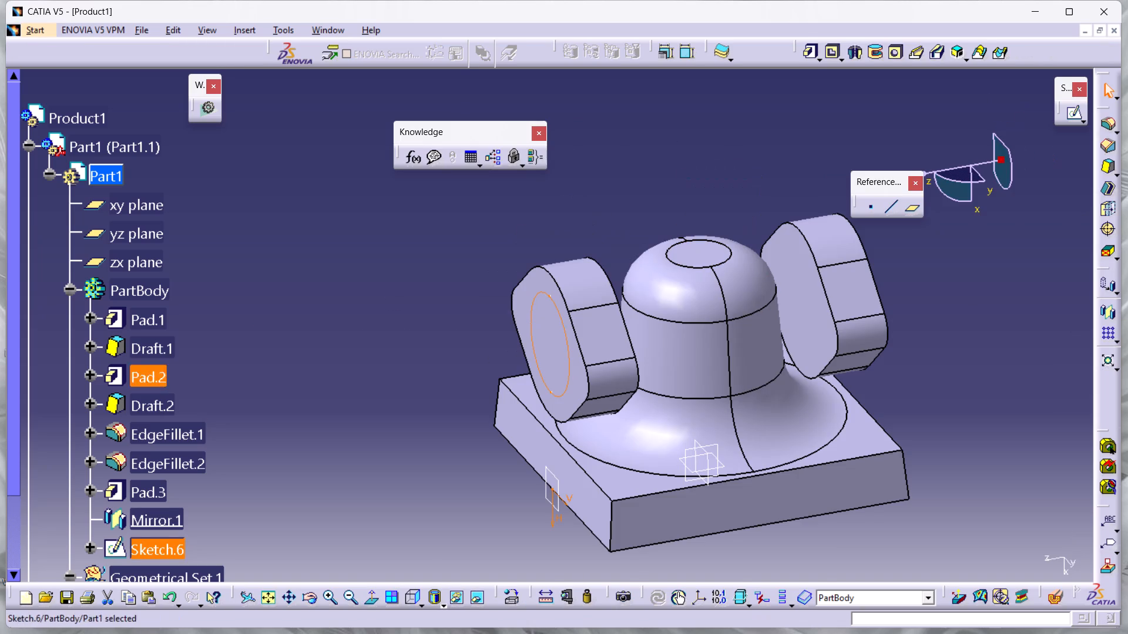
# Extrude the 30 mm-radius circle as a 180 mm pad, reversed so it runs inward through the boss to the mirrored profile pad.
pyautogui.click(807, 48)
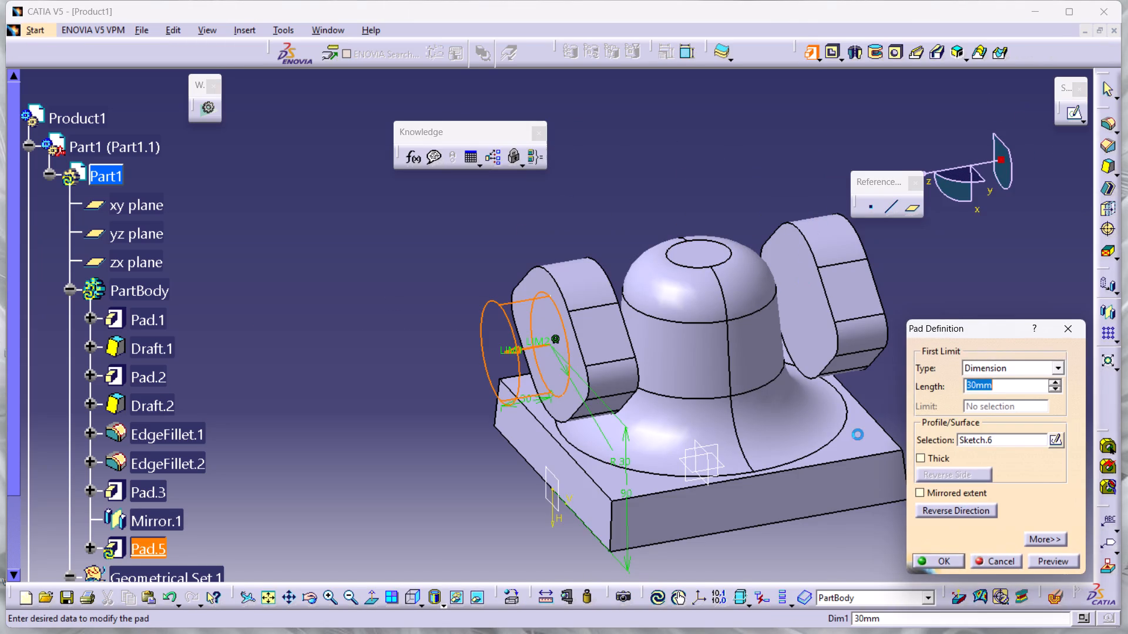
pyautogui.click(512, 350)
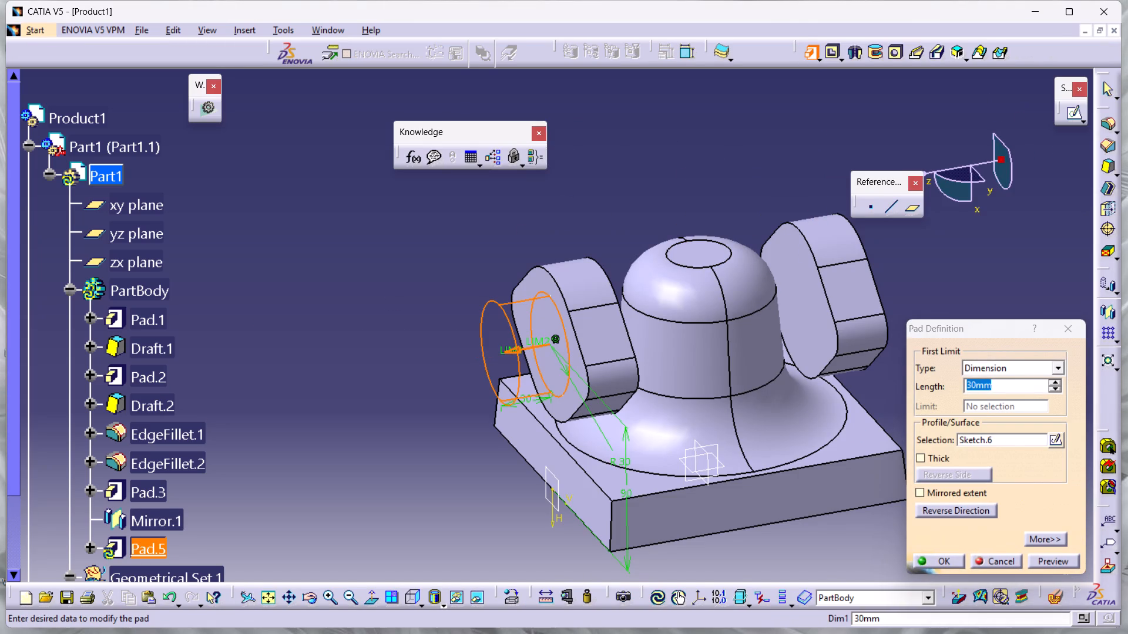
pyautogui.doubleClick(997, 385)
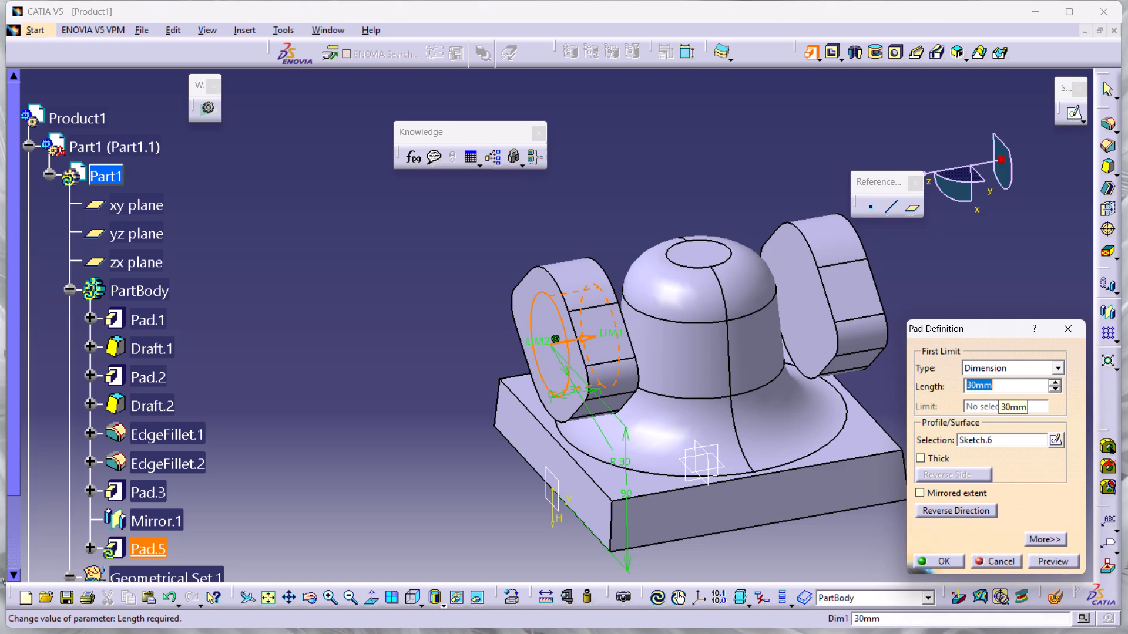
pyautogui.write('180')
pyautogui.press('Return')
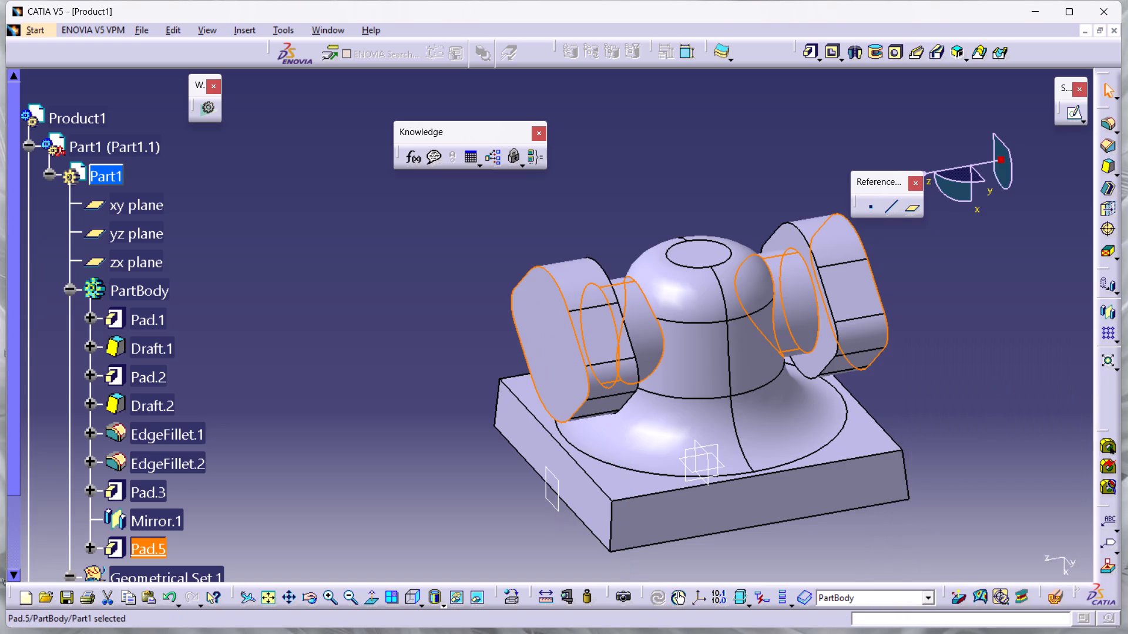
pyautogui.click(997, 436)
pyautogui.click(986, 433)
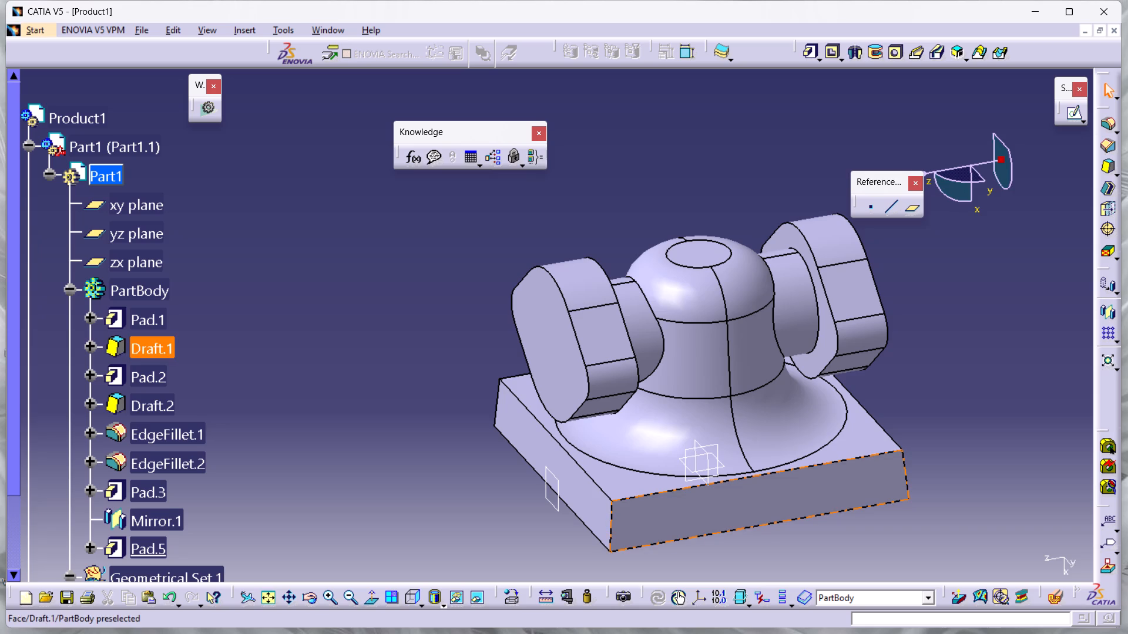
# Inspect the cylindrical pad between the two profile pads and the boss from several angles.
pyautogui.keyDown('ctrl'); pyautogui.moveTo(995, 427); pyautogui.dragTo(981, 403, button='middle'); pyautogui.keyUp('ctrl')
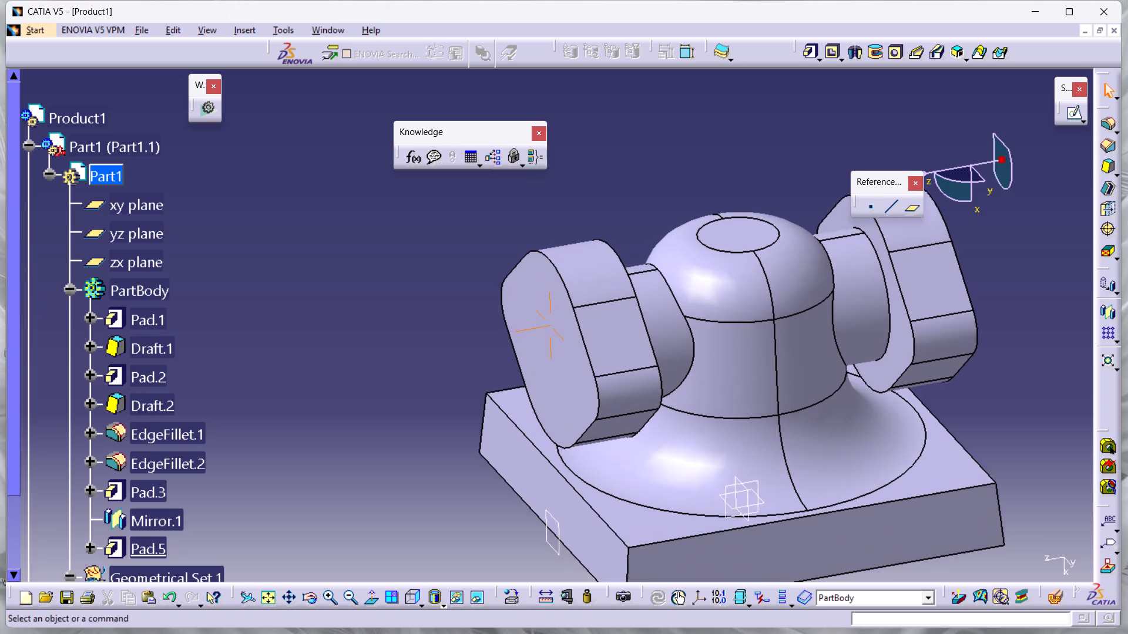
pyautogui.keyDown('ctrl'); pyautogui.moveTo(981, 403); pyautogui.dragTo(911, 416, button='middle'); pyautogui.keyUp('ctrl')
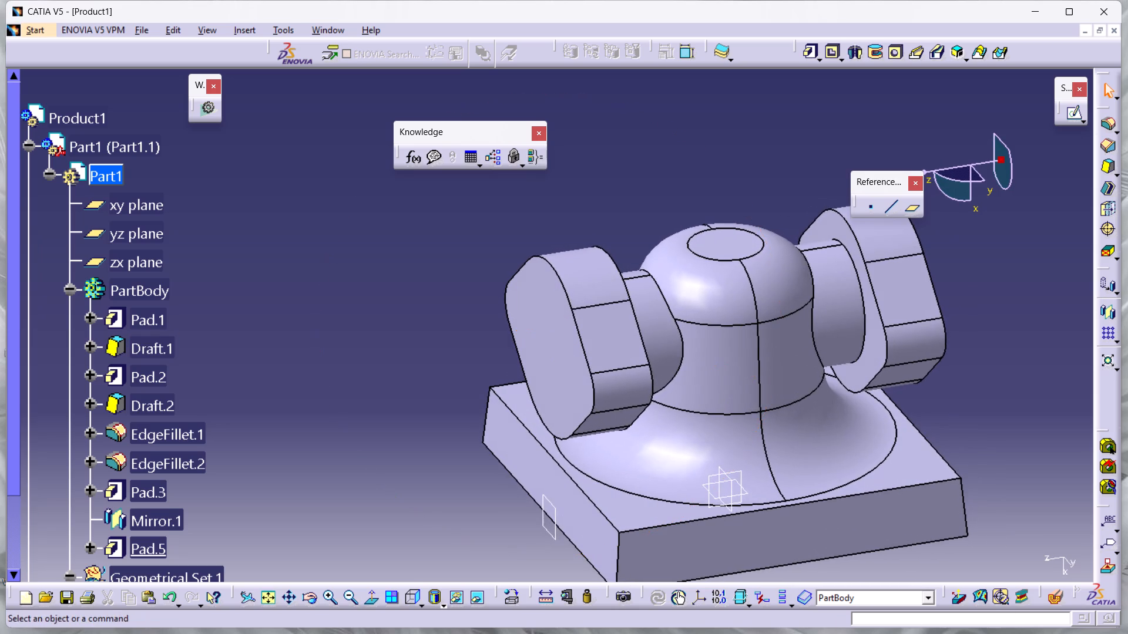
pyautogui.keyDown('ctrl'); pyautogui.moveTo(942, 383); pyautogui.dragTo(951, 417, button='middle'); pyautogui.keyUp('ctrl')
pyautogui.moveTo(976, 381); pyautogui.dragTo(794, 381, button='middle')
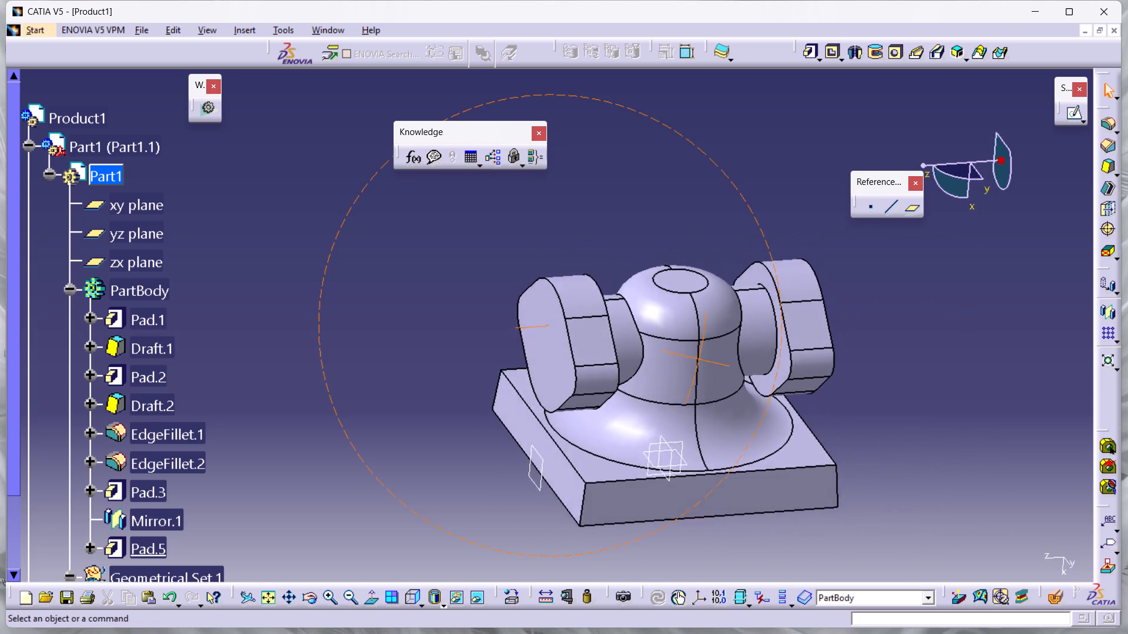
pyautogui.moveTo(794, 381); pyautogui.dragTo(780, 365, button='middle')
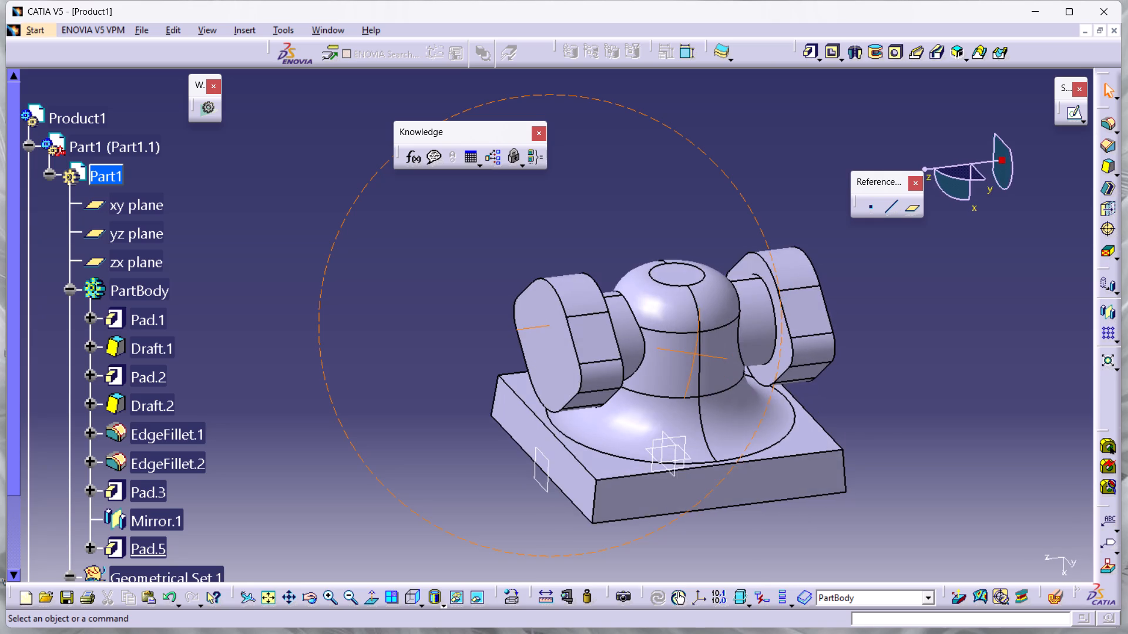
pyautogui.moveTo(780, 365); pyautogui.dragTo(734, 369, button='middle')
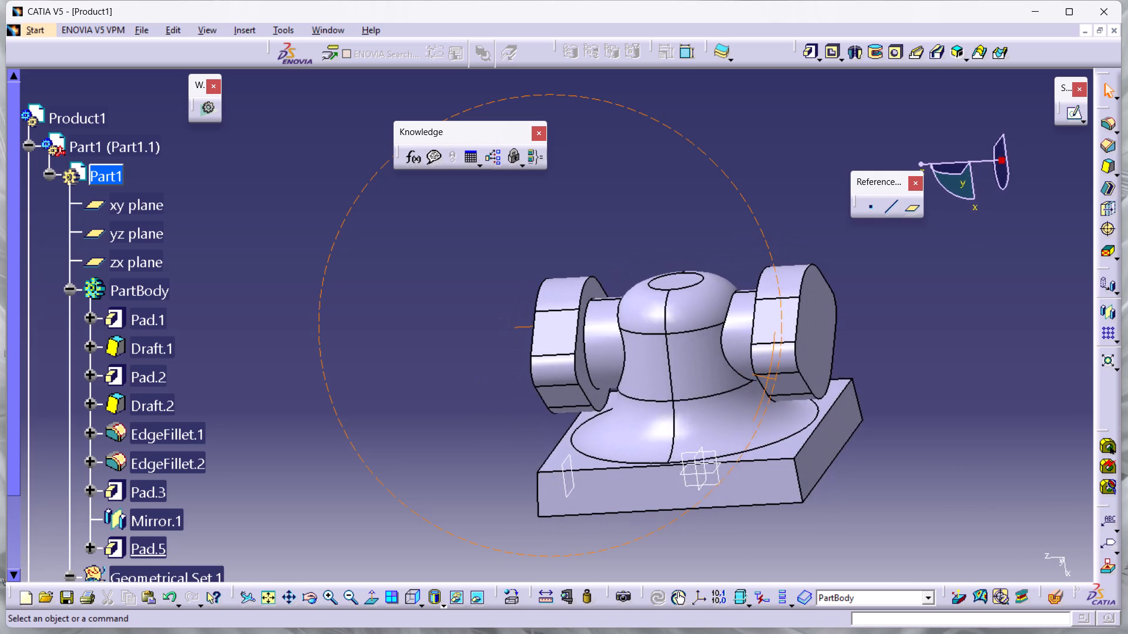
pyautogui.moveTo(734, 369); pyautogui.dragTo(766, 365, button='middle')
pyautogui.middleClick(1010, 413)
pyautogui.moveTo(507, 377); pyautogui.dragTo(714, 396, button='middle')
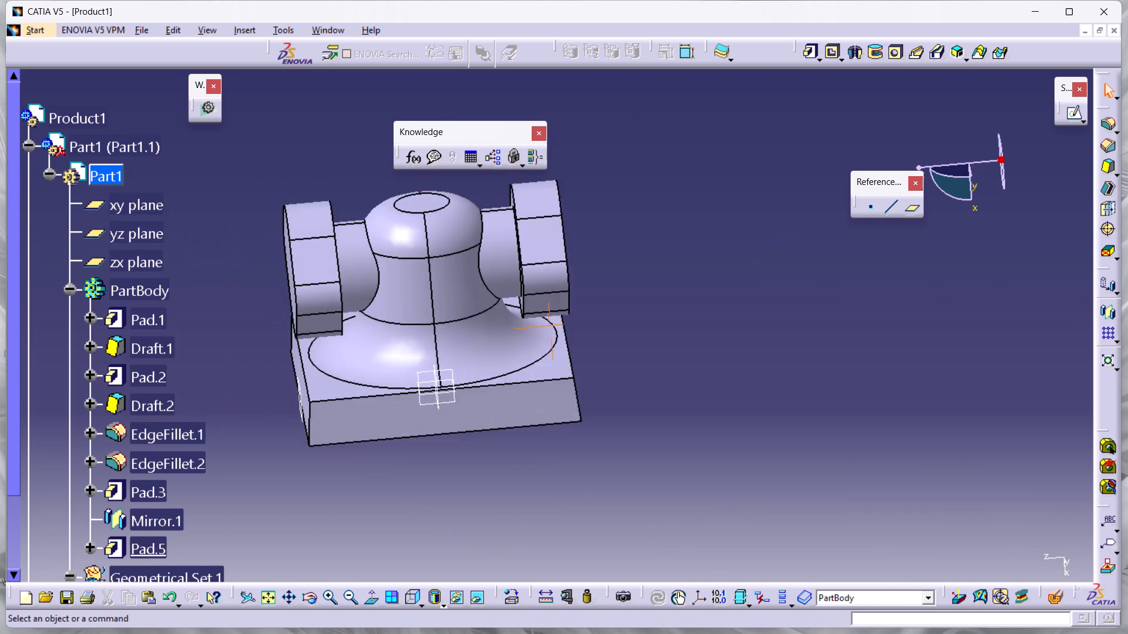
pyautogui.moveTo(714, 396); pyautogui.dragTo(810, 454, button='middle')
# Hide the PartBody so only the reference planes remain in view.
pyautogui.scroll(-2, 232, 465)
pyautogui.scroll(-1, 143, 400)
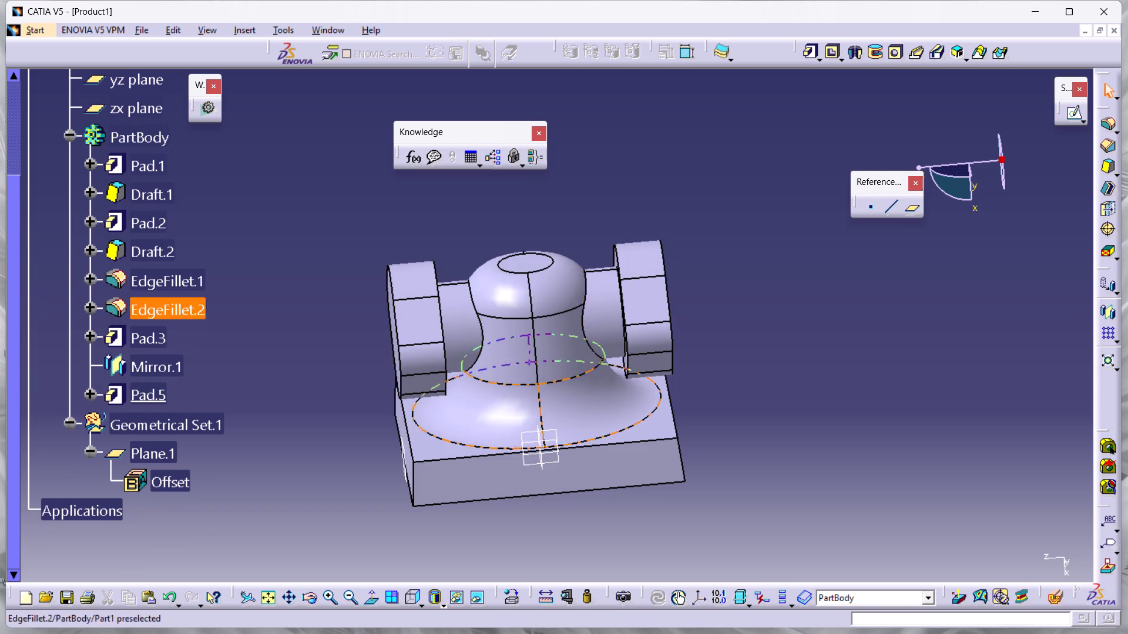
pyautogui.click(124, 145)
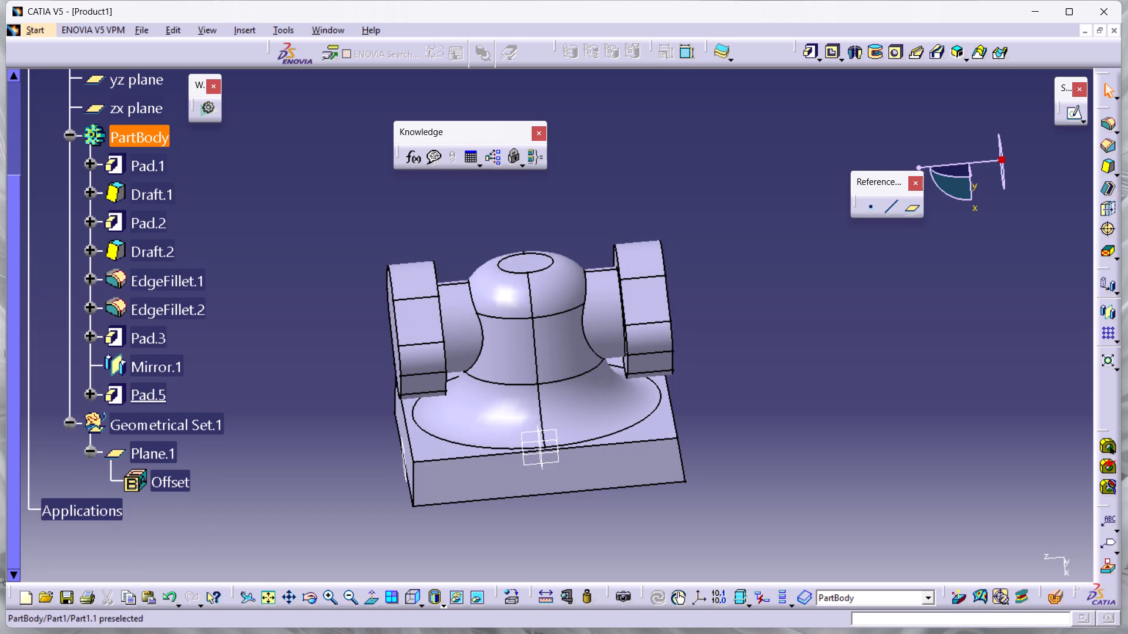
pyautogui.rightClick(124, 144)
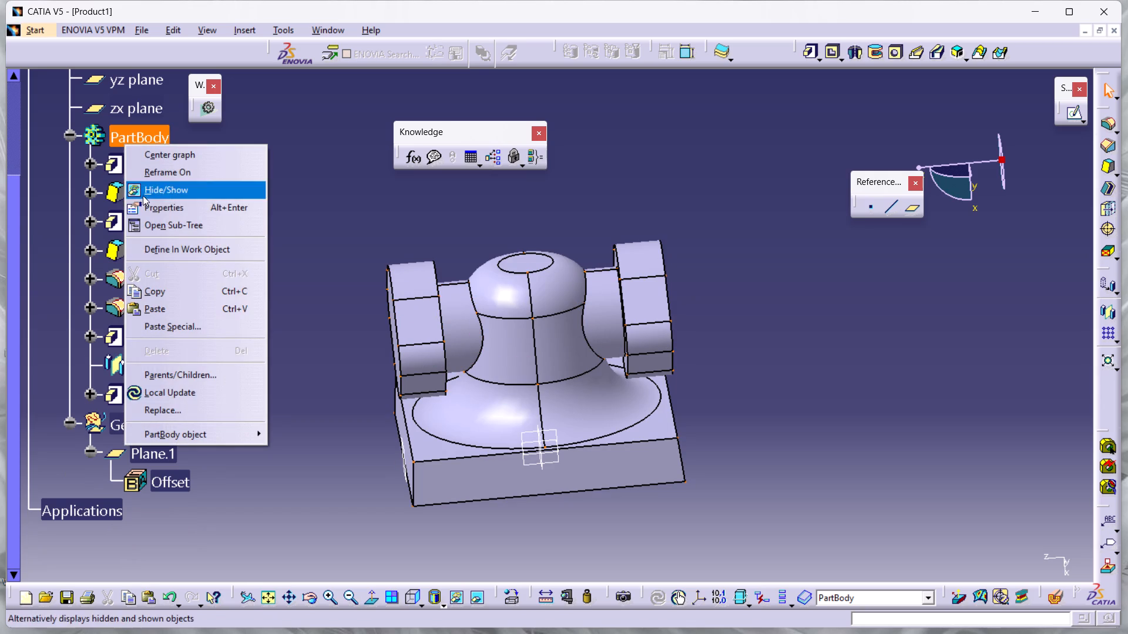
pyautogui.click(149, 187)
pyautogui.click(740, 361)
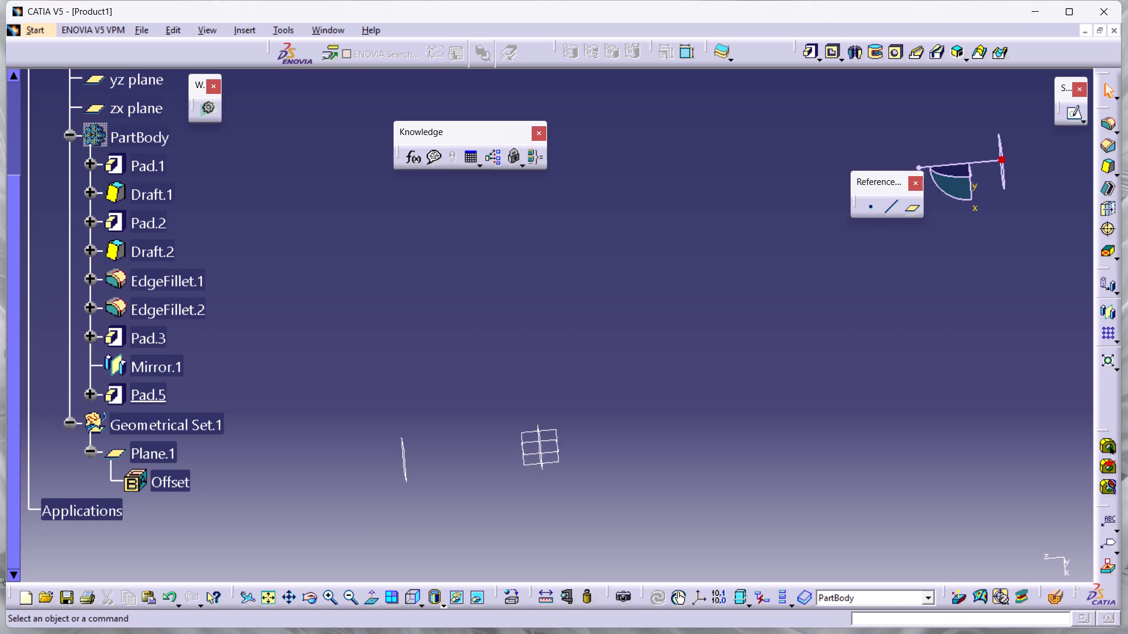
# Insert a new body into the part and start a sketch in it on the yz plane.
pyautogui.moveTo(543, 516); pyautogui.dragTo(573, 422, button='middle')
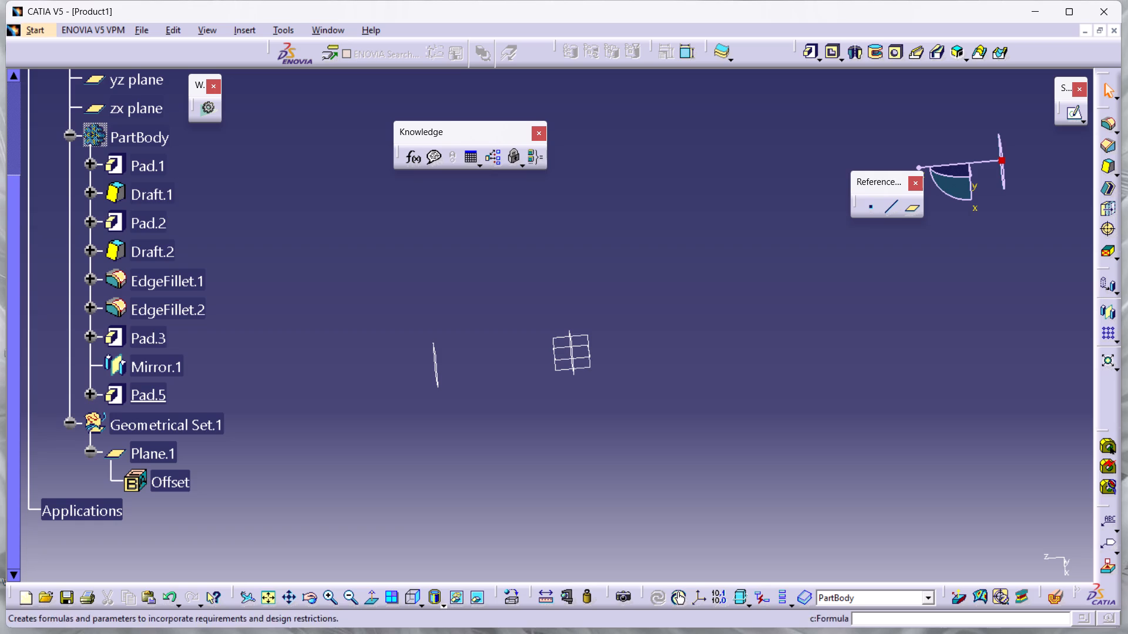
pyautogui.click(240, 29)
pyautogui.click(286, 69)
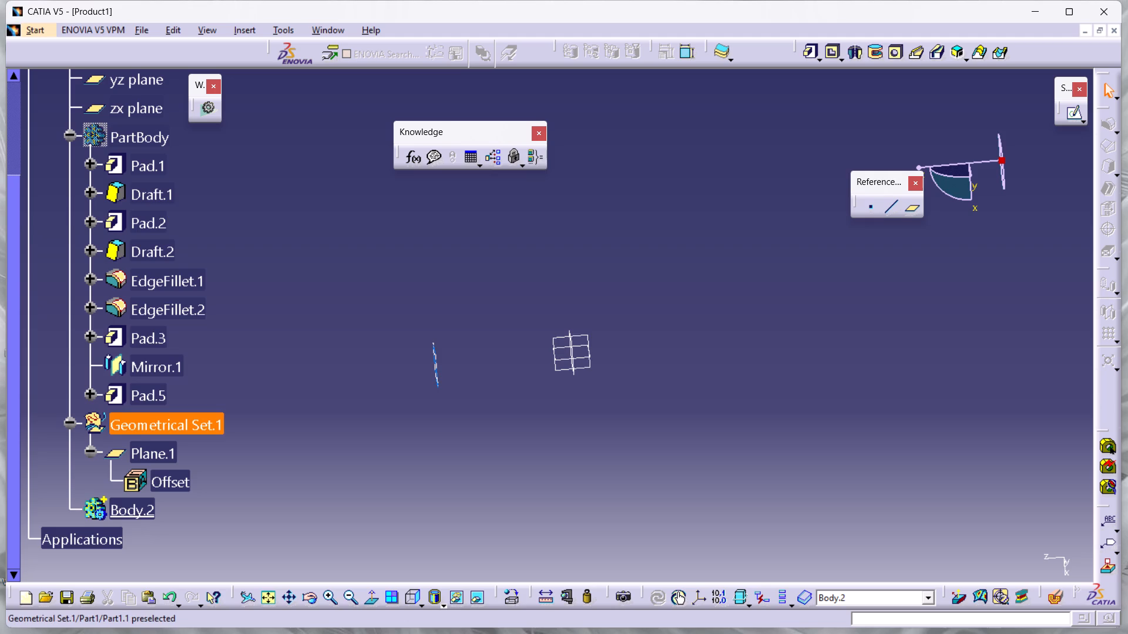
pyautogui.click(137, 505)
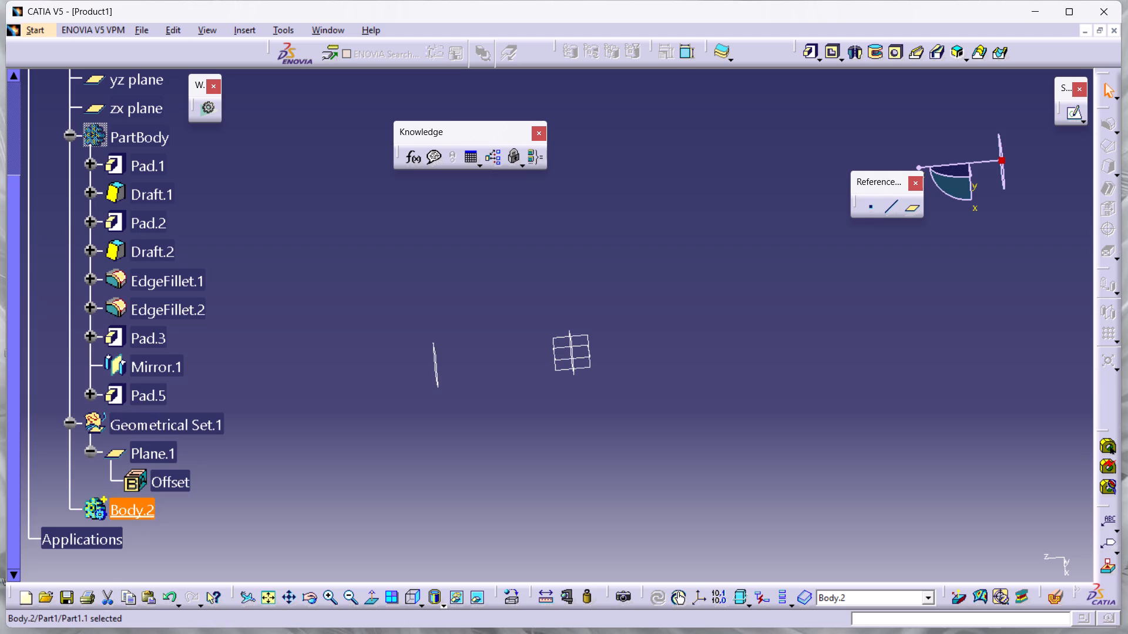
pyautogui.click(561, 362)
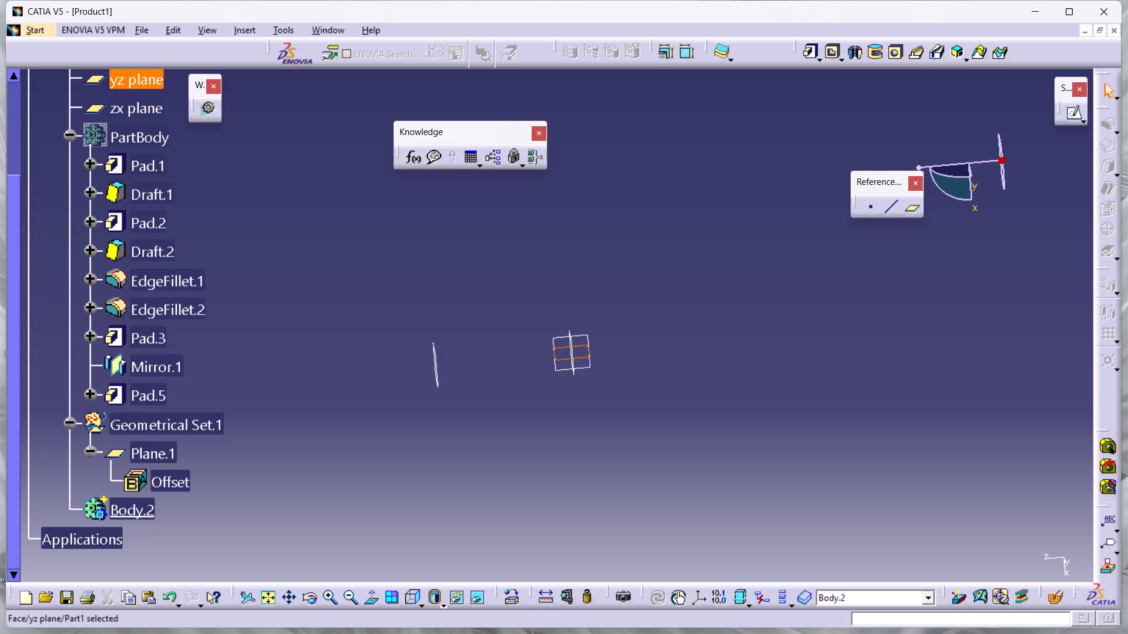
pyautogui.click(1075, 116)
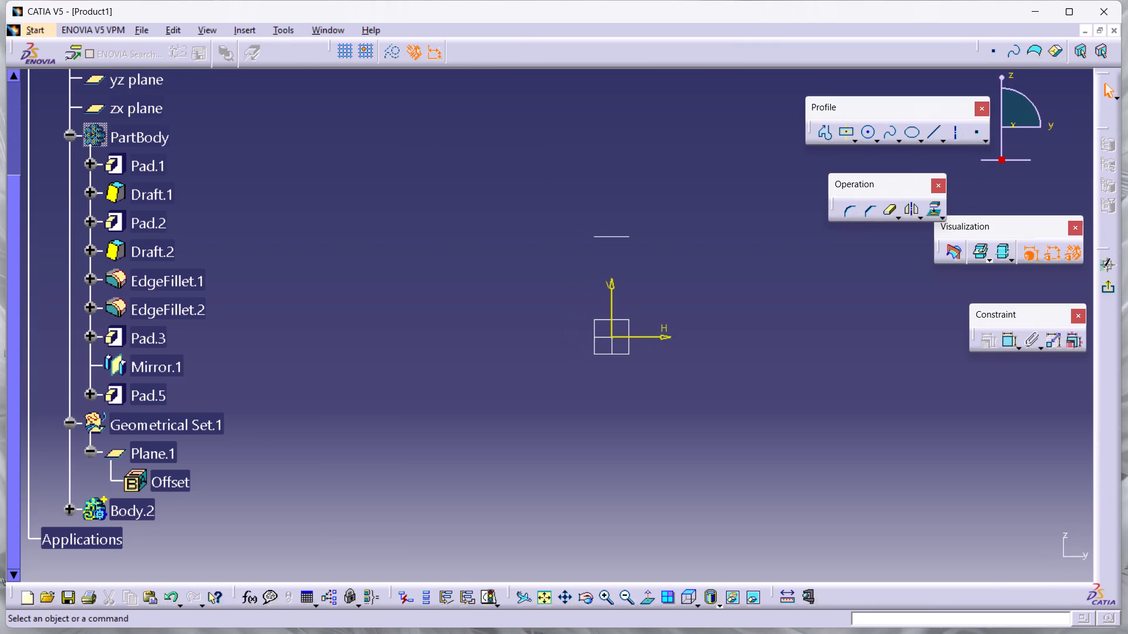
# Examine the reference planes and the empty yz-plane sketch from the isometric, left, top, bottom, front and right standard views.
pyautogui.moveTo(656, 262); pyautogui.dragTo(617, 239, button='middle')
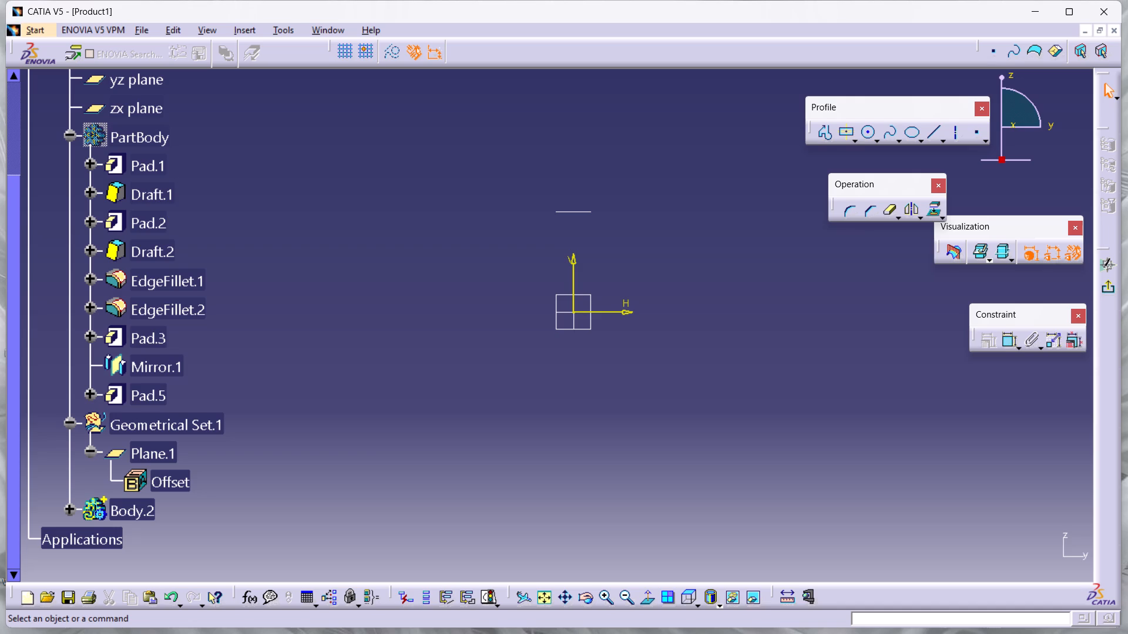
pyautogui.scroll(5, 59, 280)
pyautogui.scroll(1, 52, 222)
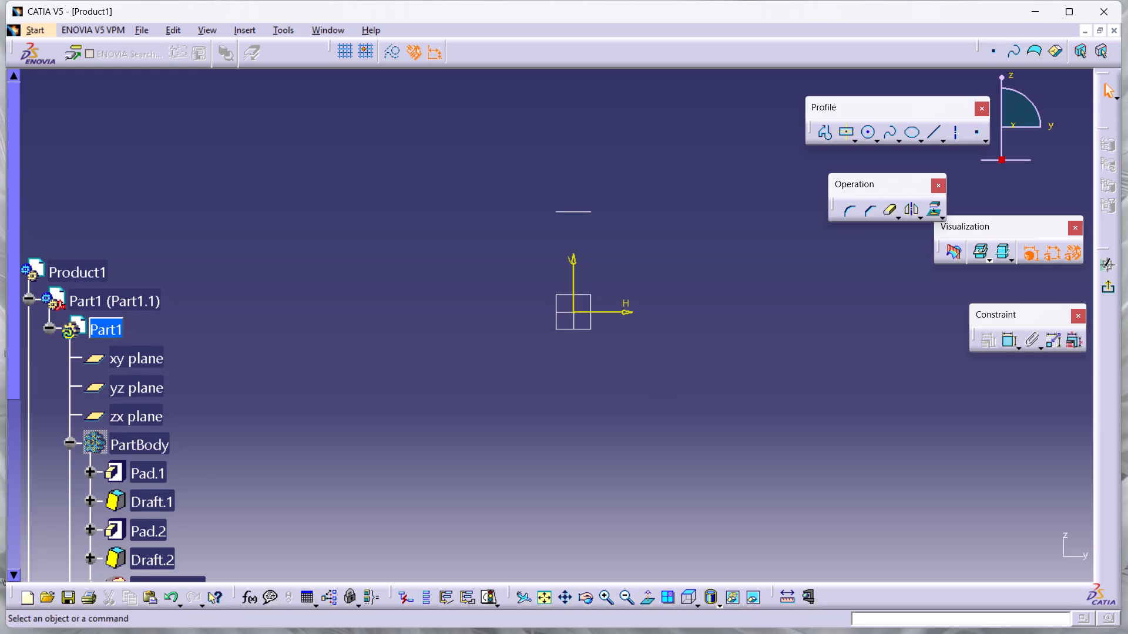
pyautogui.scroll(-2, 260, 445)
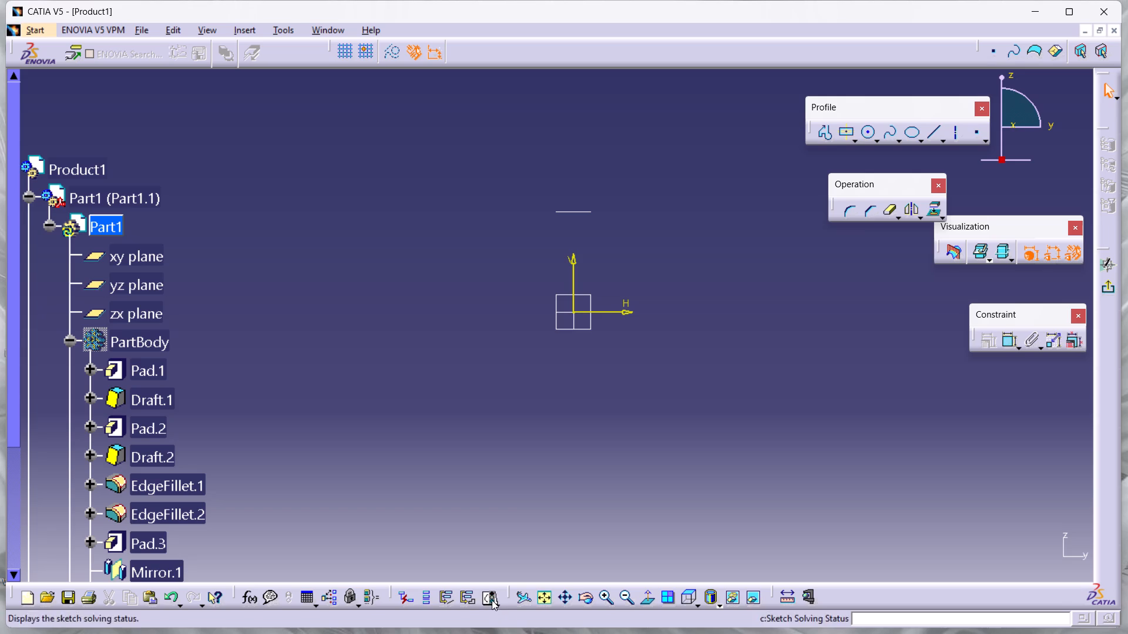
pyautogui.click(702, 604)
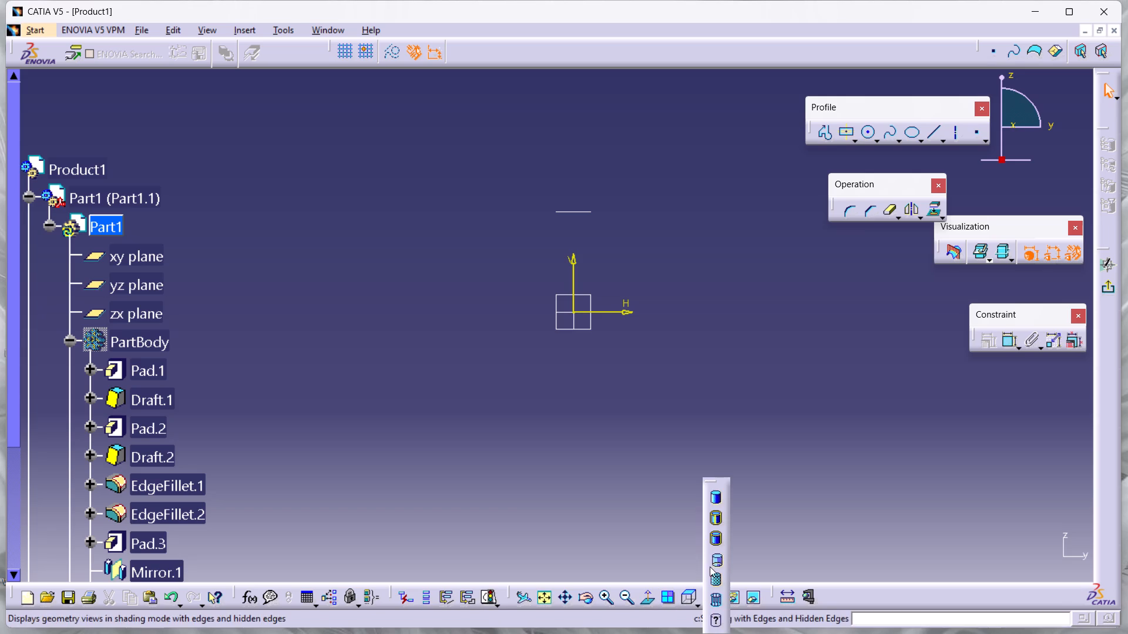
pyautogui.click(637, 542)
pyautogui.click(698, 604)
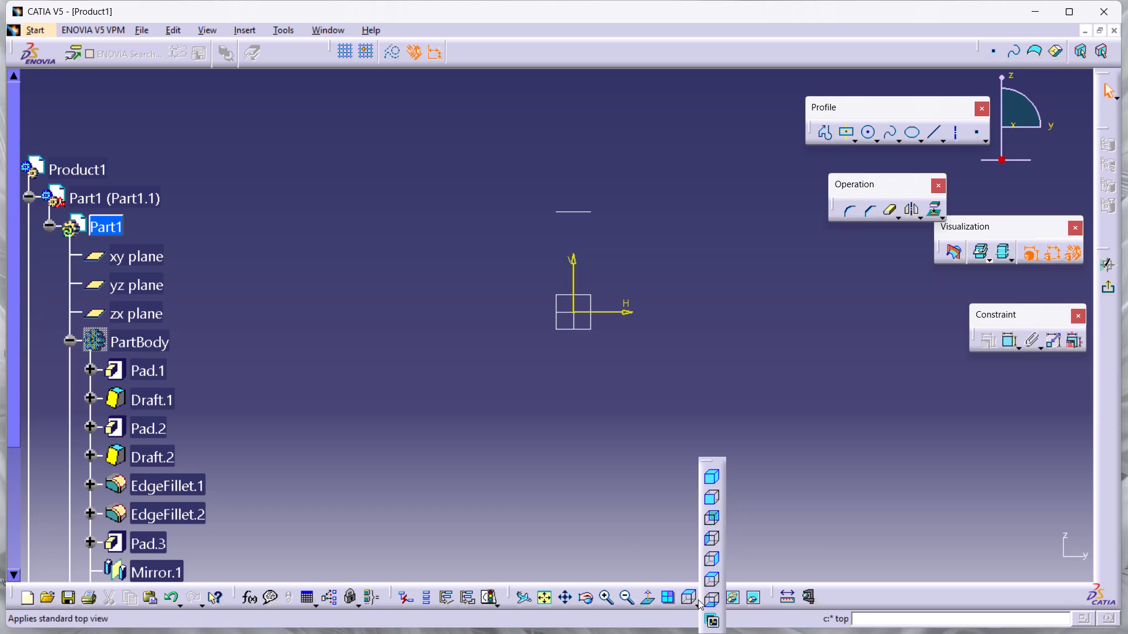
pyautogui.click(711, 541)
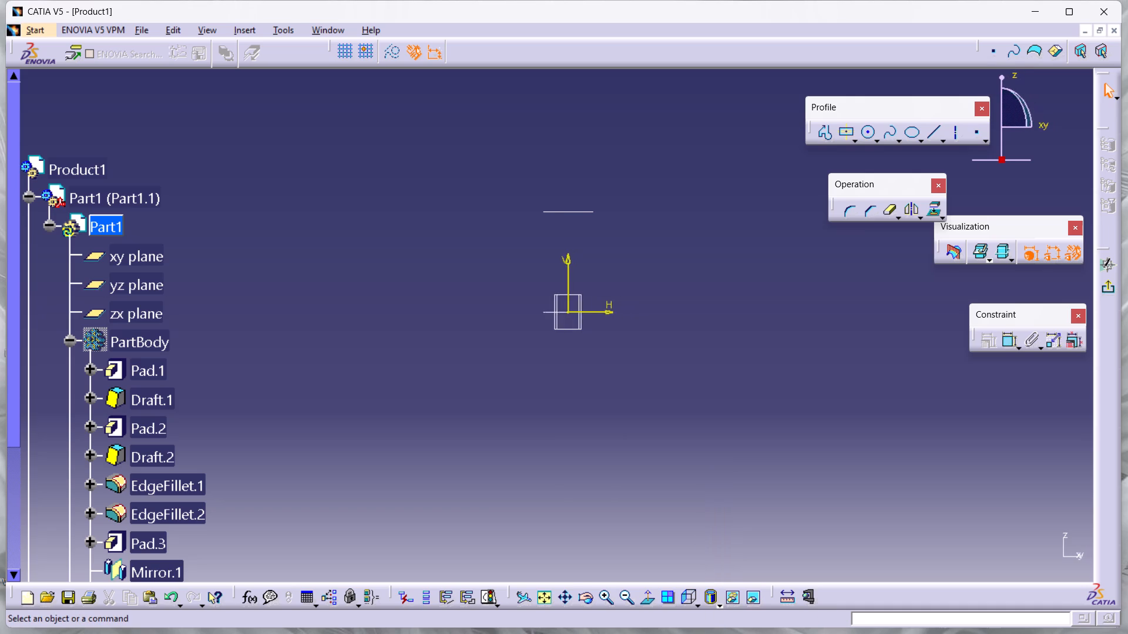
pyautogui.click(699, 602)
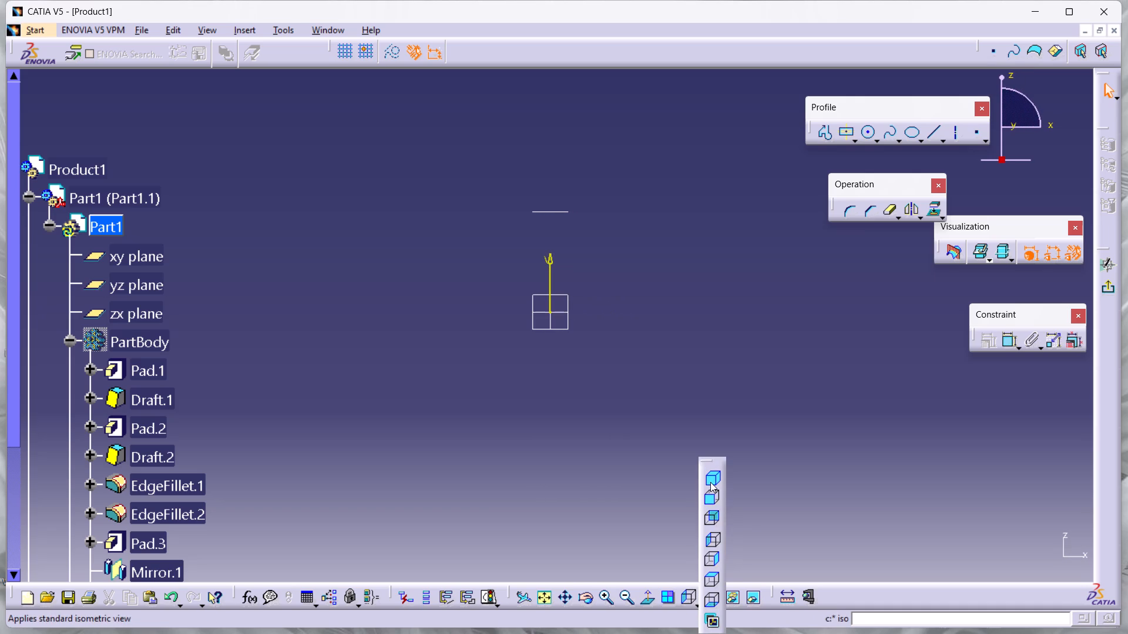
pyautogui.click(710, 481)
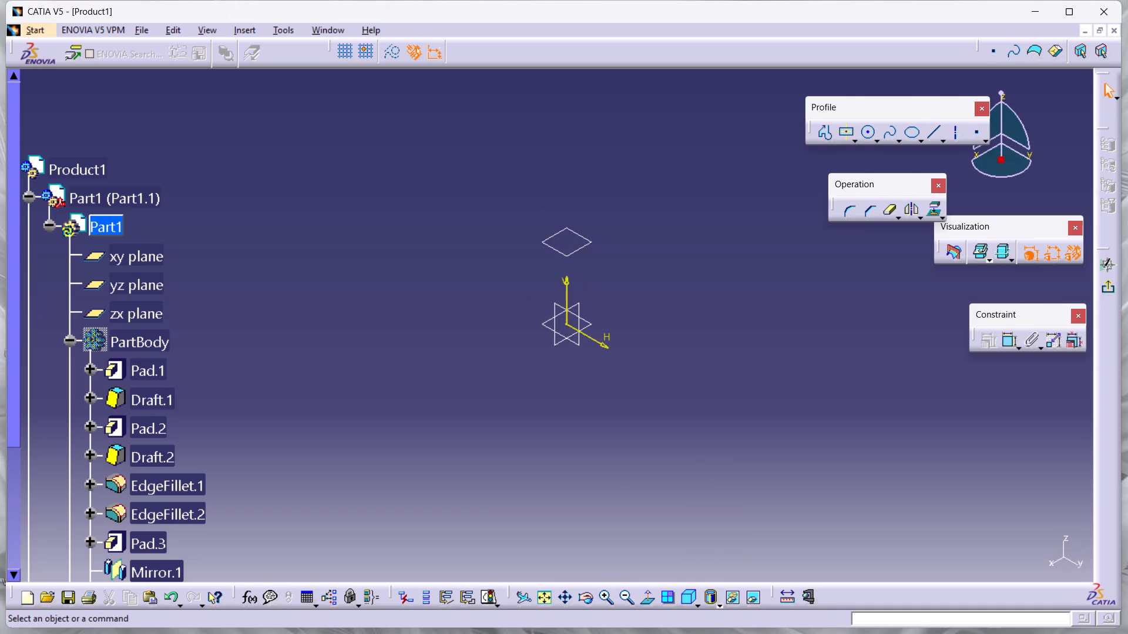
pyautogui.click(698, 601)
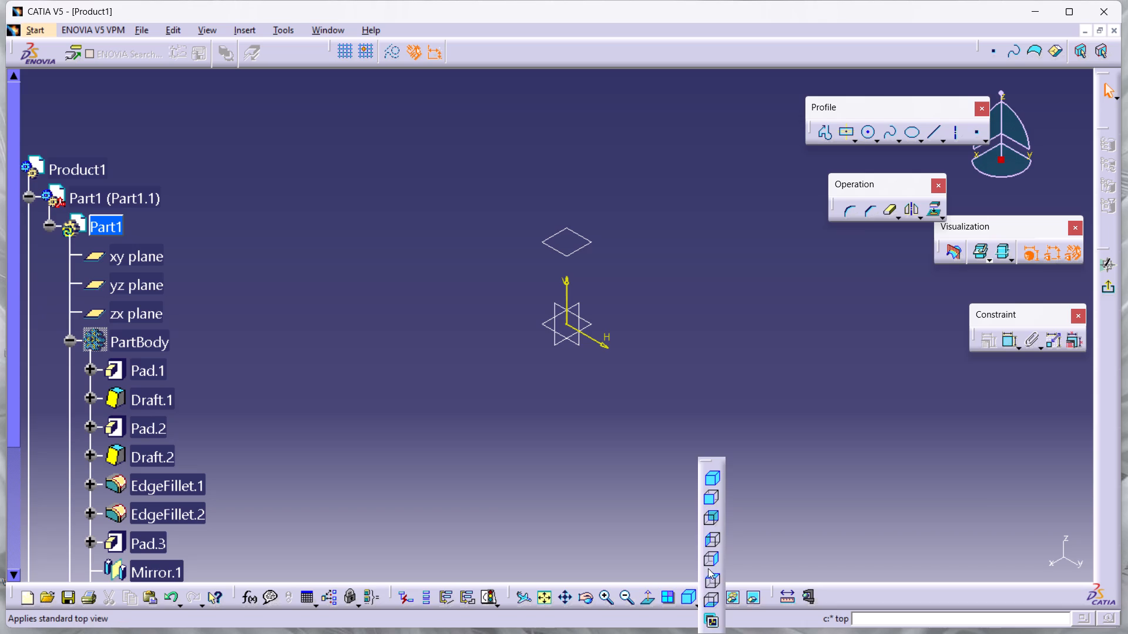
pyautogui.click(706, 544)
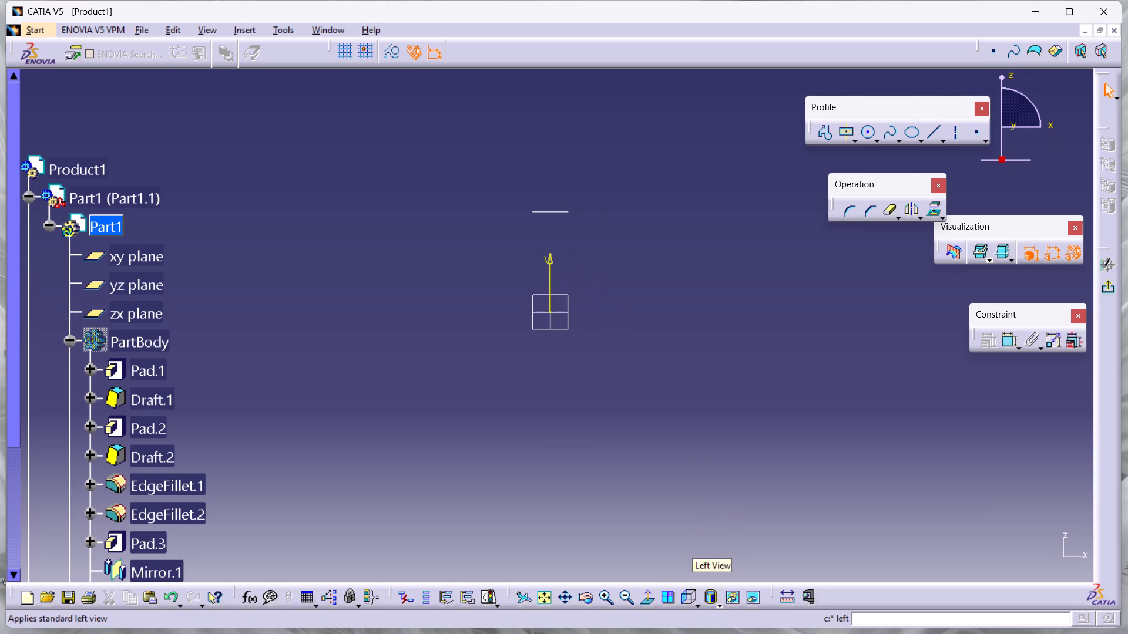
pyautogui.click(701, 604)
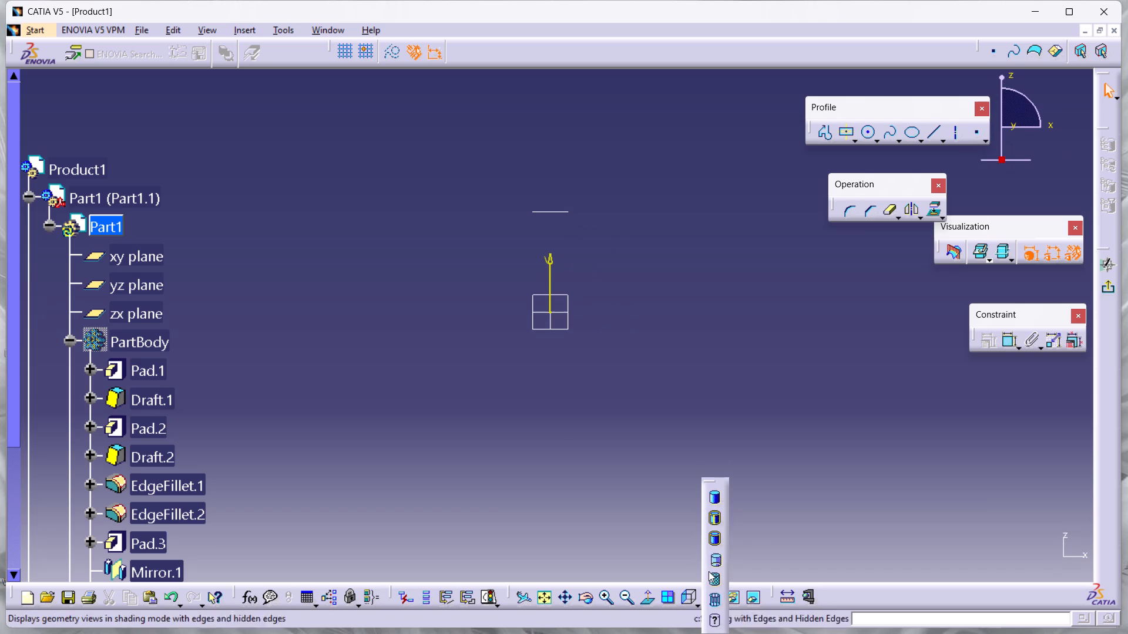
pyautogui.click(666, 571)
pyautogui.click(695, 605)
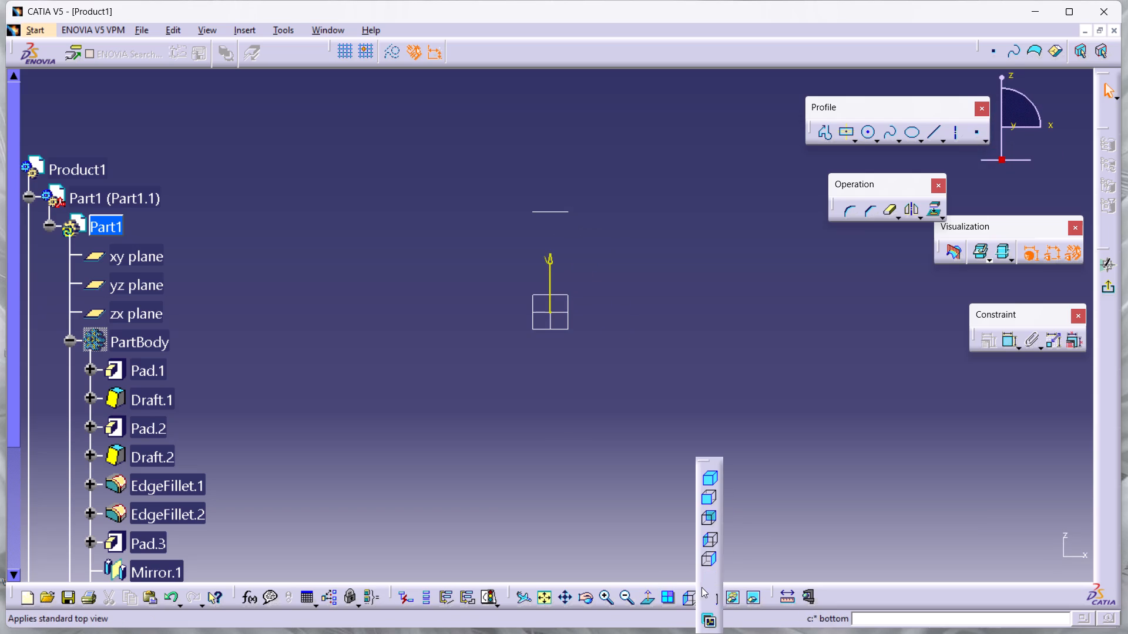
pyautogui.click(704, 583)
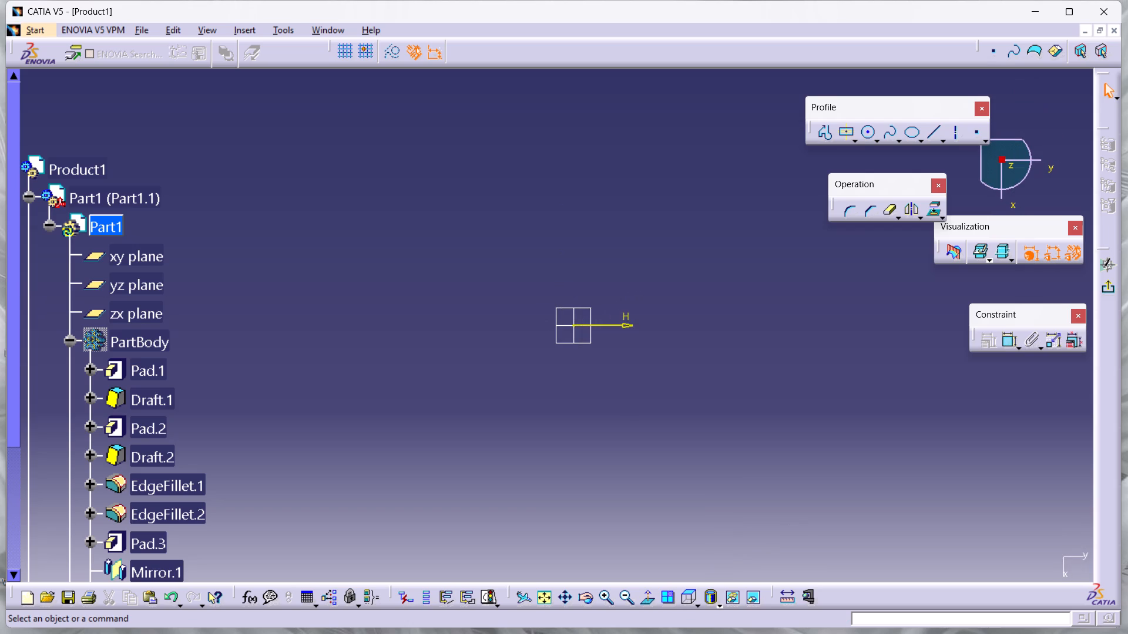
pyautogui.click(697, 605)
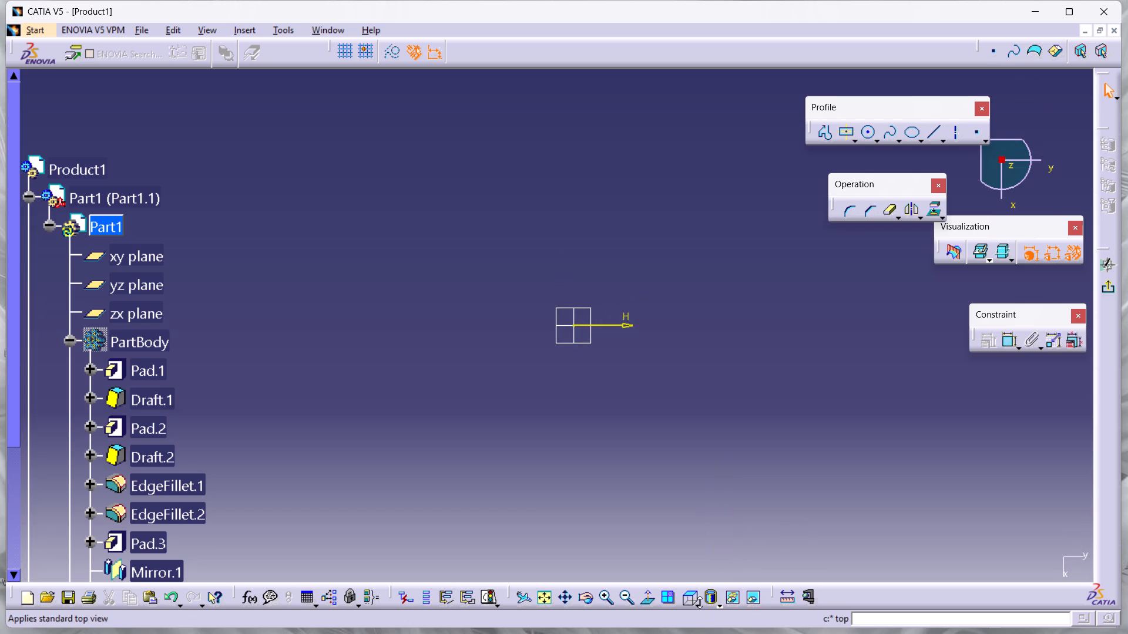
pyautogui.click(700, 606)
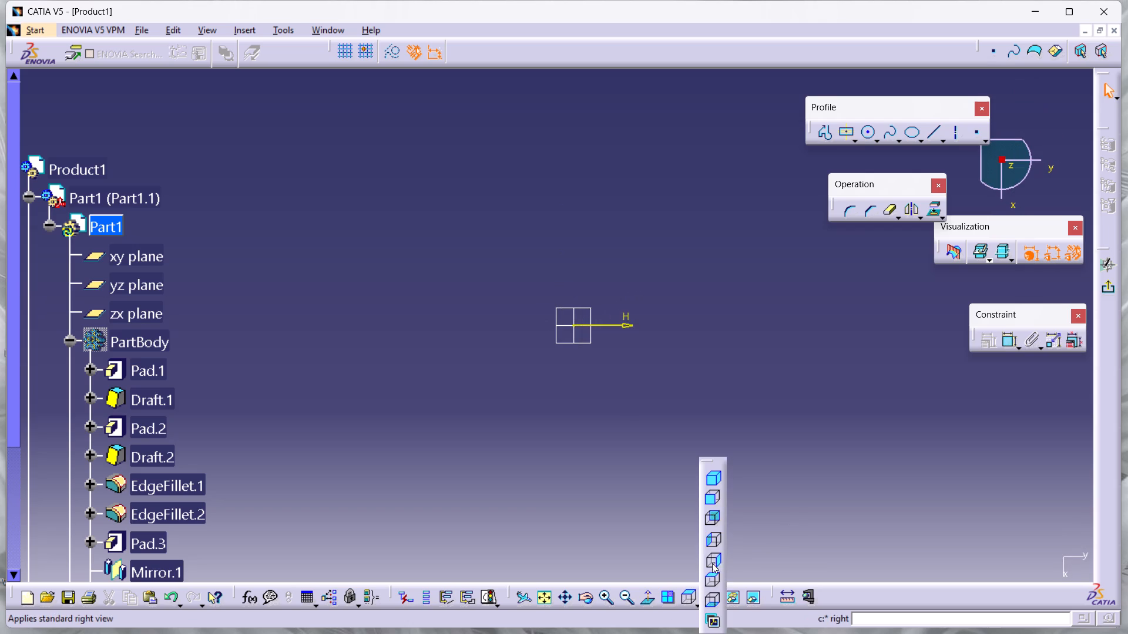
pyautogui.click(711, 604)
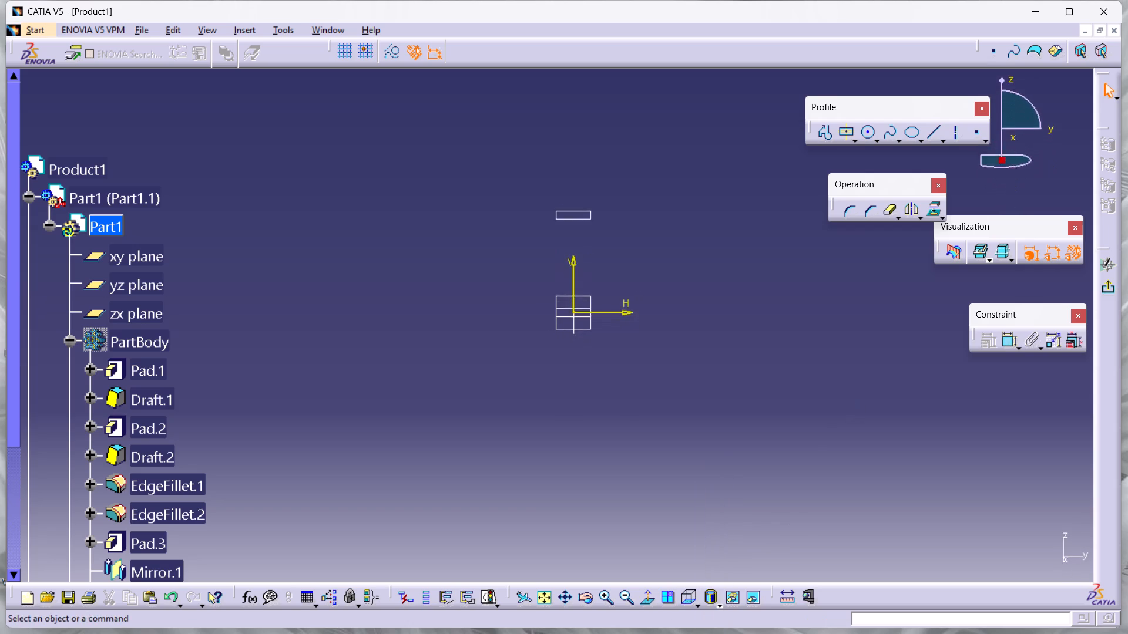
pyautogui.click(696, 605)
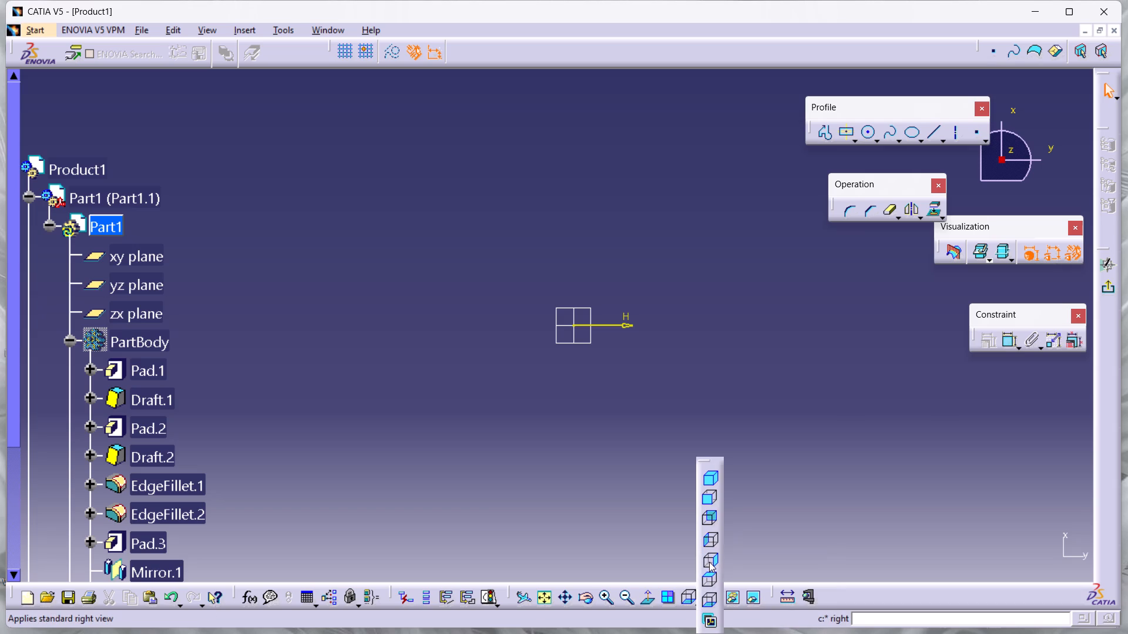
pyautogui.click(706, 501)
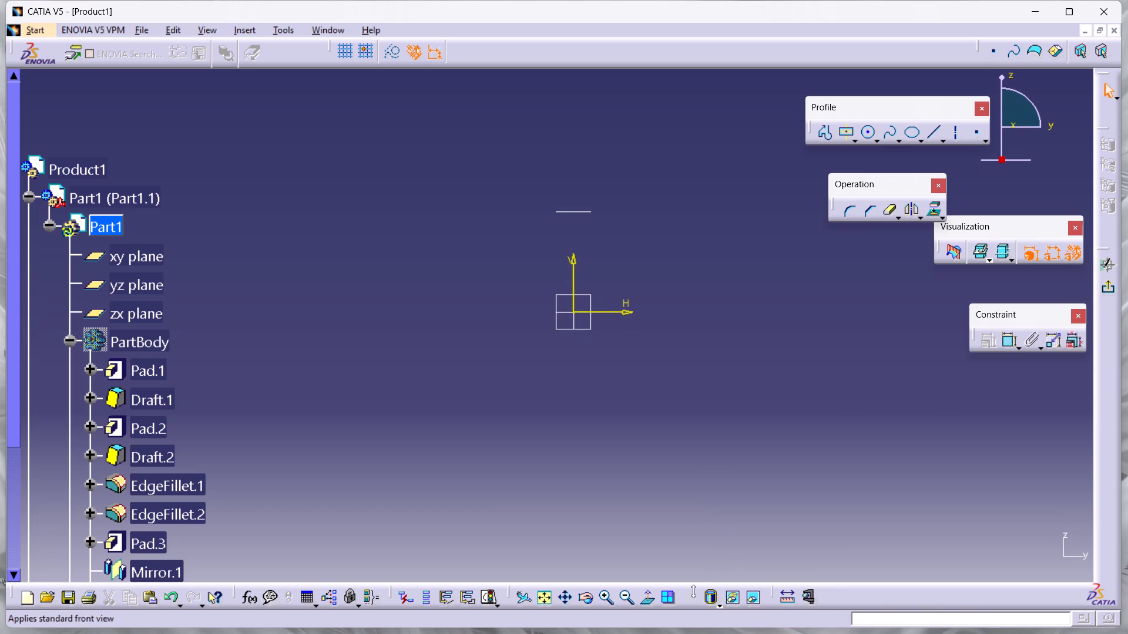
pyautogui.click(700, 605)
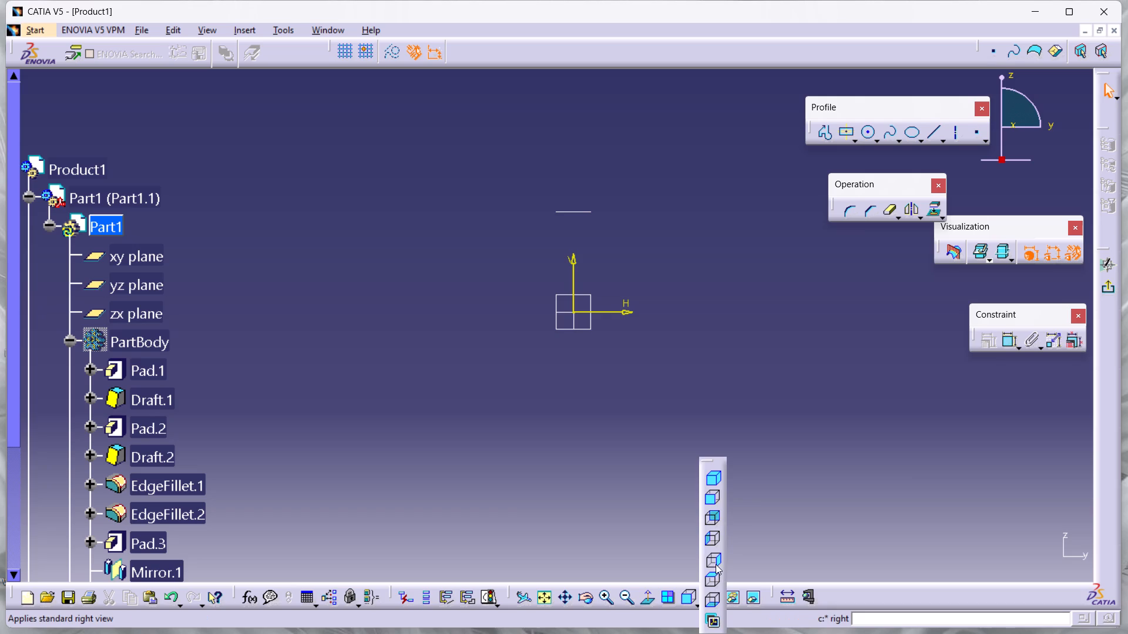
pyautogui.click(716, 564)
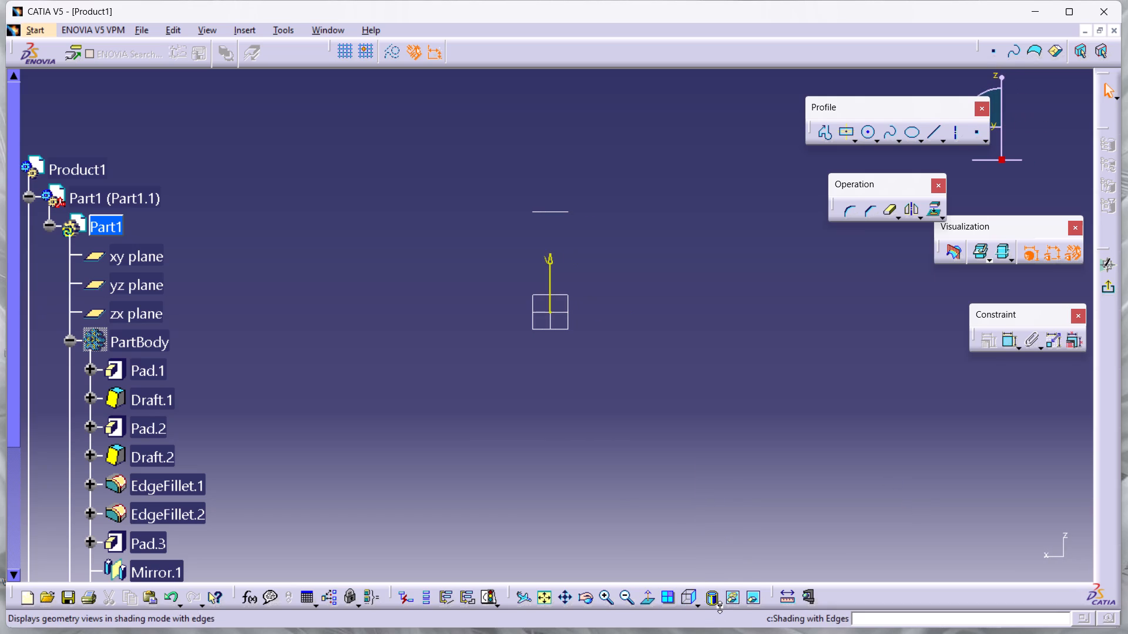
pyautogui.click(720, 607)
pyautogui.doubleClick(700, 601)
pyautogui.tripleClick(833, 497)
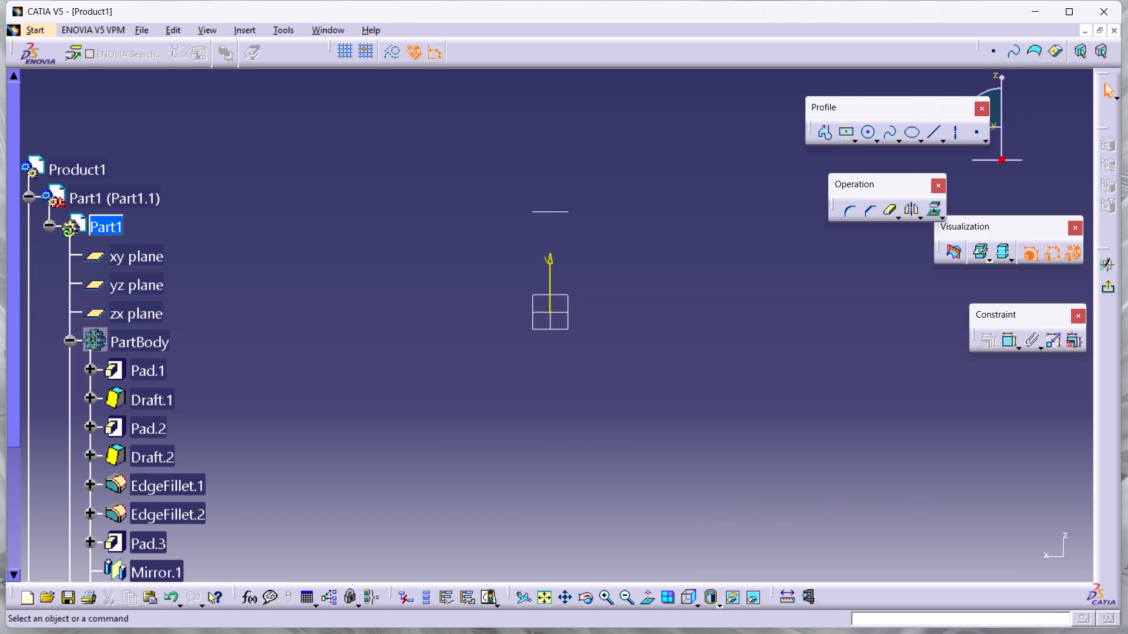
# Leave the empty yz-plane sketch and start a new sketch in Body.2 on the xy plane.
pyautogui.click(1109, 292)
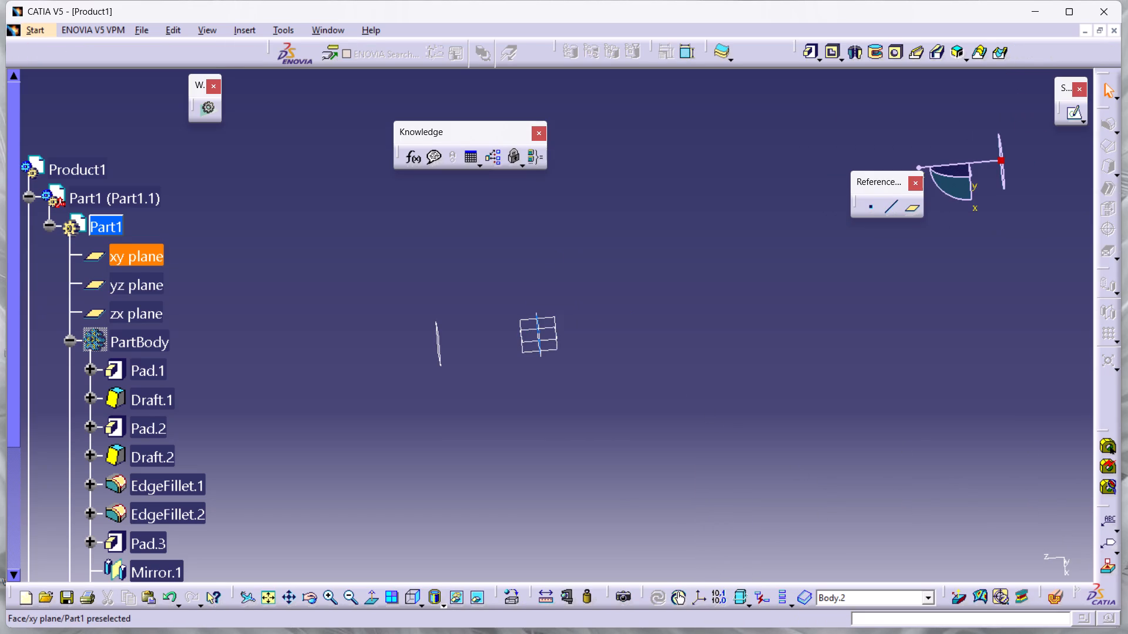
pyautogui.click(540, 322)
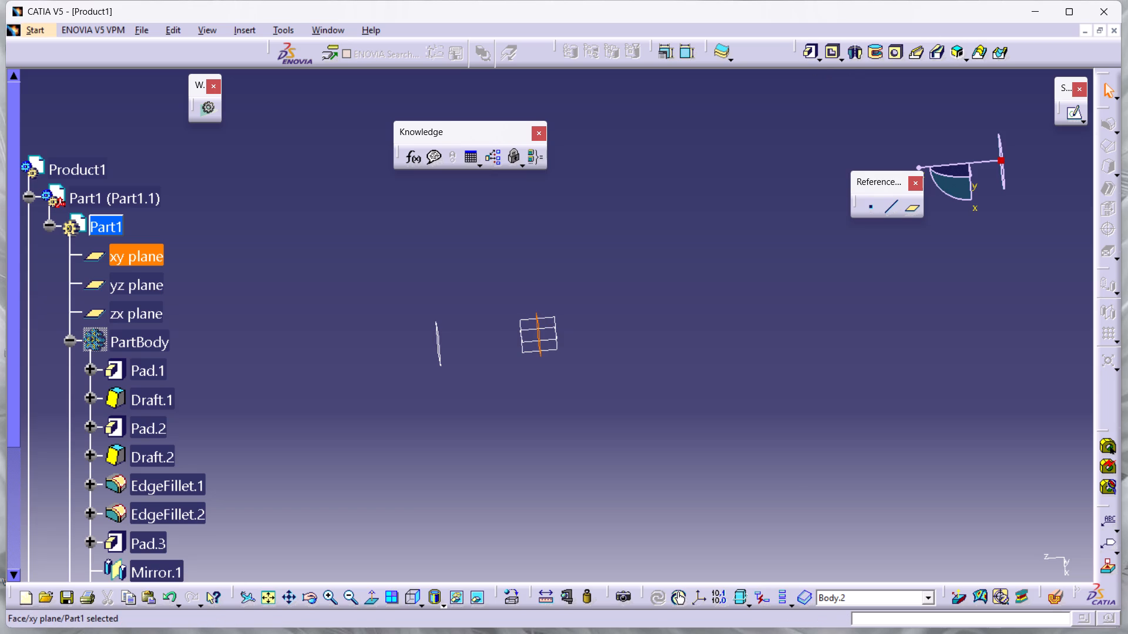
pyautogui.click(1073, 119)
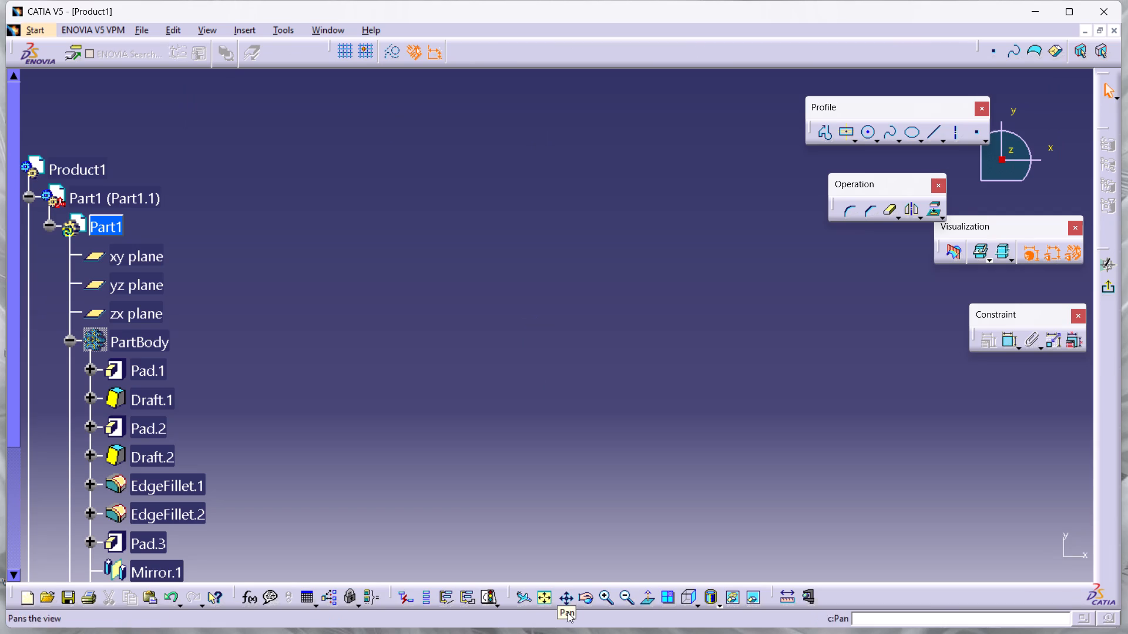
pyautogui.click(545, 600)
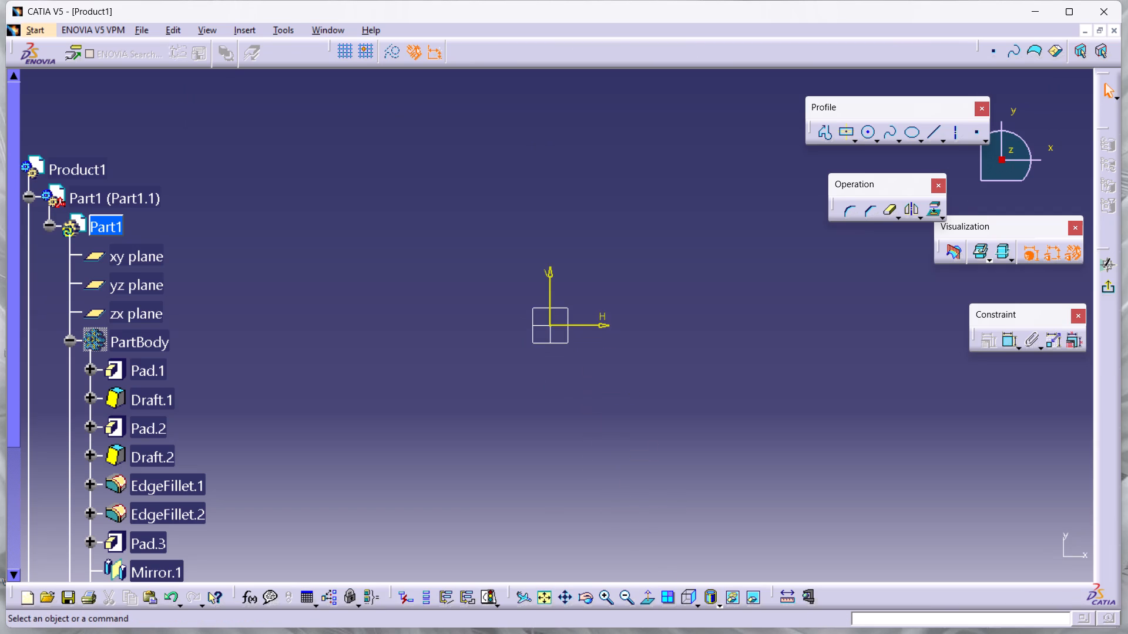
pyautogui.moveTo(582, 290); pyautogui.dragTo(580, 249, button='middle')
pyautogui.moveTo(625, 268); pyautogui.dragTo(607, 331, button='middle')
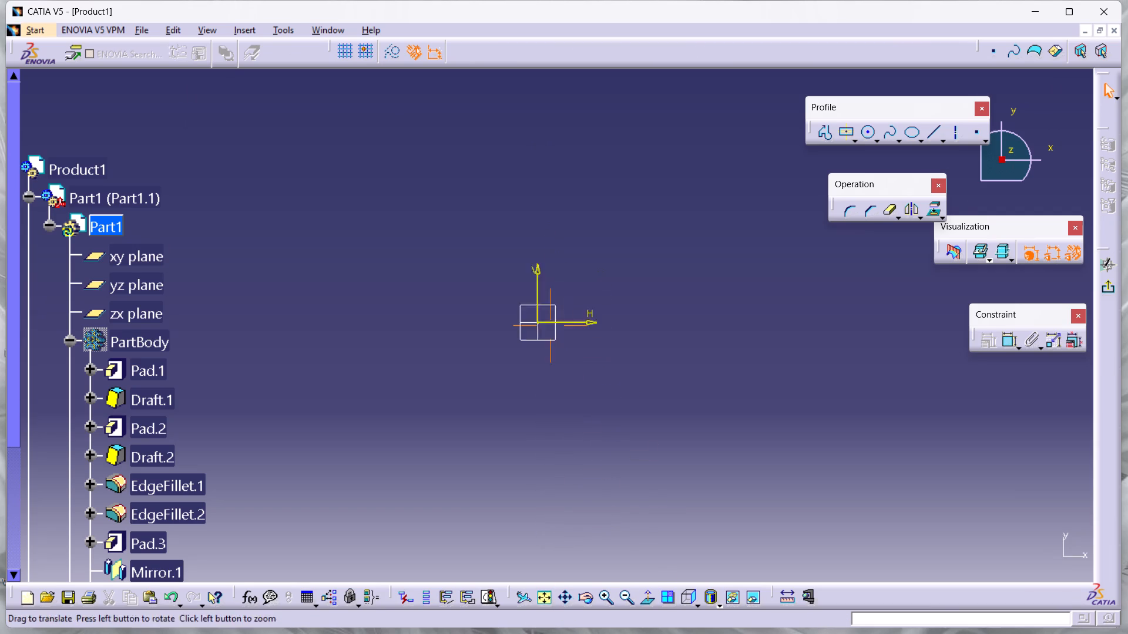
pyautogui.moveTo(607, 331); pyautogui.dragTo(605, 341, button='middle')
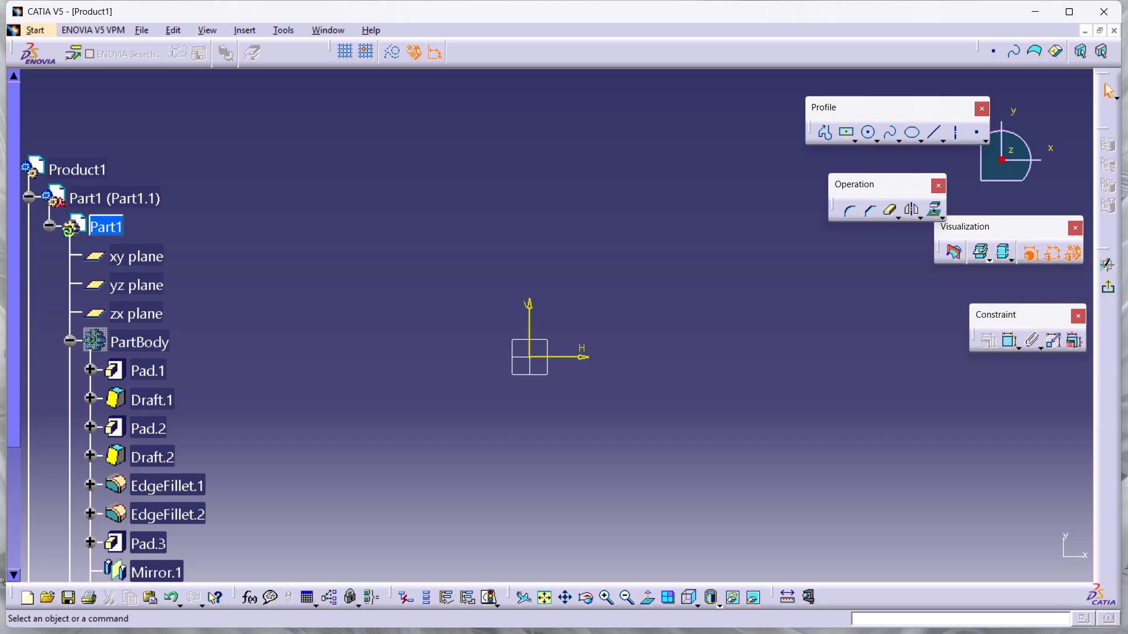
# Sketch a circle centred on the sketch origin with a radius of about 20 mm.
pyautogui.click(868, 130)
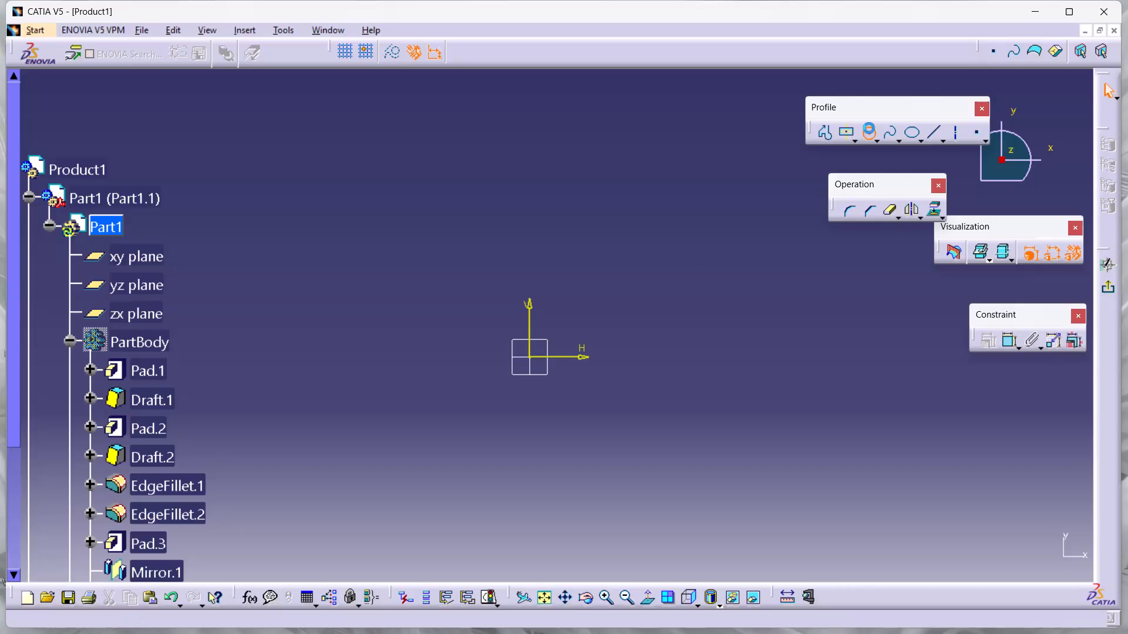
pyautogui.click(532, 359)
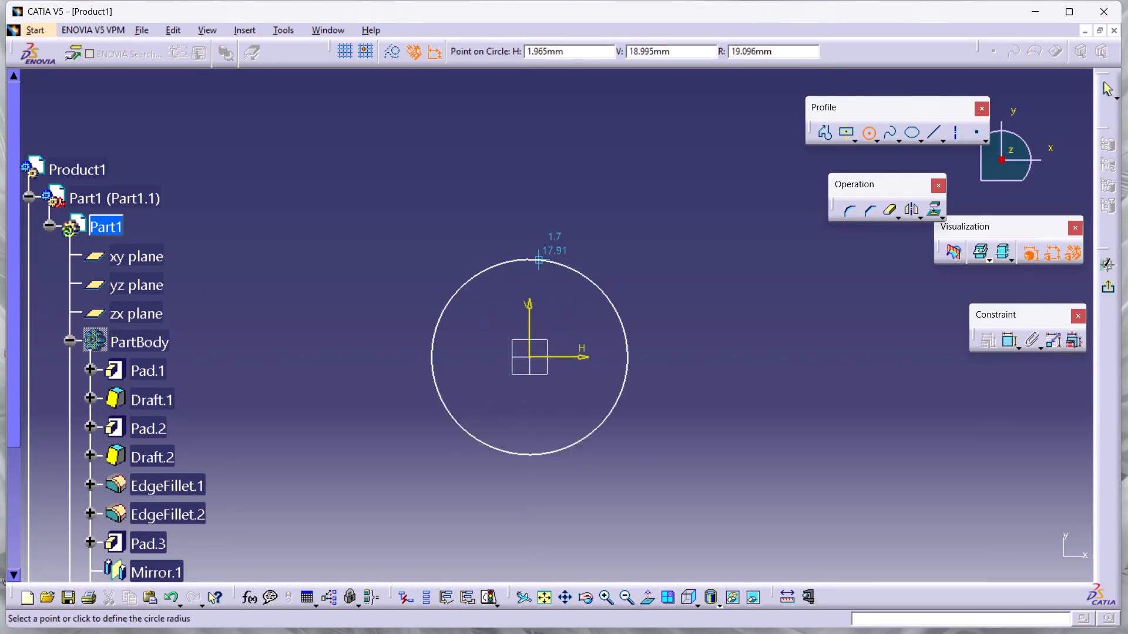
pyautogui.click(553, 250)
# Dimension the circle, switch the constraint from radius to diameter, and set it to 100 mm.
pyautogui.click(1006, 343)
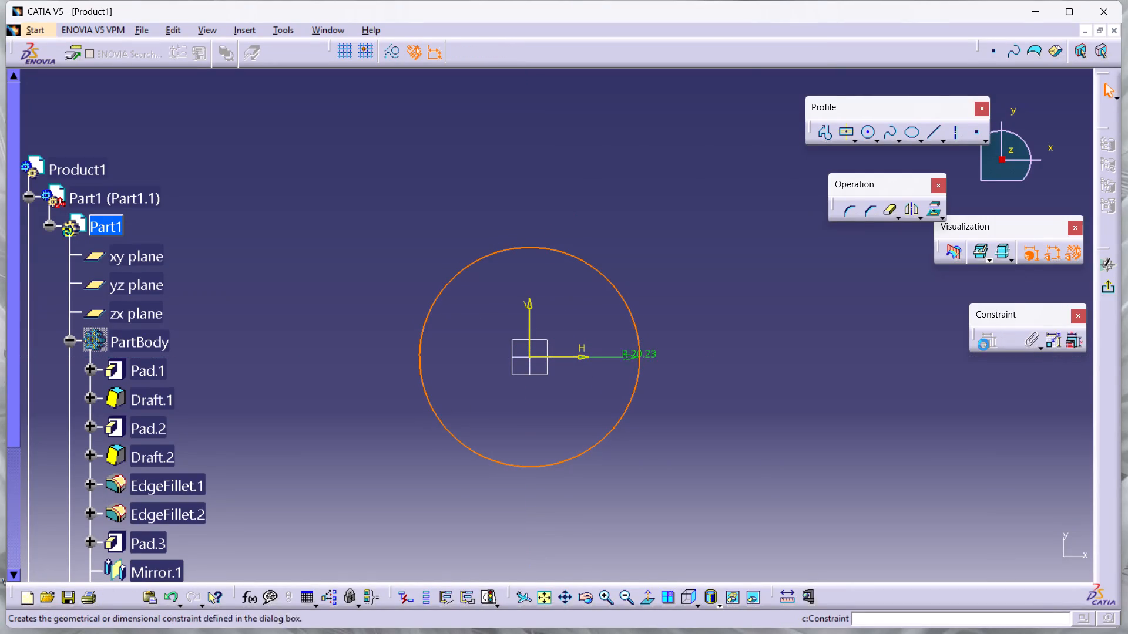
pyautogui.click(690, 260)
pyautogui.doubleClick(690, 254)
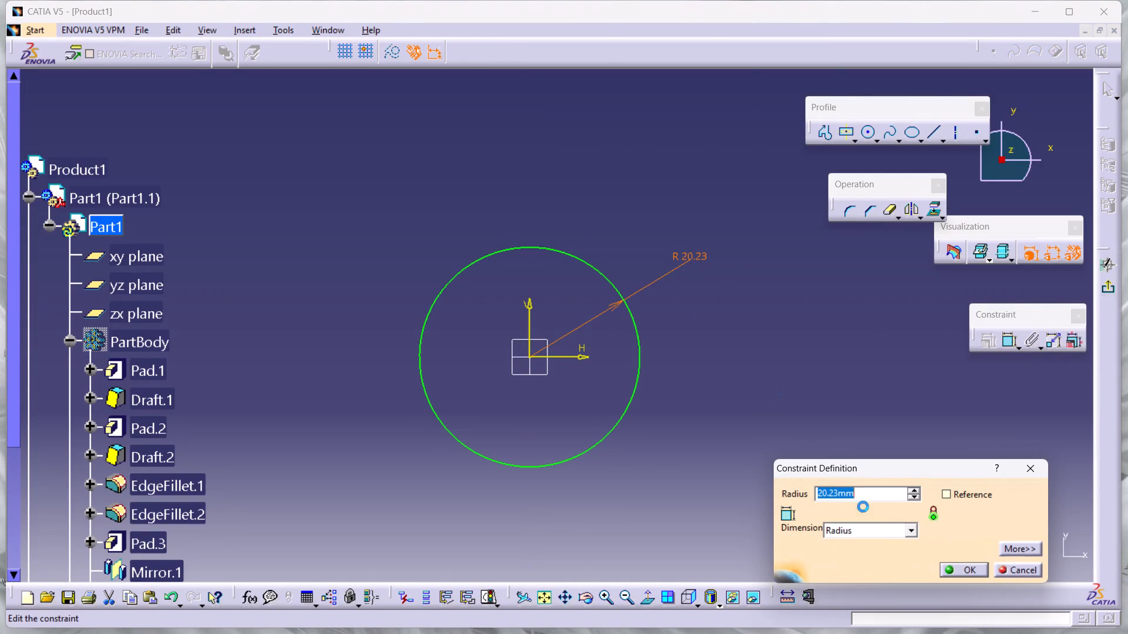
pyautogui.click(909, 530)
pyautogui.click(881, 554)
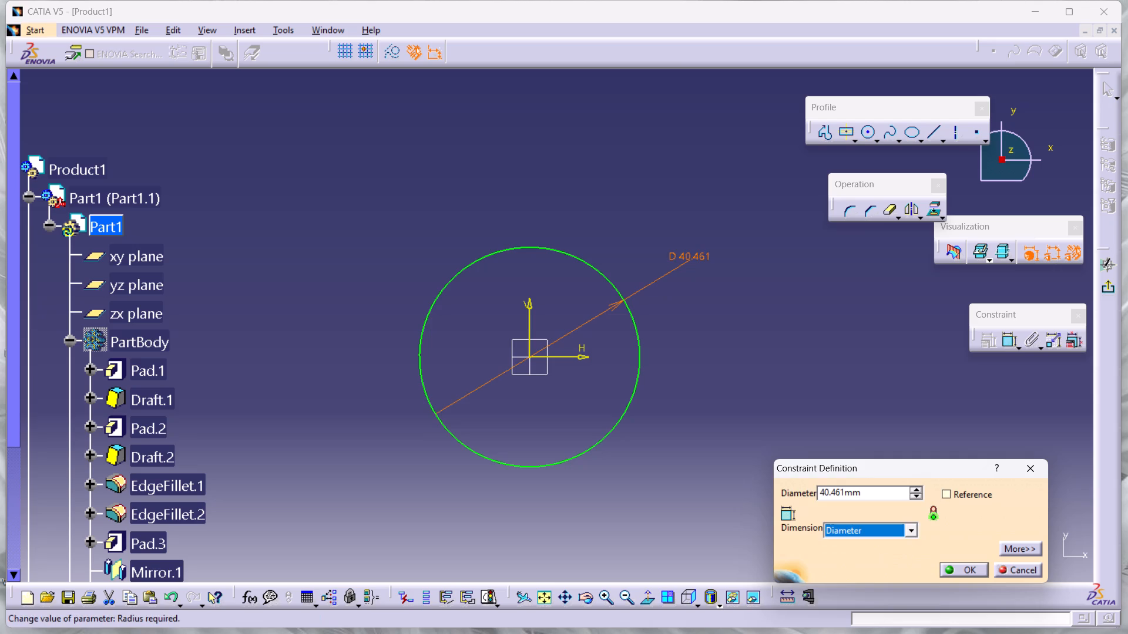
pyautogui.doubleClick(862, 497)
pyautogui.write('100')
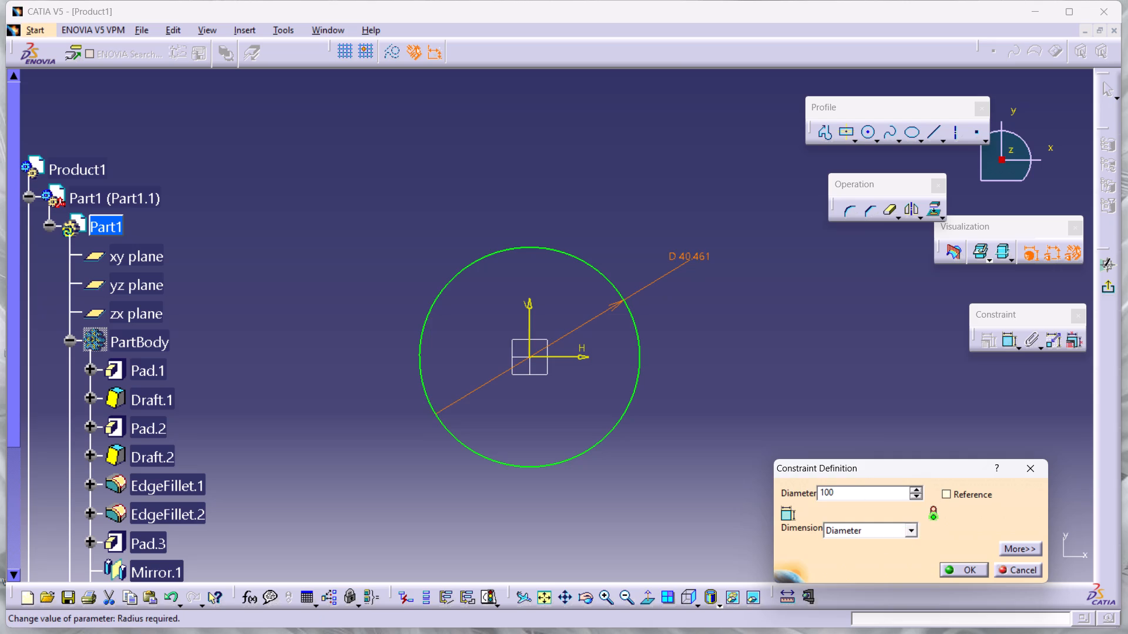
pyautogui.click(964, 567)
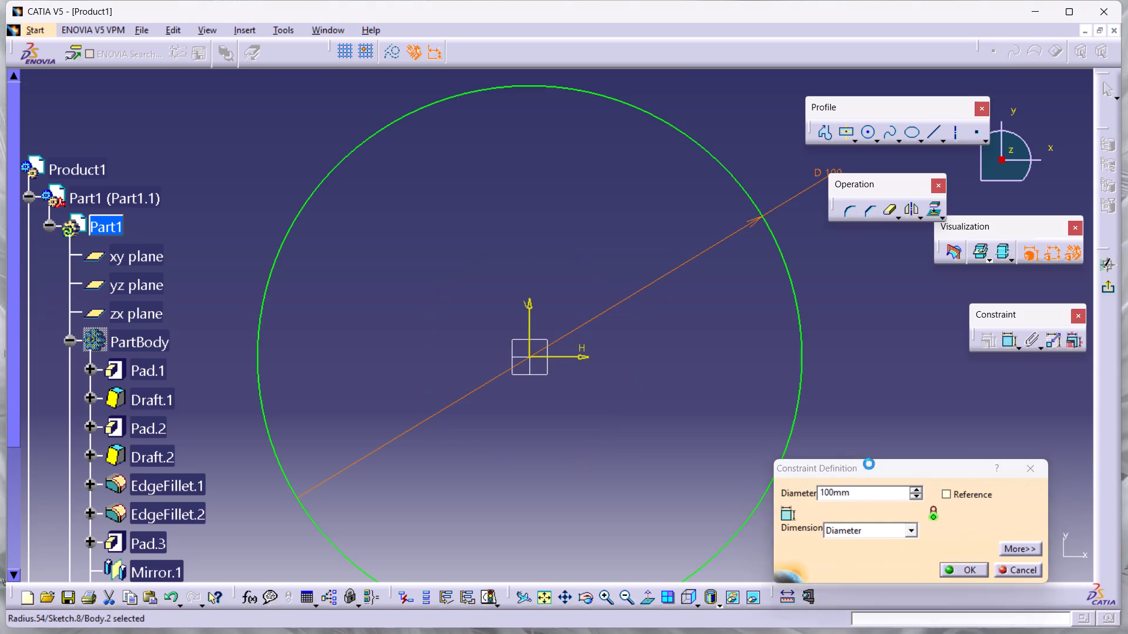
pyautogui.click(864, 456)
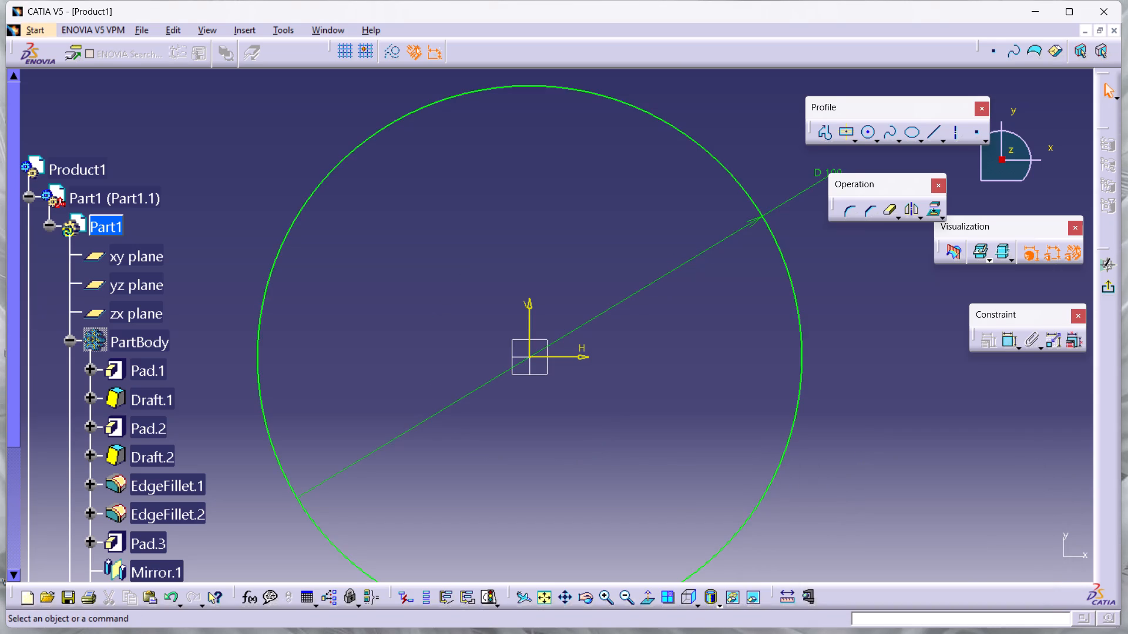
pyautogui.keyDown('ctrl'); pyautogui.moveTo(887, 314); pyautogui.dragTo(887, 369, button='middle'); pyautogui.keyUp('ctrl')
pyautogui.moveTo(766, 380); pyautogui.dragTo(787, 363, button='middle')
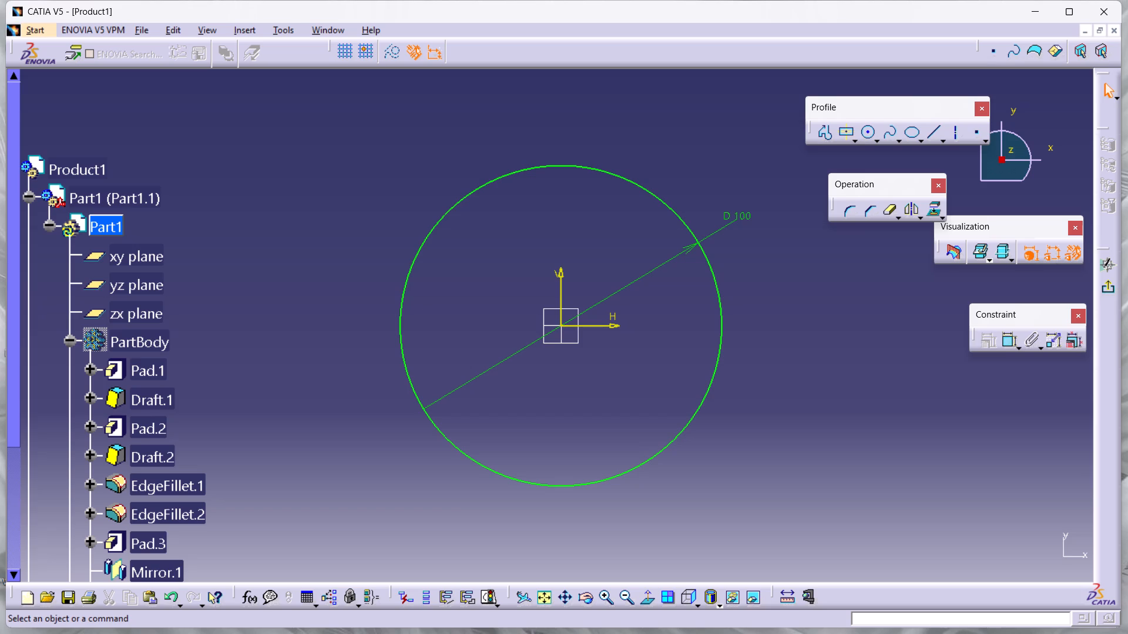
# Exit the sketch and start a pad from the 100 mm diameter circle in Body.2.
pyautogui.click(1113, 289)
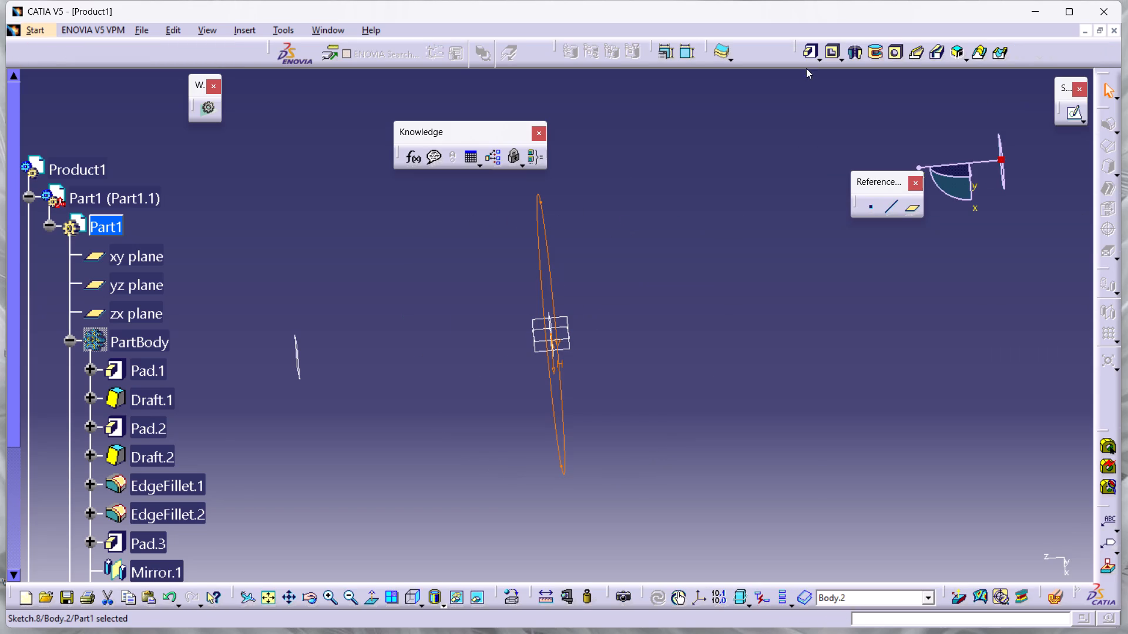
pyautogui.click(809, 59)
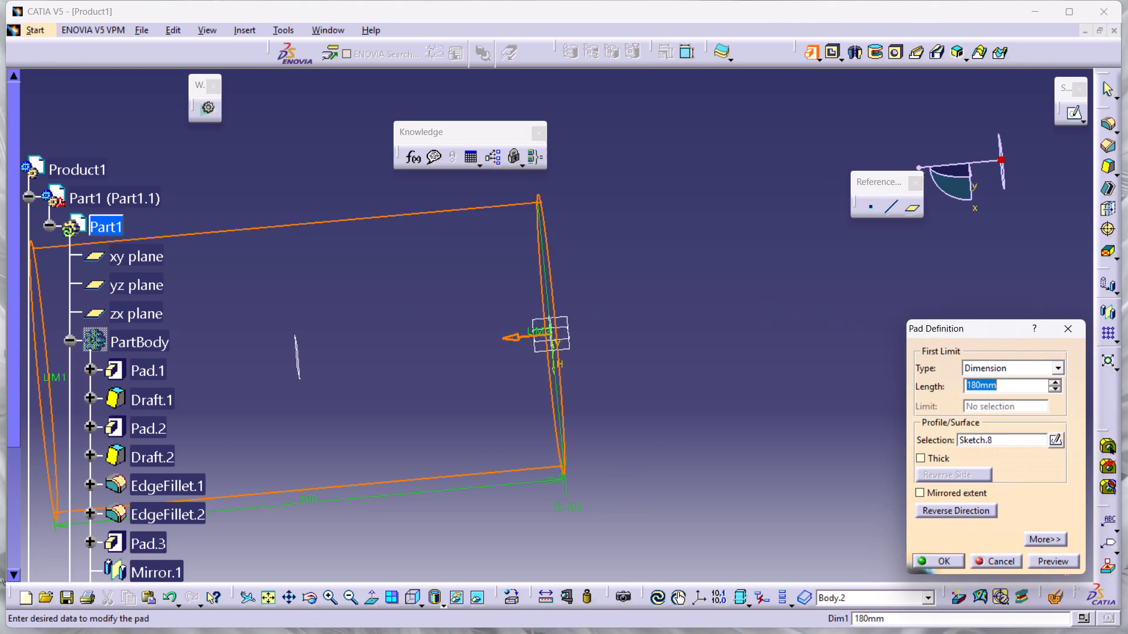
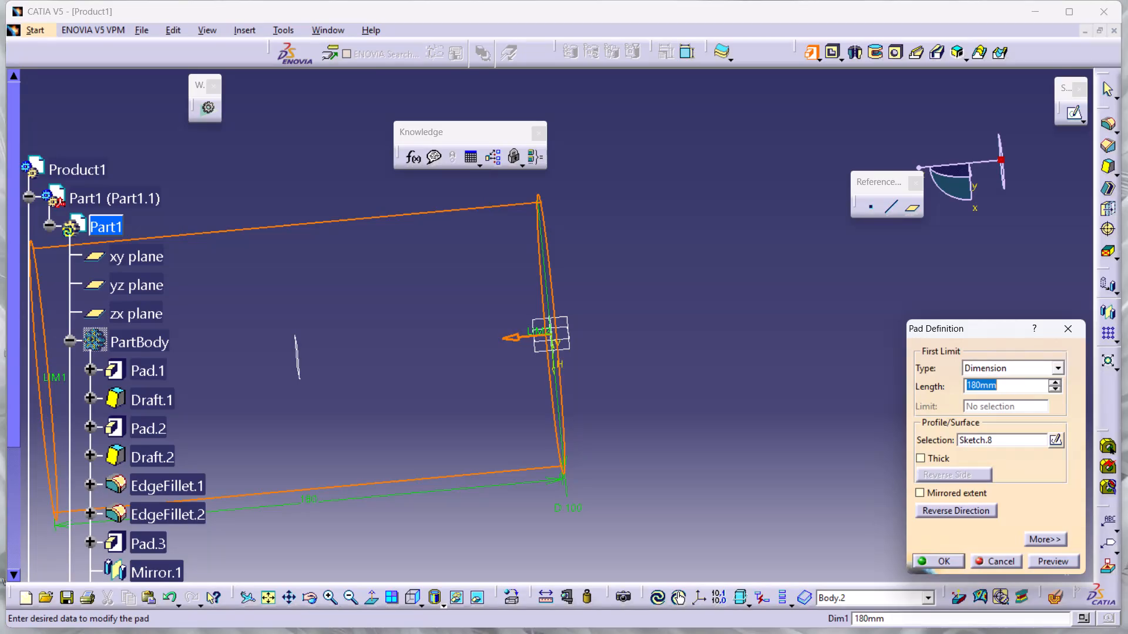
# Abandon the started pad and undo the 100 mm circle sketch and the empty yz-plane sketch in Body.2.
pyautogui.hotkey('ctrl', 'z')
pyautogui.hotkey('ctrl', 'z')
pyautogui.hotkey('ctrl', 'z')
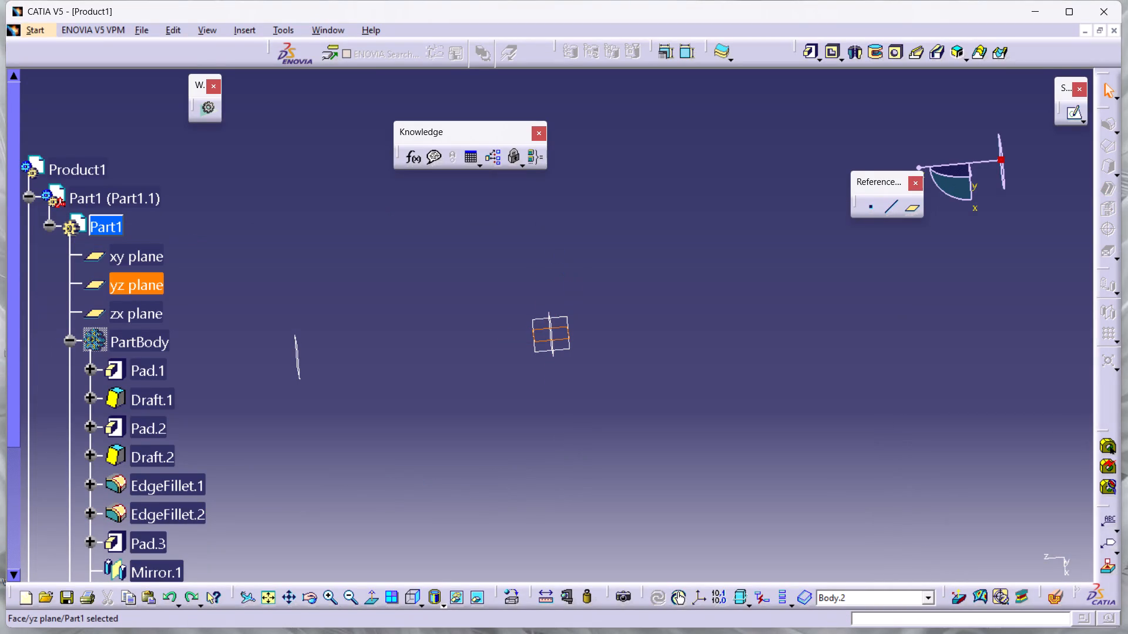
# Start a new sketch on the xy plane in the emptied Body.2 and fit it in the view.
pyautogui.click(555, 252)
pyautogui.moveTo(355, 330); pyautogui.dragTo(251, 360, button='middle')
pyautogui.scroll(1, 250, 362)
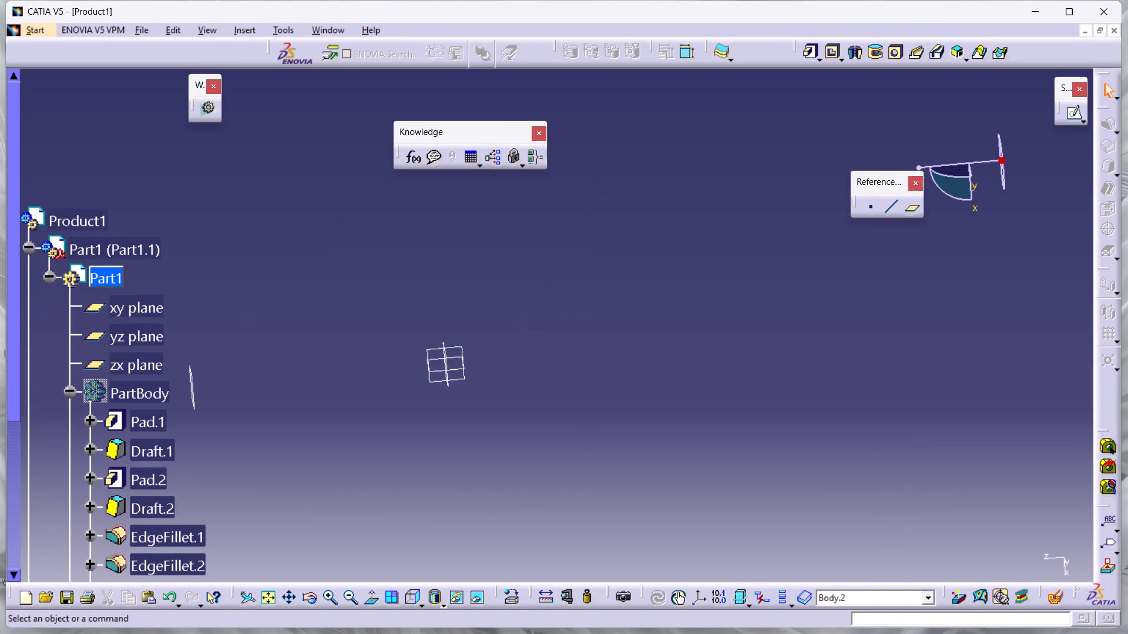
pyautogui.scroll(-7, 81, 416)
pyautogui.click(133, 411)
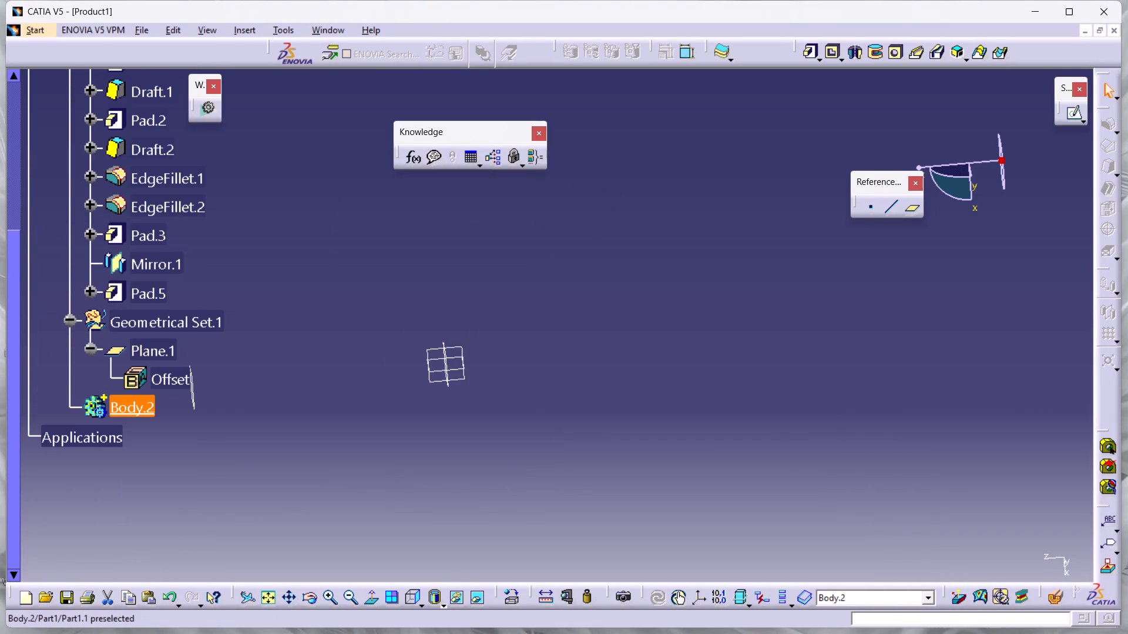
pyautogui.click(133, 410)
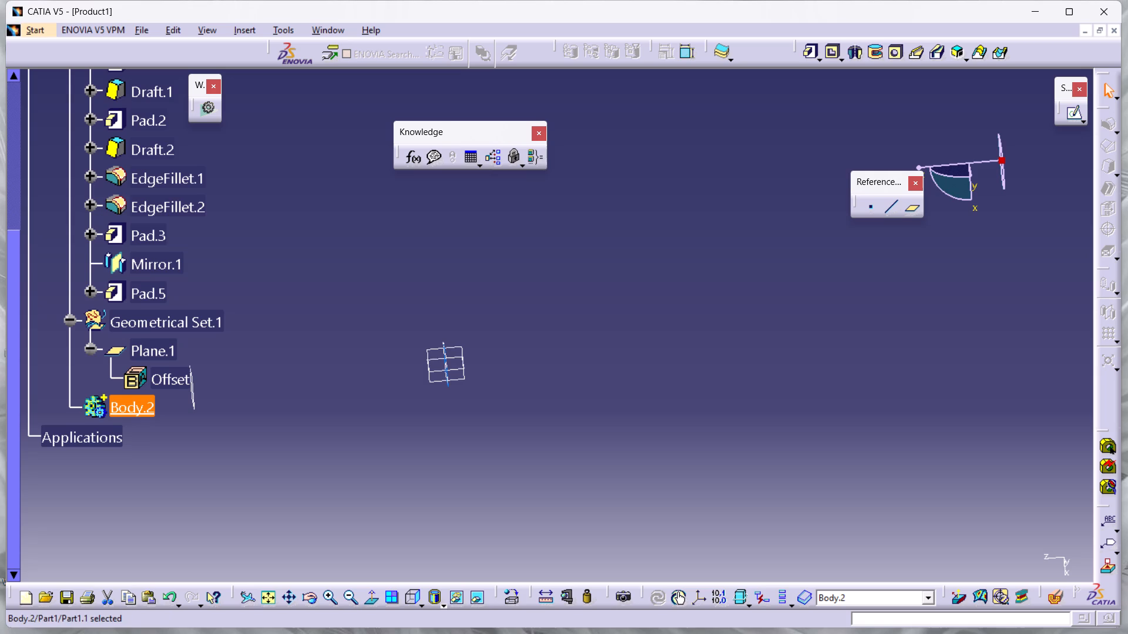
pyautogui.click(444, 362)
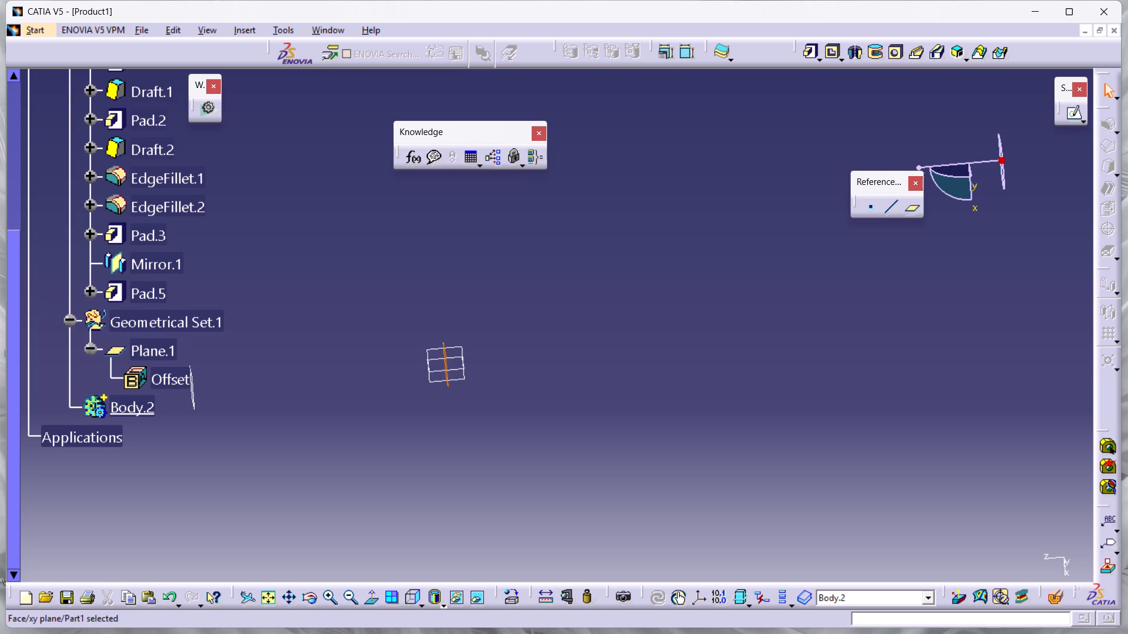
pyautogui.click(1072, 118)
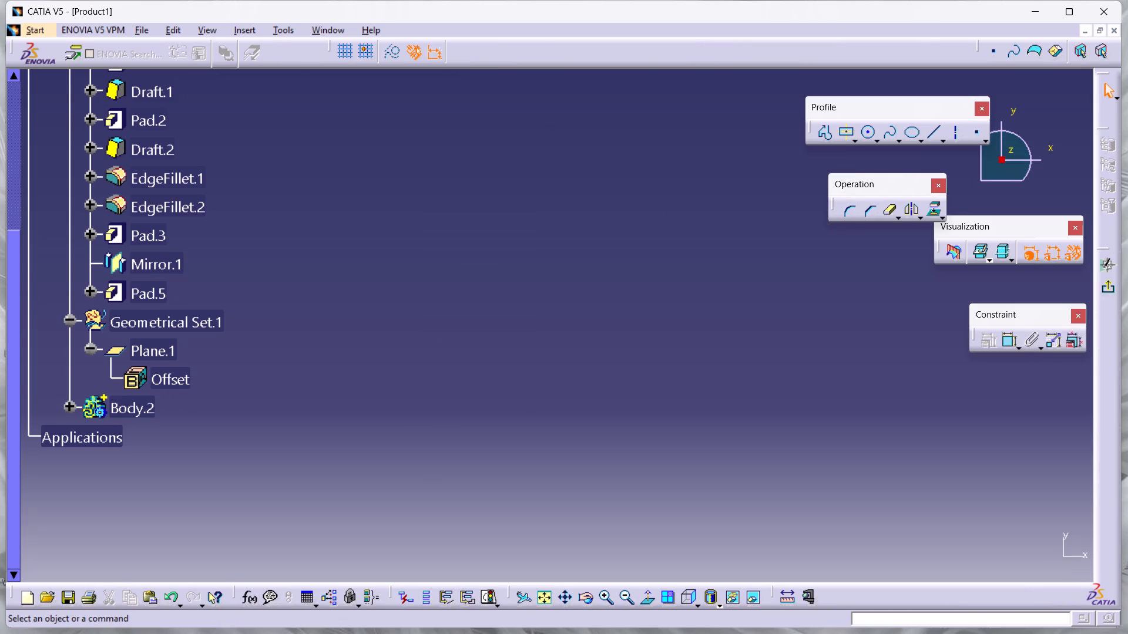
pyautogui.click(545, 596)
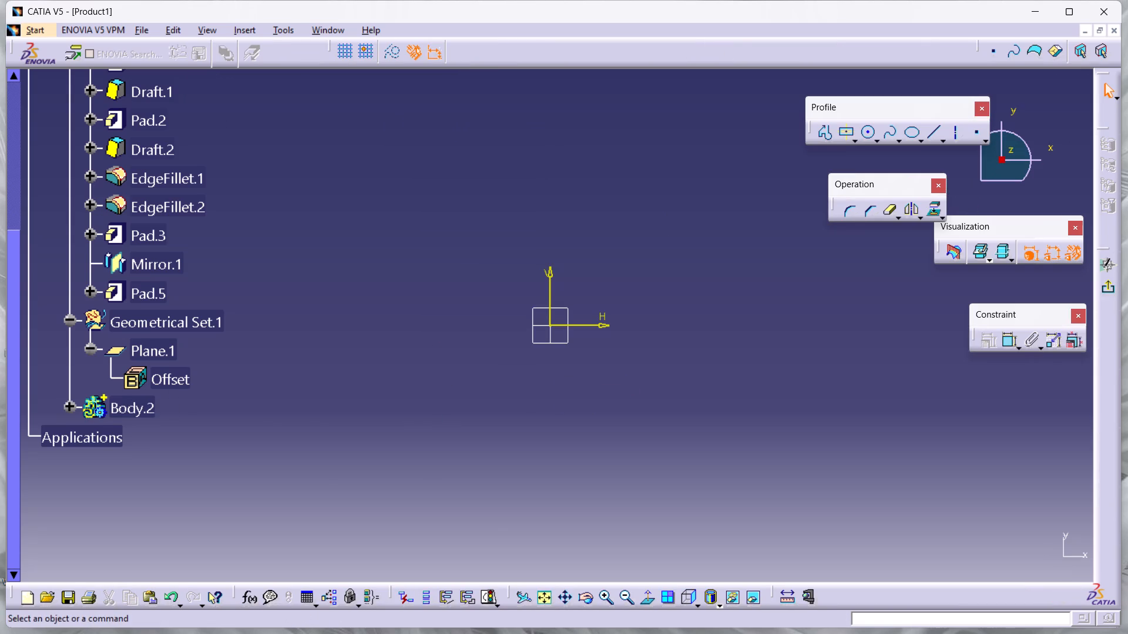
# Sketch a circle centred on the sketch origin and dimension its diameter to 100 mm.
pyautogui.click(869, 135)
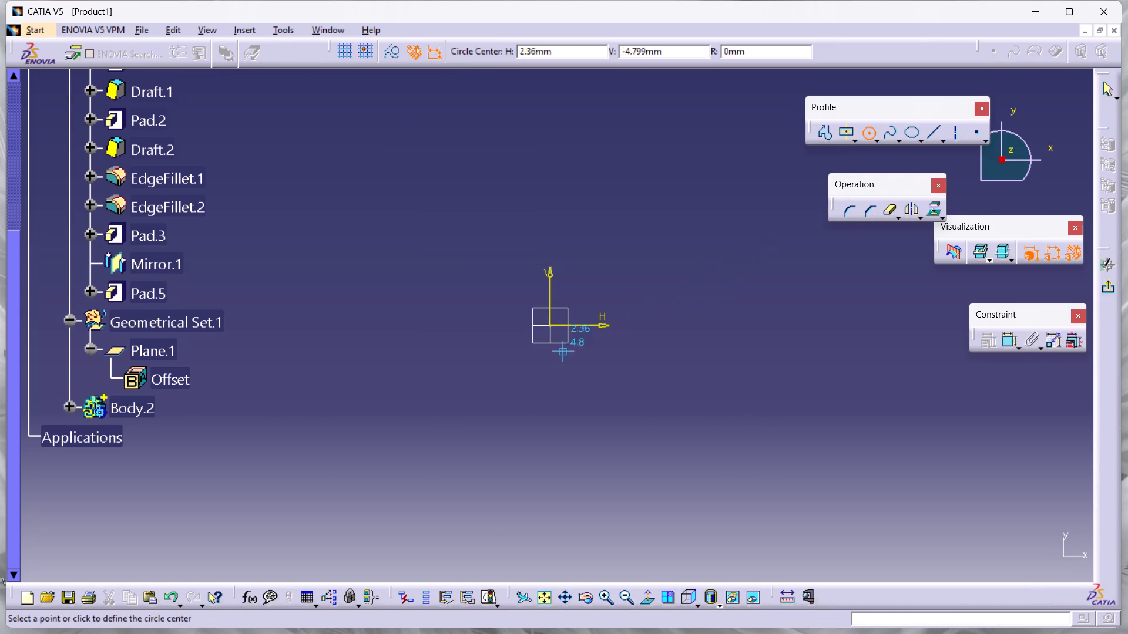
pyautogui.click(552, 324)
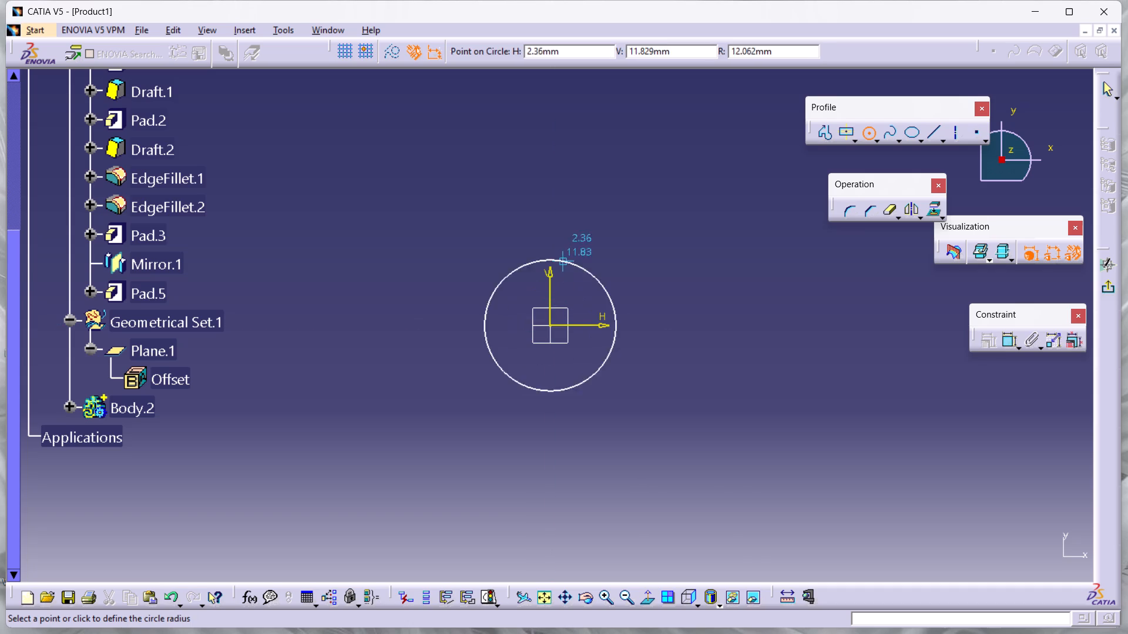
pyautogui.click(562, 209)
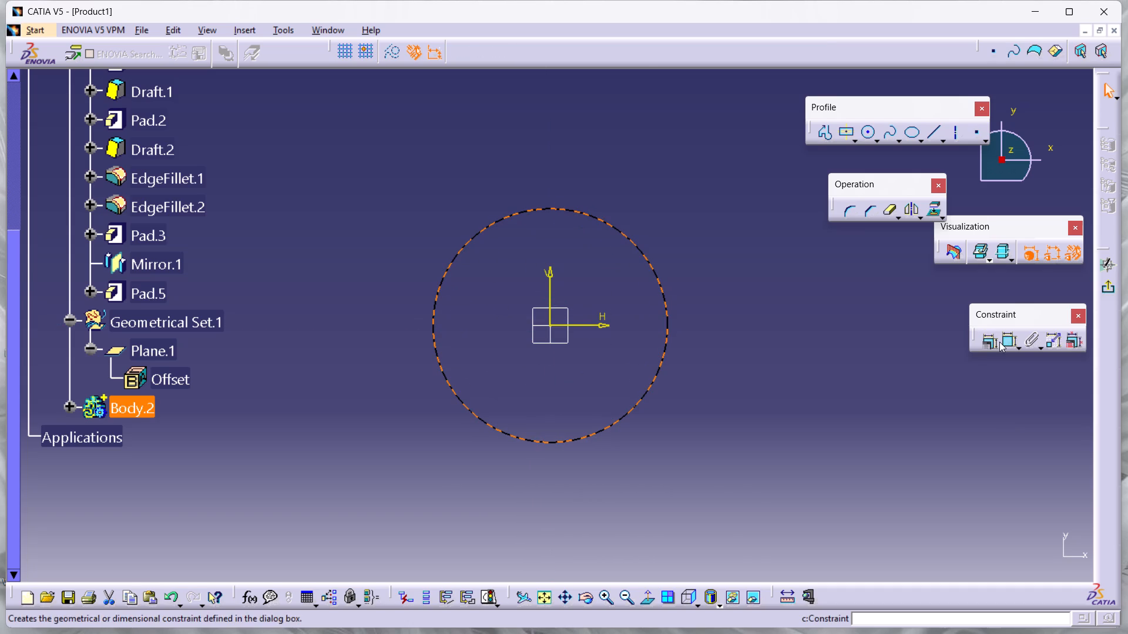
pyautogui.click(1008, 343)
pyautogui.click(756, 265)
pyautogui.doubleClick(755, 263)
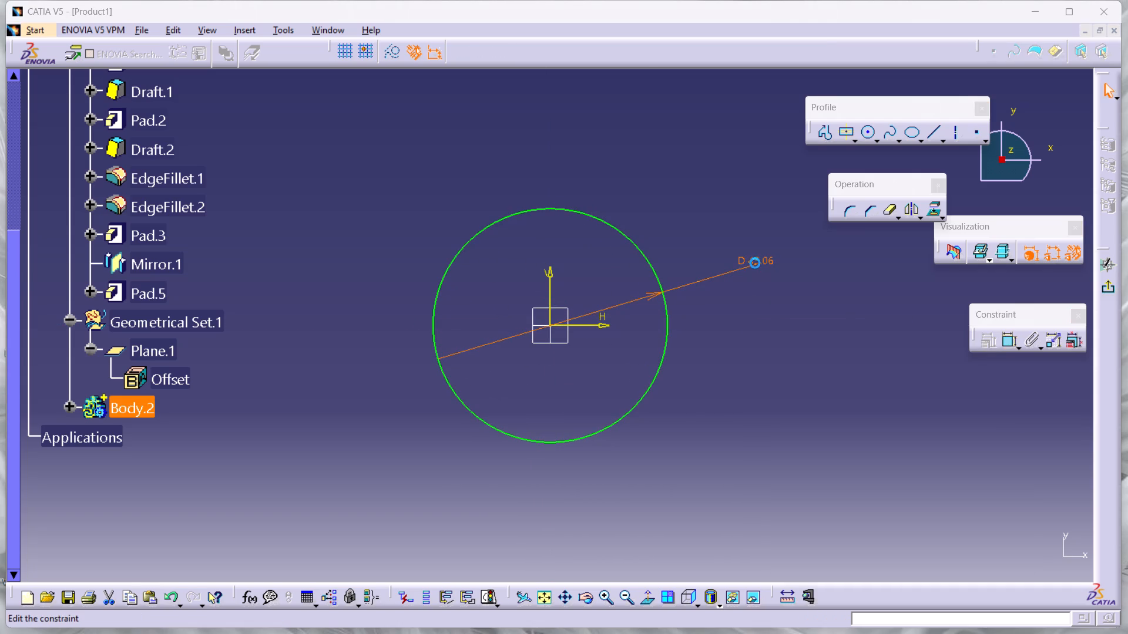
pyautogui.write('100')
pyautogui.press('Return')
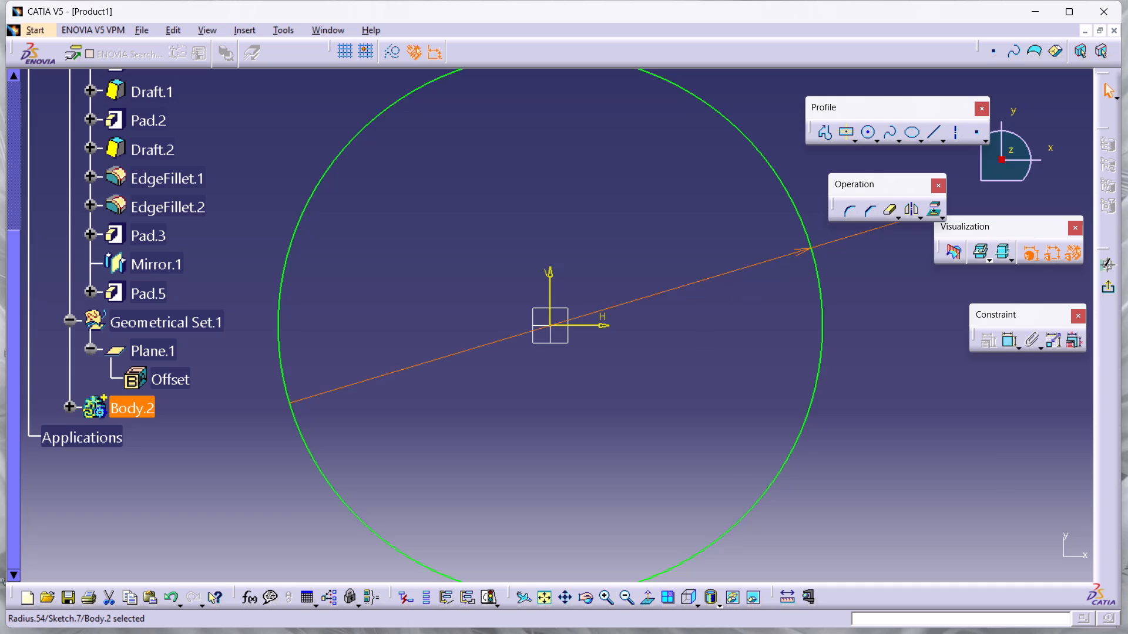
pyautogui.keyDown('ctrl'); pyautogui.moveTo(568, 180); pyautogui.dragTo(574, 248, button='middle'); pyautogui.keyUp('ctrl')
pyautogui.click(855, 382)
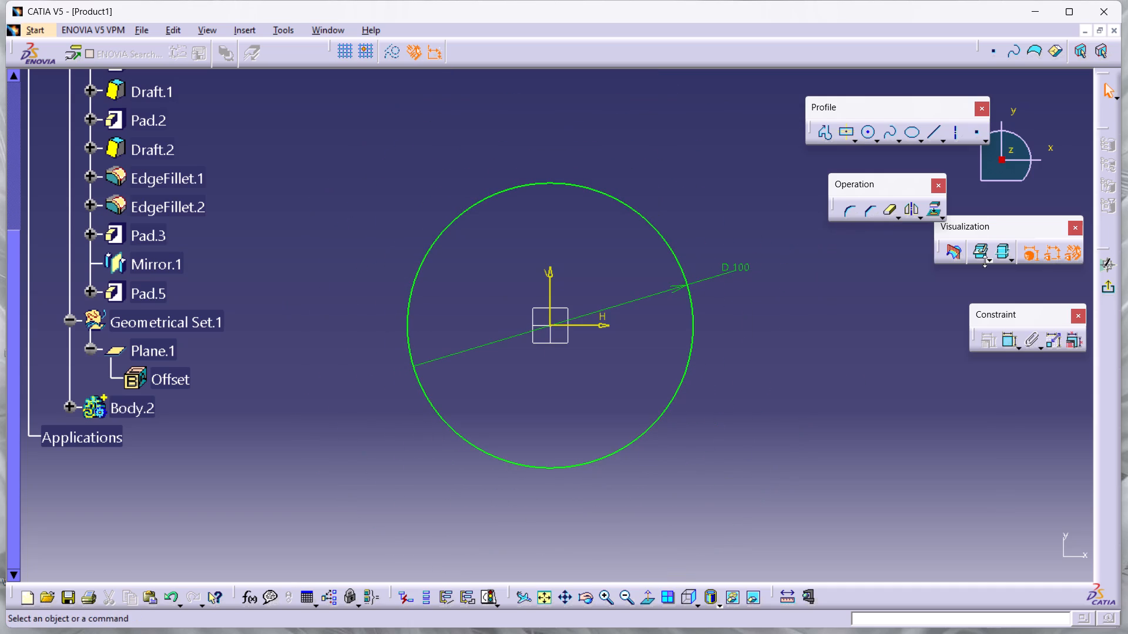
# Exit the sketch and pad the 100 mm circle to a length of 10 mm in Body.2.
pyautogui.click(1097, 289)
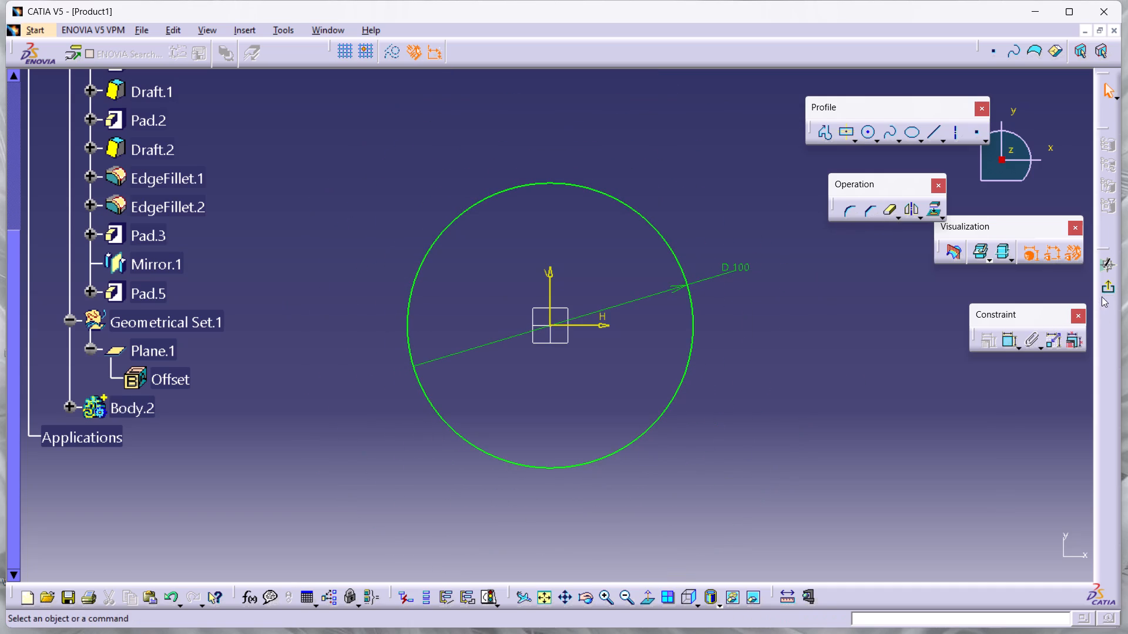
pyautogui.click(1104, 289)
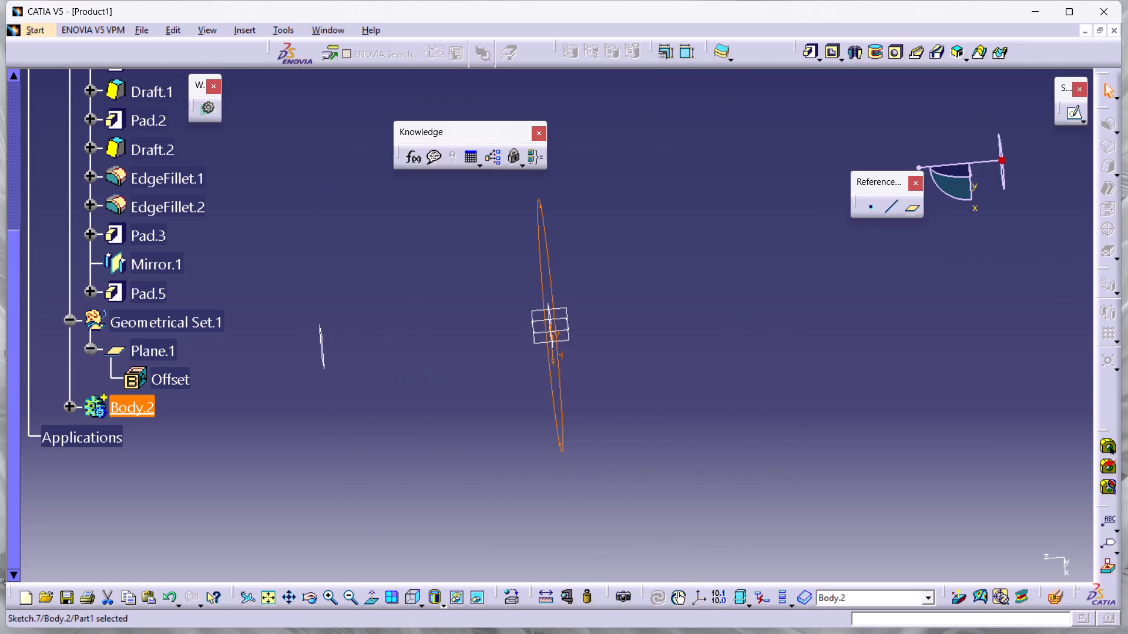
pyautogui.click(812, 49)
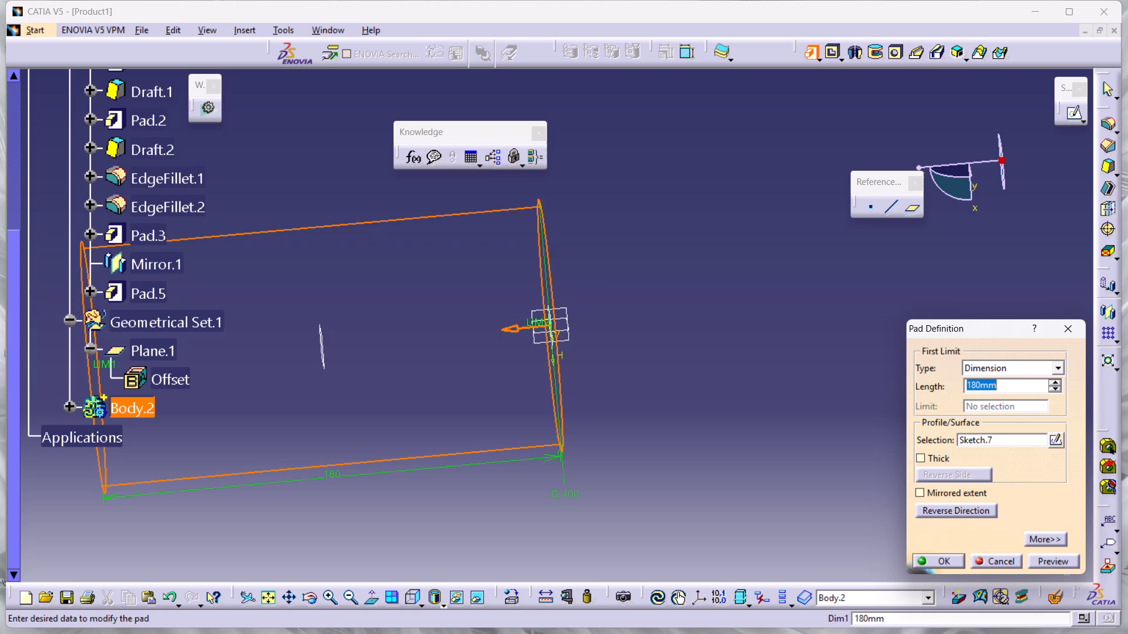
pyautogui.write('10')
pyautogui.press('Return')
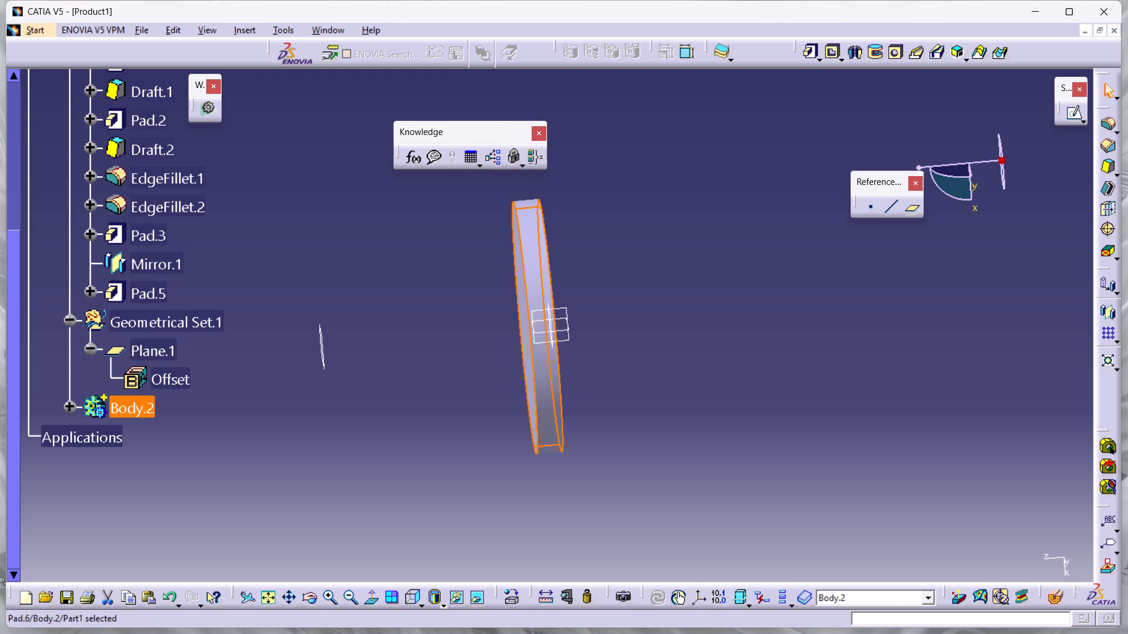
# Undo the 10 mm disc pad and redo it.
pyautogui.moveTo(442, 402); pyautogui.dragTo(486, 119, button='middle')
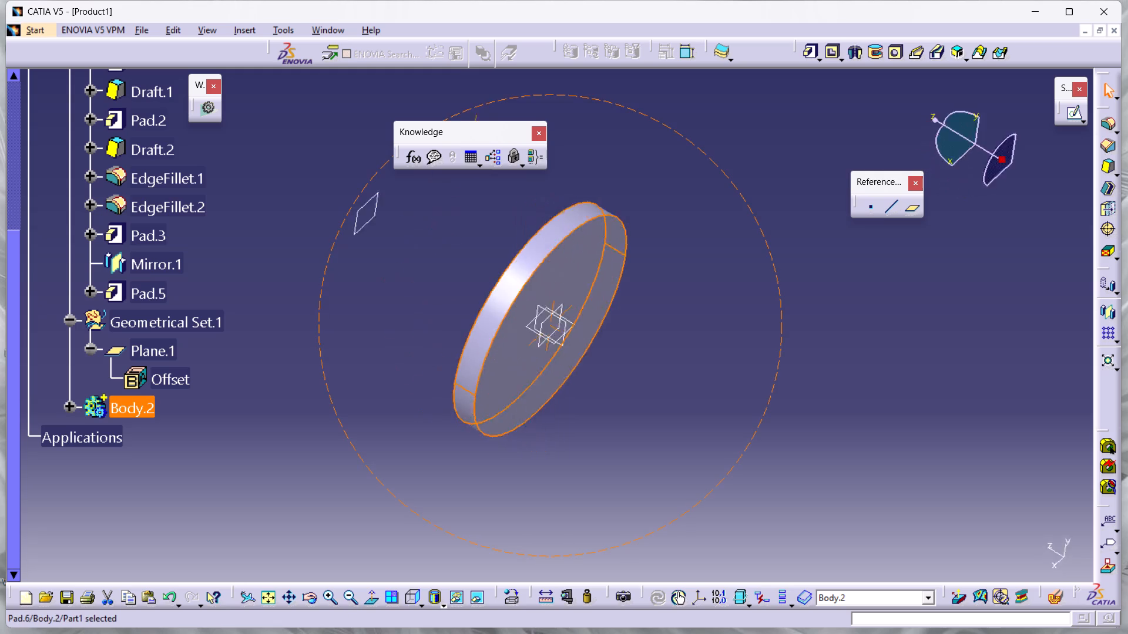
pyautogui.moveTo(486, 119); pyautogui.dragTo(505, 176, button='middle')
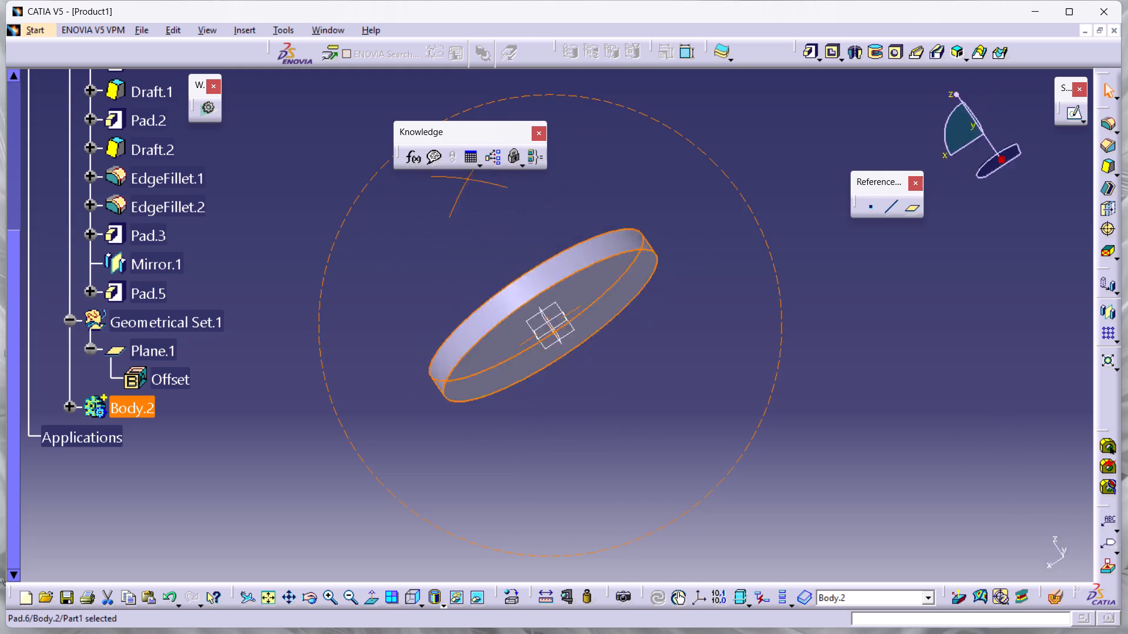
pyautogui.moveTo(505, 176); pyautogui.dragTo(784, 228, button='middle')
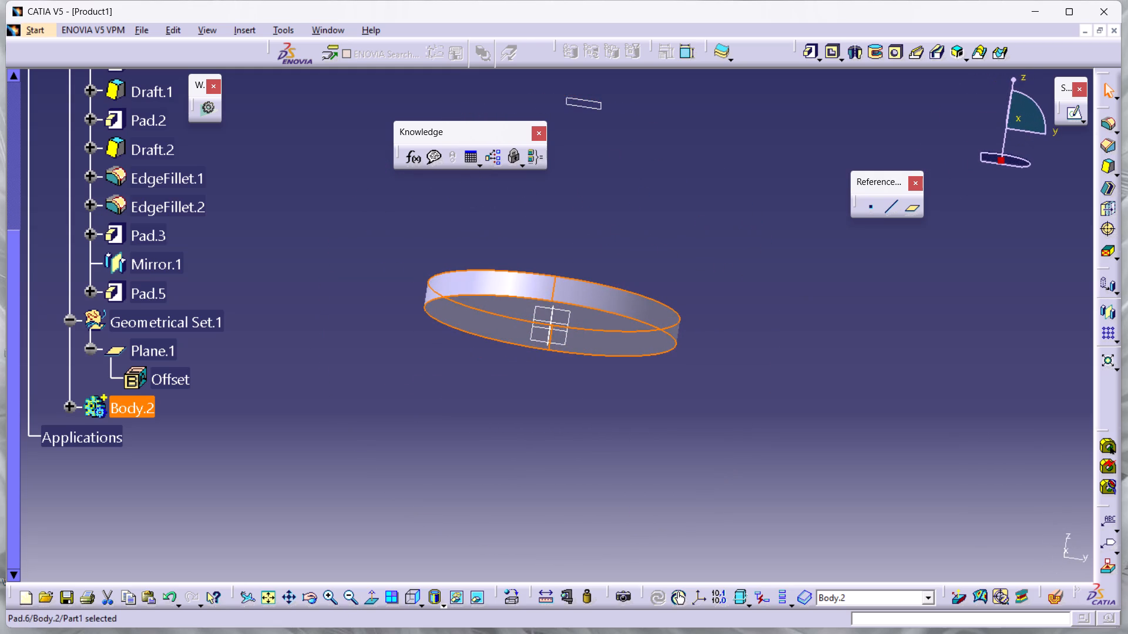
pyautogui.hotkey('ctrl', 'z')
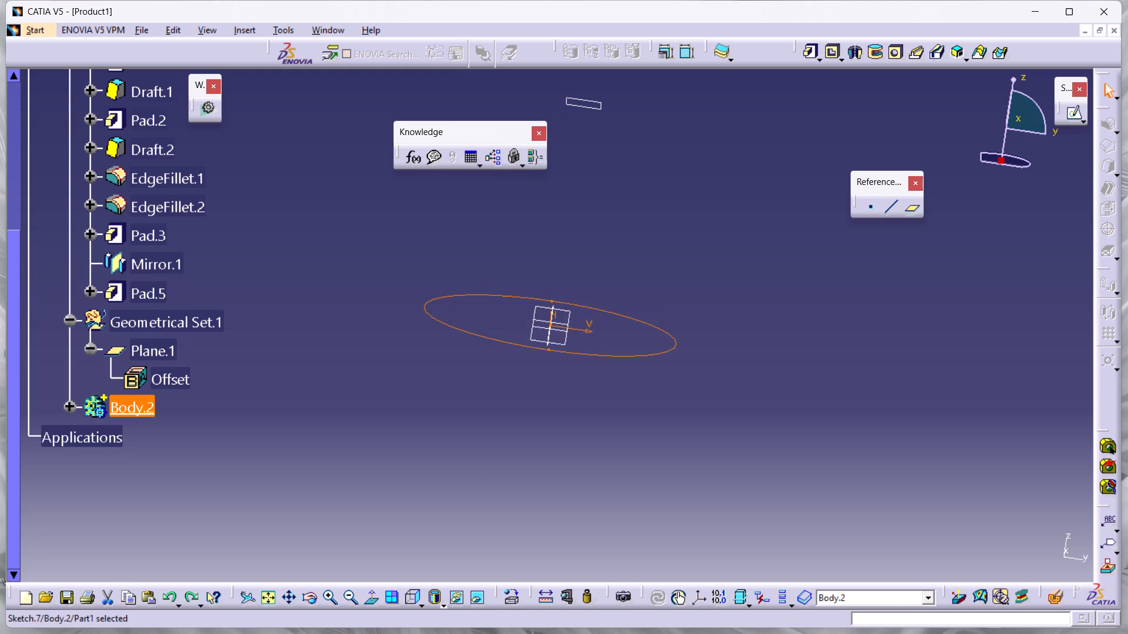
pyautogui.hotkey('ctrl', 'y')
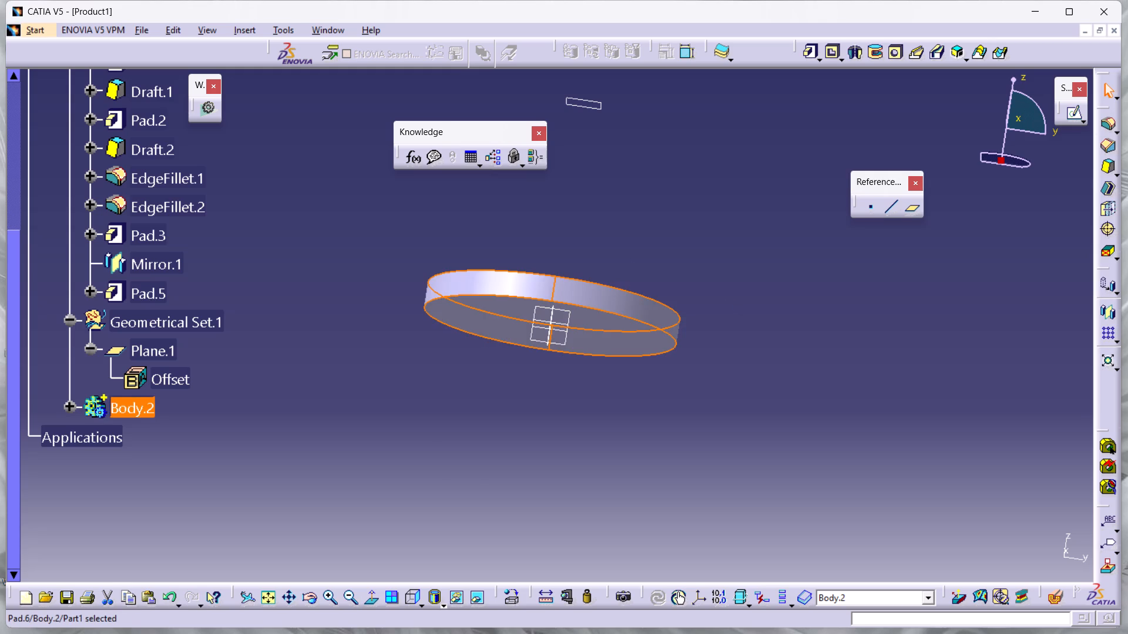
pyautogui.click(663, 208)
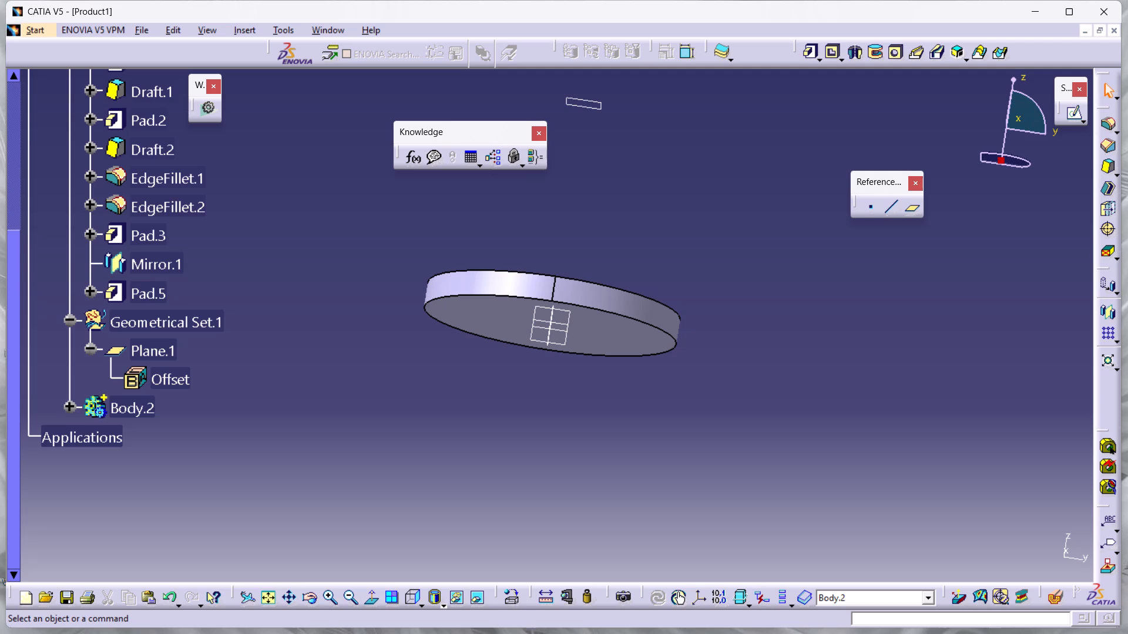
# Start a sketch on the zx plane and draw a vertical axis through the origin, from about 88 mm above it to about 79 mm below.
pyautogui.scroll(4, 127, 170)
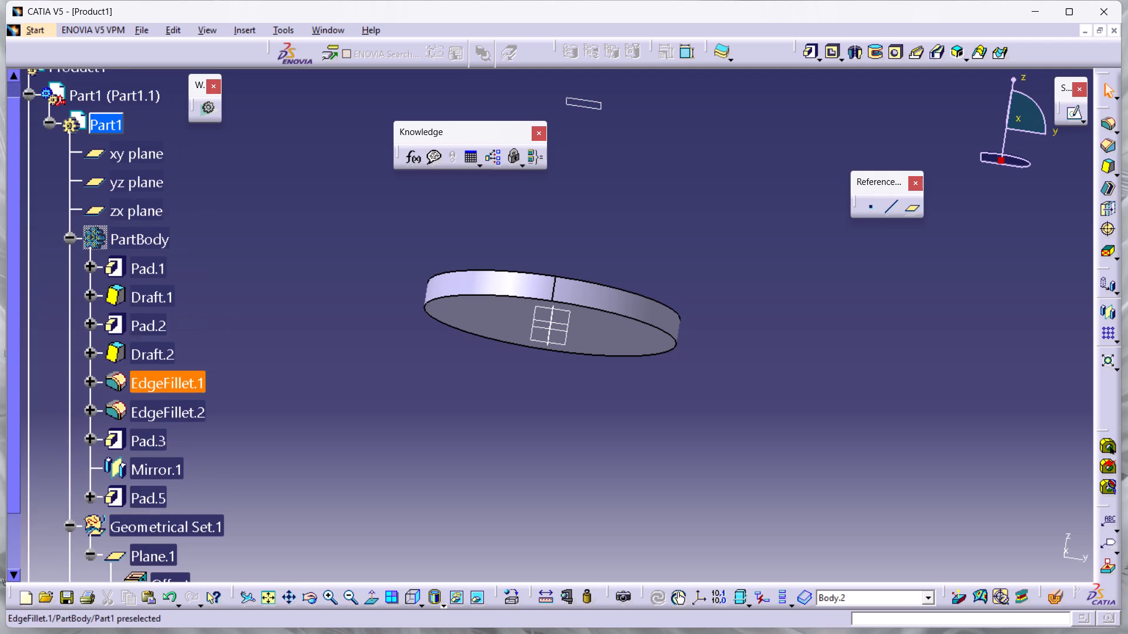
pyautogui.click(130, 221)
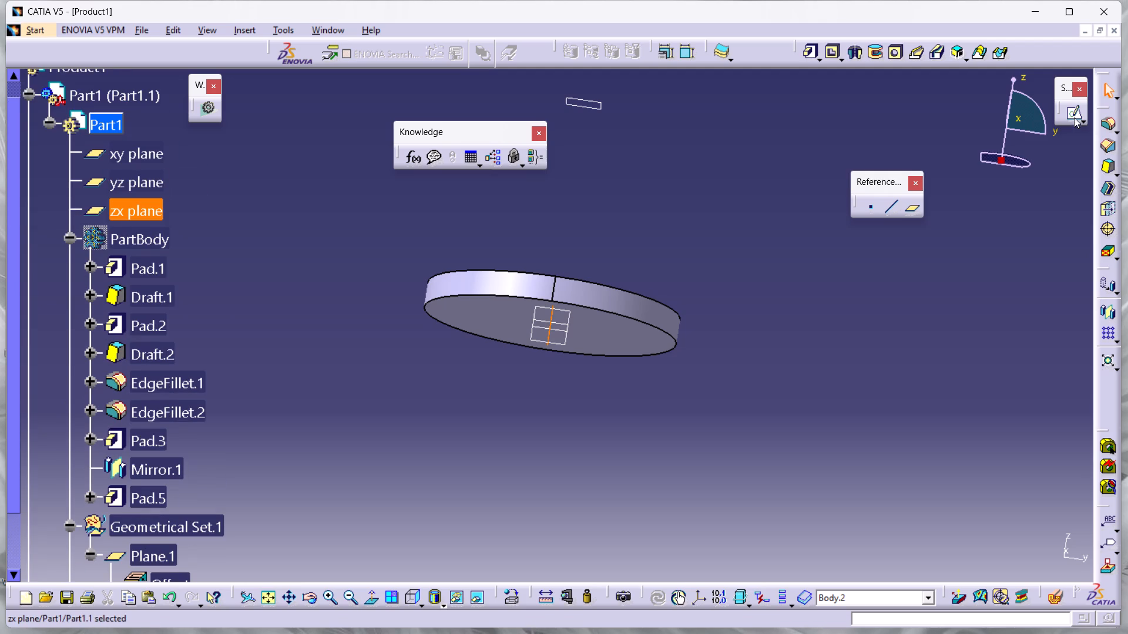
pyautogui.click(1073, 114)
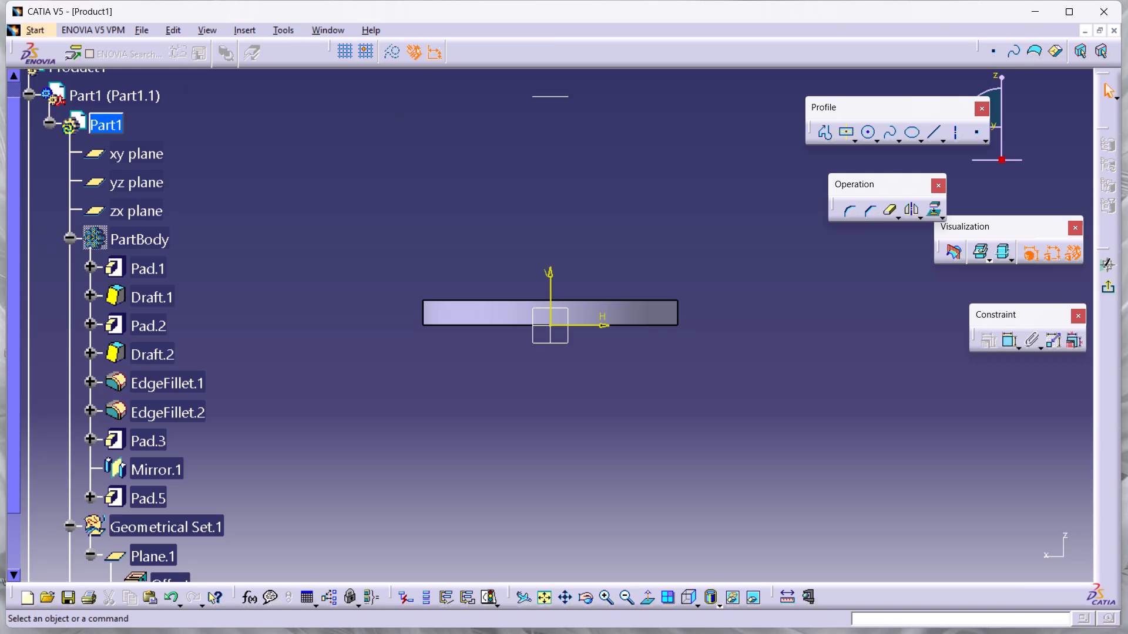
pyautogui.doubleClick(954, 136)
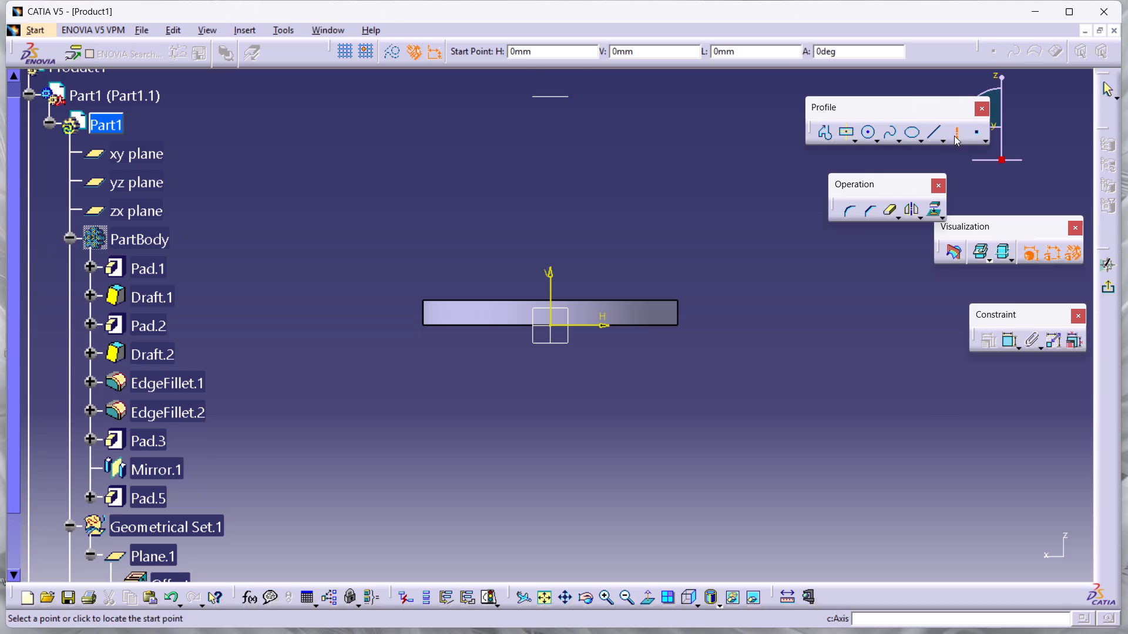
pyautogui.click(549, 103)
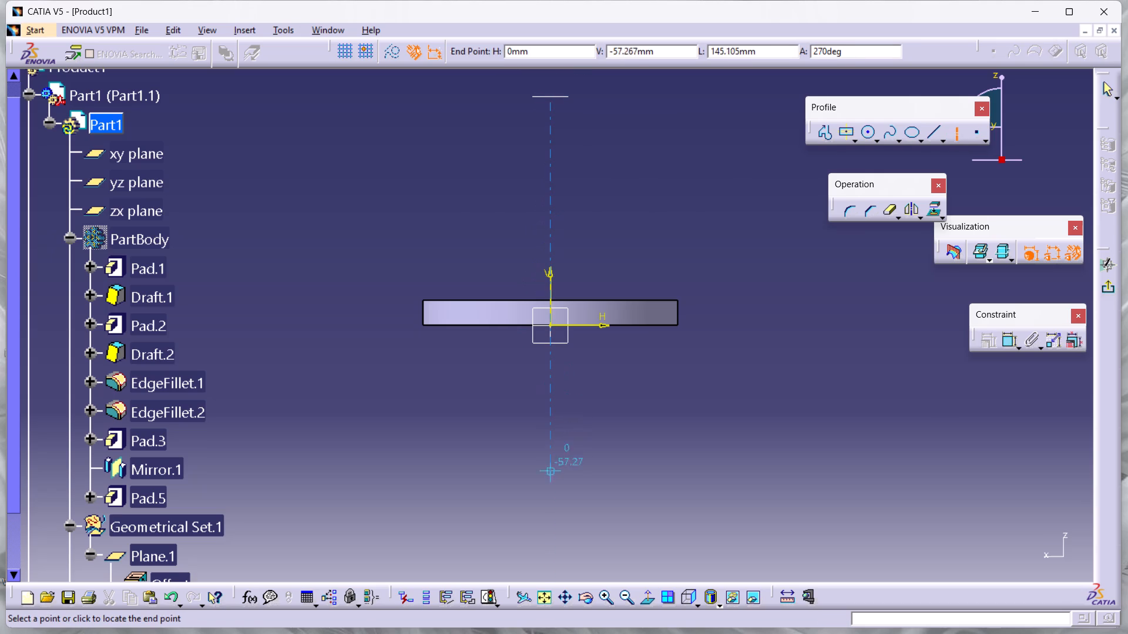
pyautogui.click(549, 531)
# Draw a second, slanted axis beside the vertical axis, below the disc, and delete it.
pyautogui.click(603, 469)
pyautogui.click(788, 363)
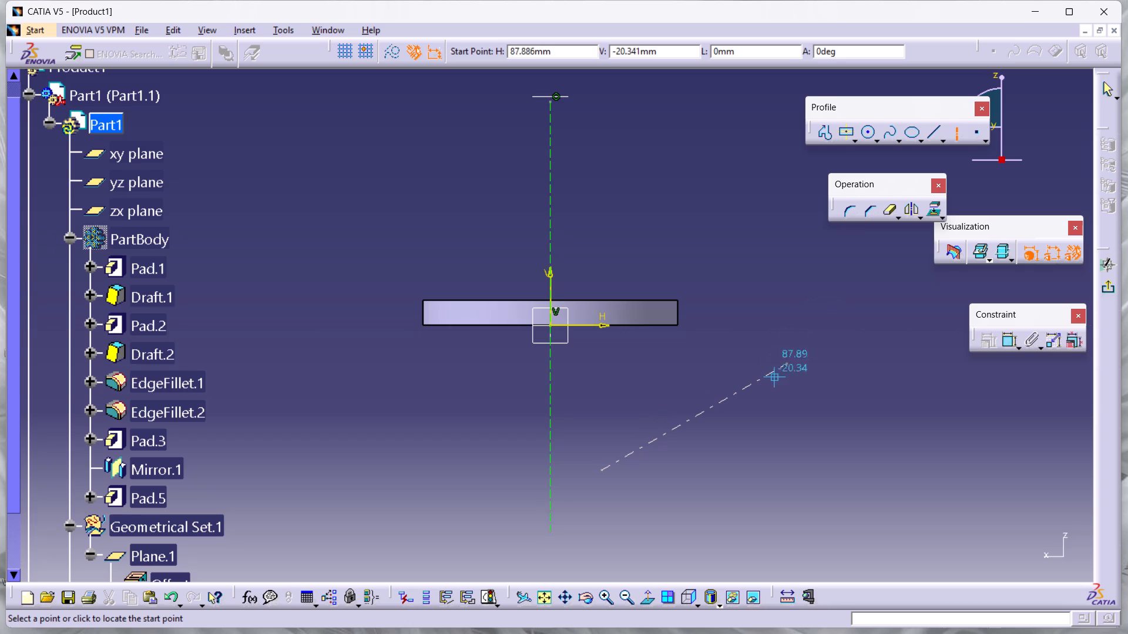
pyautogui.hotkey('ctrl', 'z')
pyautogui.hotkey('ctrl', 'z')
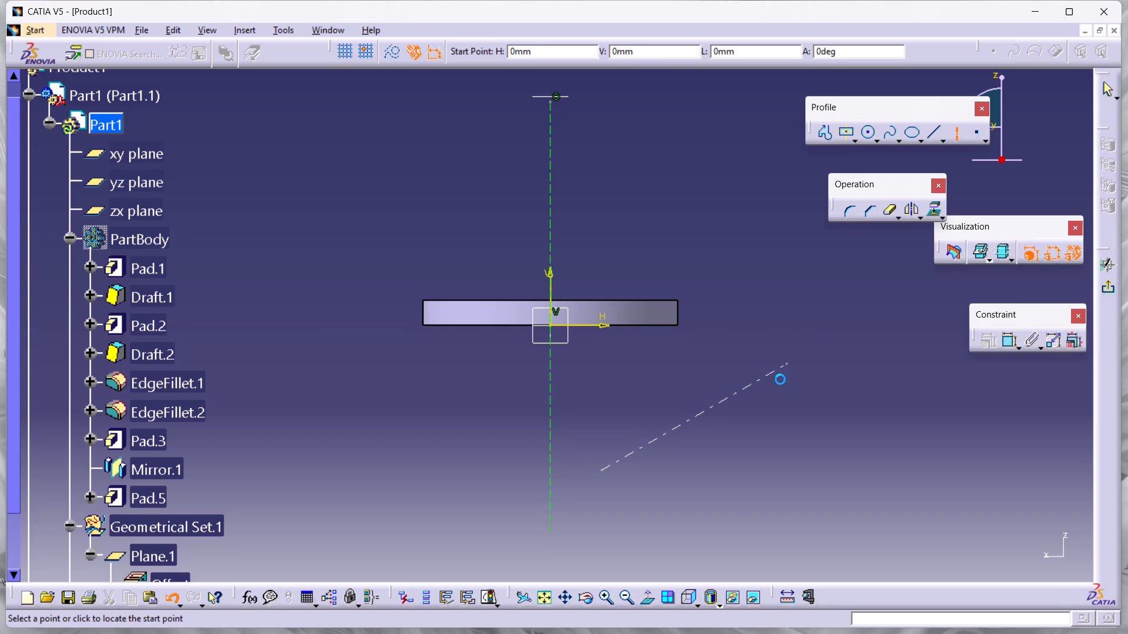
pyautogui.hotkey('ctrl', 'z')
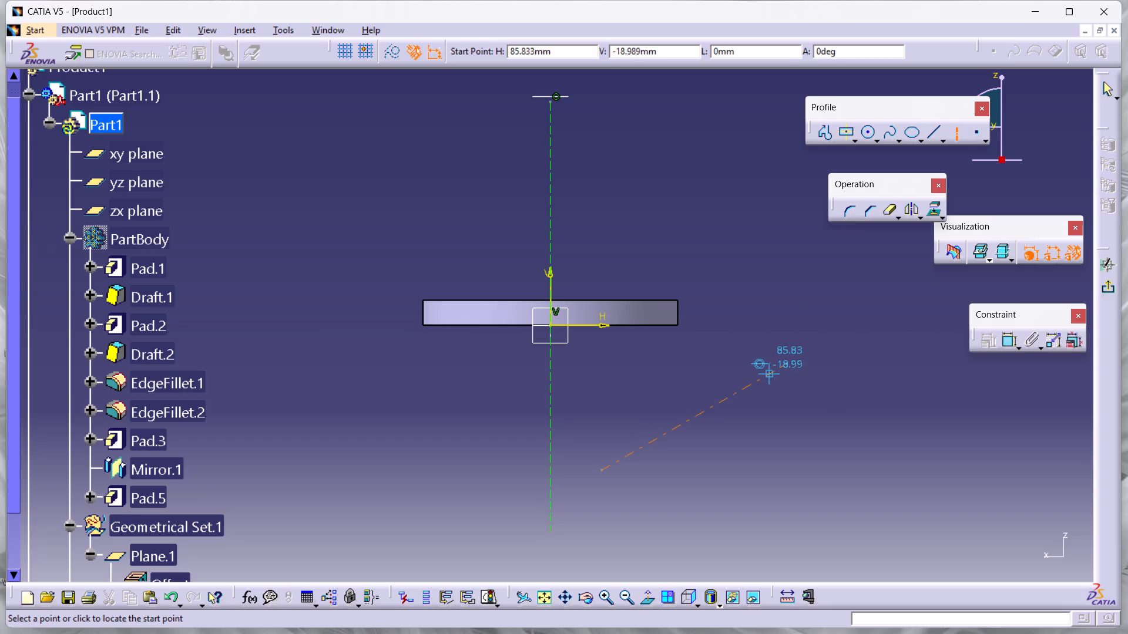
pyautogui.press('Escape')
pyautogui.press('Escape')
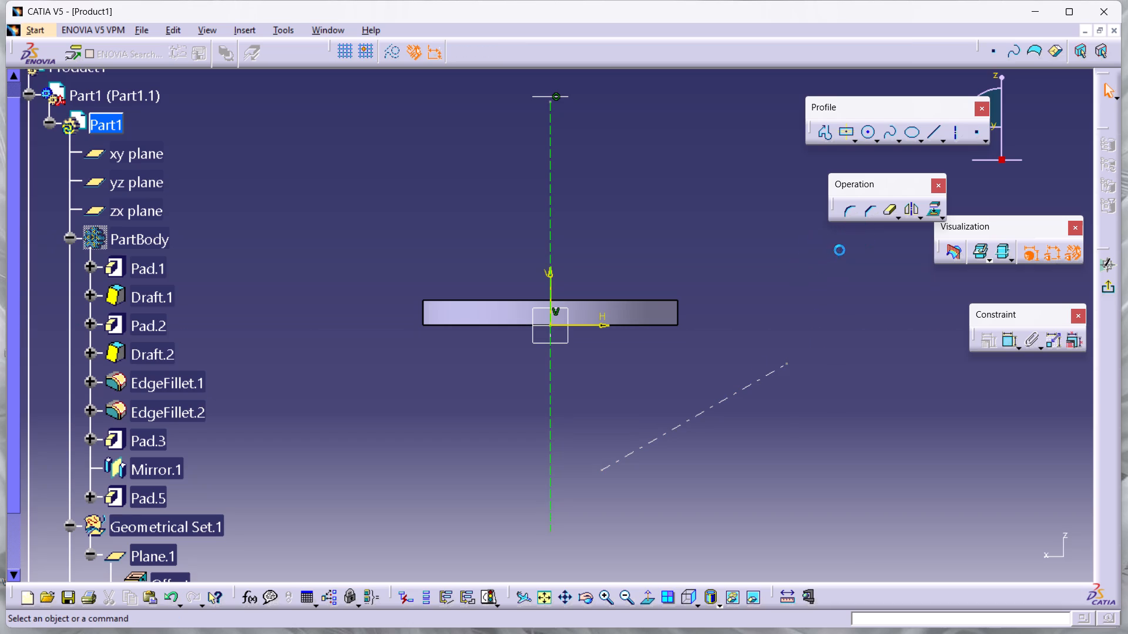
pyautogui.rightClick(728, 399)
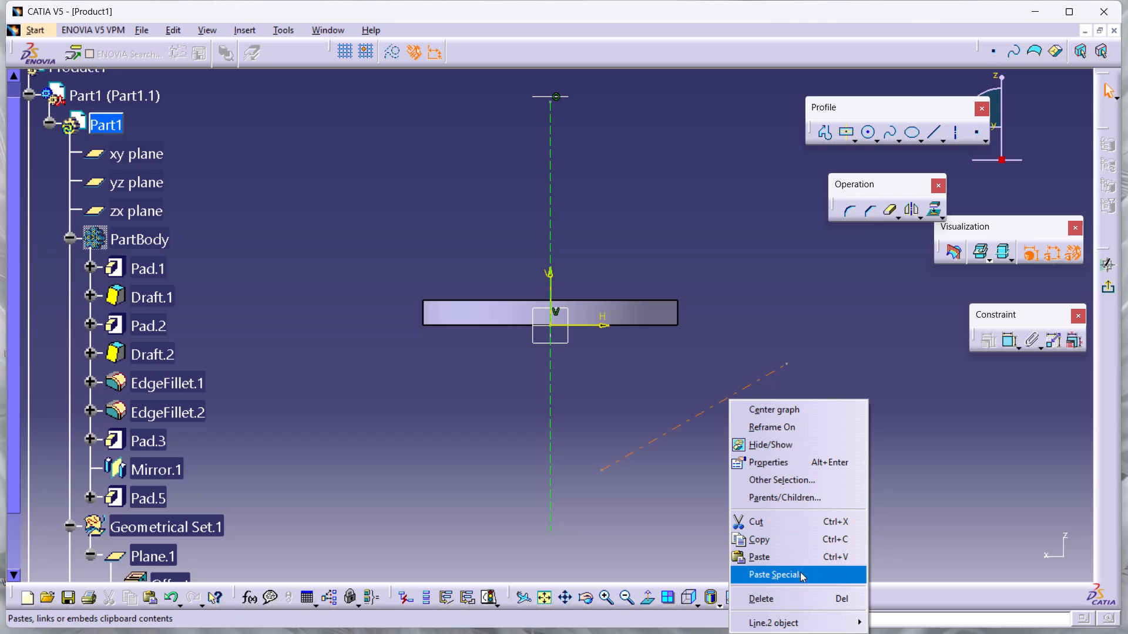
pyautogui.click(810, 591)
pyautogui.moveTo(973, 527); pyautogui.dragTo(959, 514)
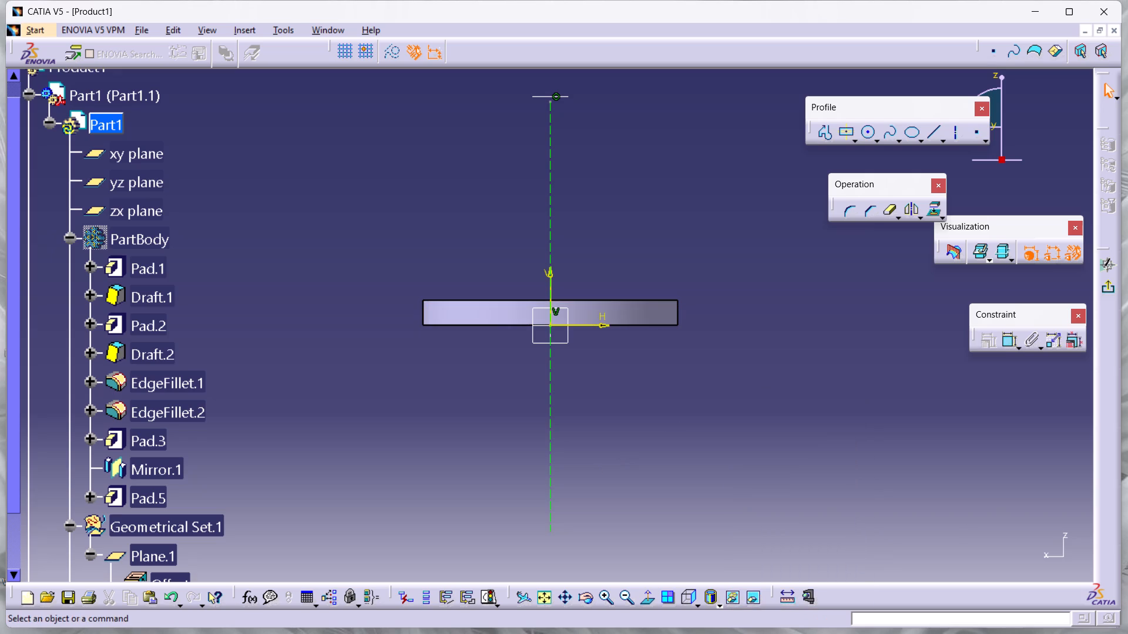
# Draw an open three-line profile from the axis about 75 mm up, out horizontally, slanting down and outward, and back horizontally at about 21 mm.
pyautogui.doubleClick(820, 133)
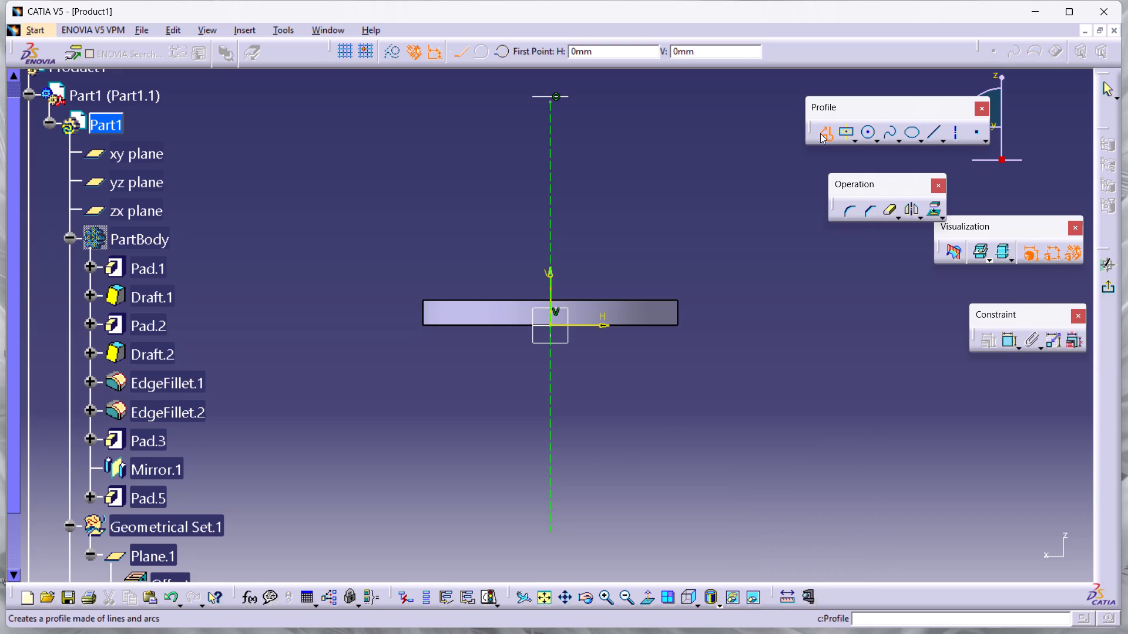
pyautogui.click(552, 133)
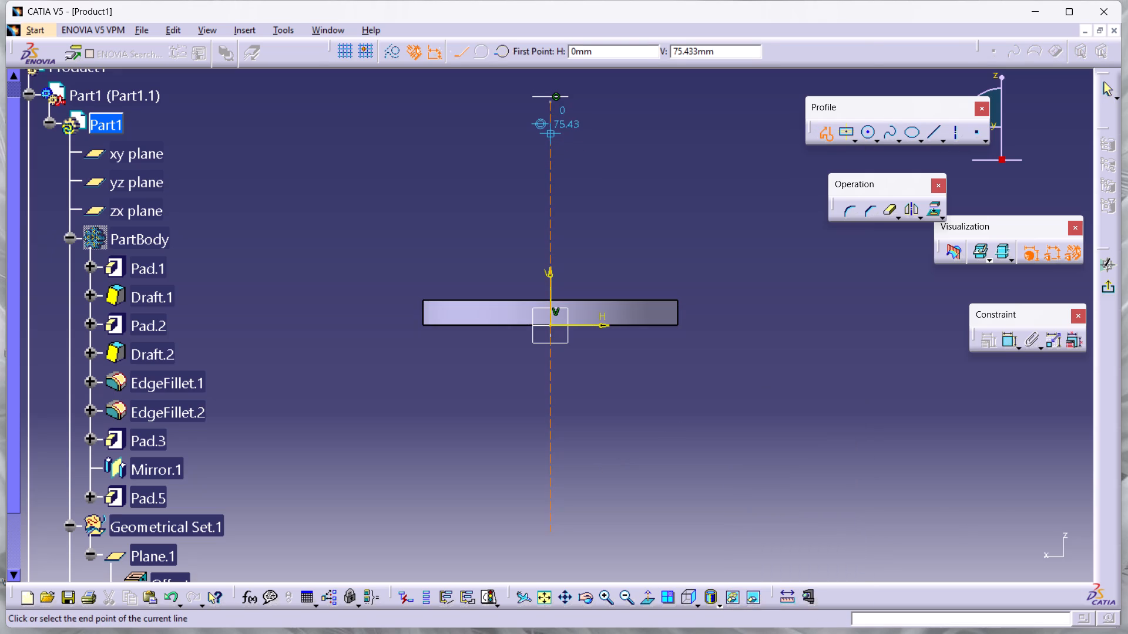
pyautogui.click(478, 134)
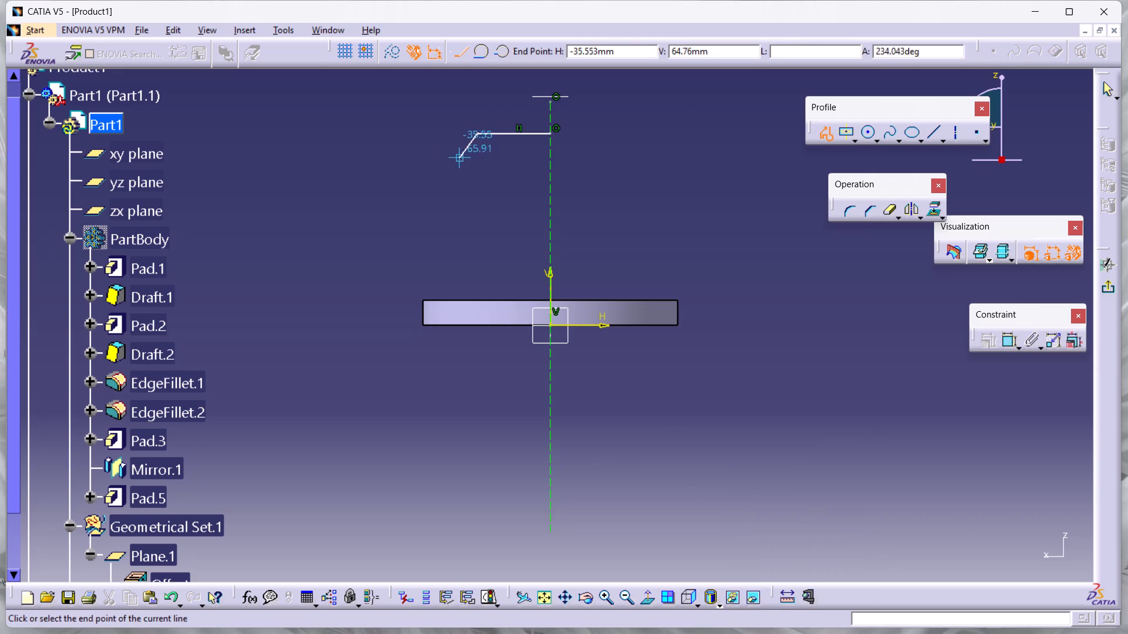
pyautogui.click(435, 273)
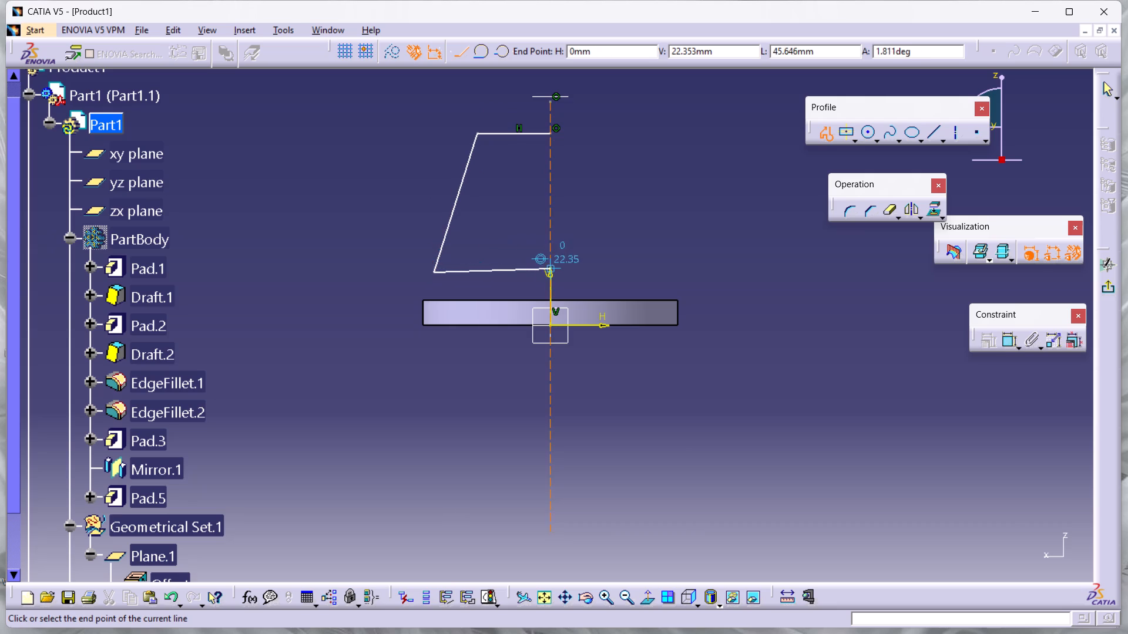
pyautogui.click(550, 271)
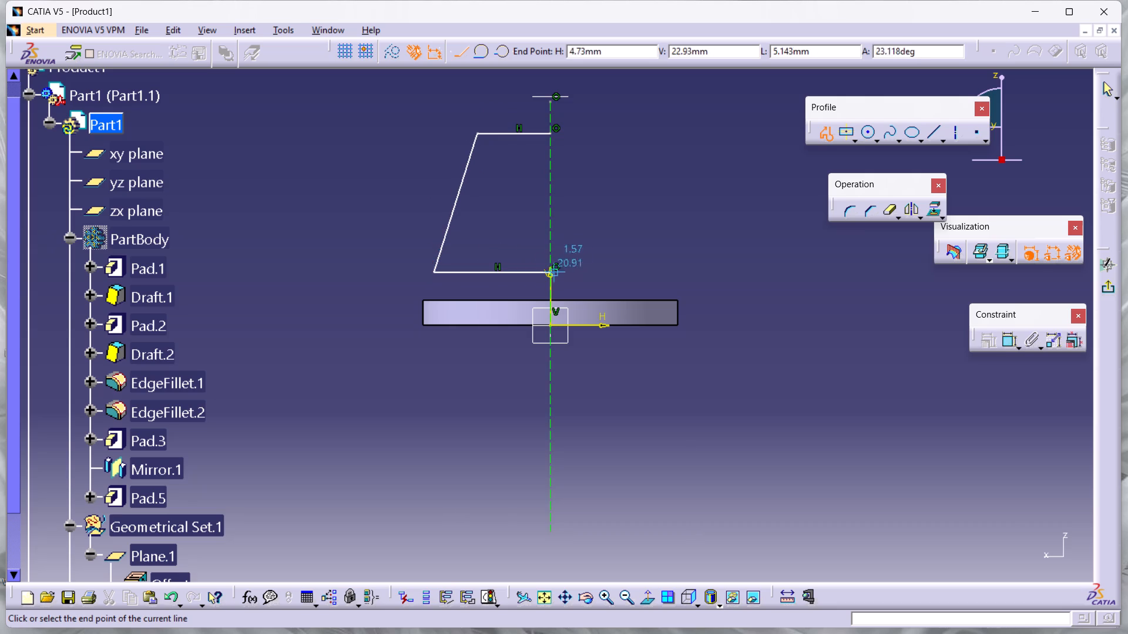
pyautogui.press('Escape')
pyautogui.press('Escape')
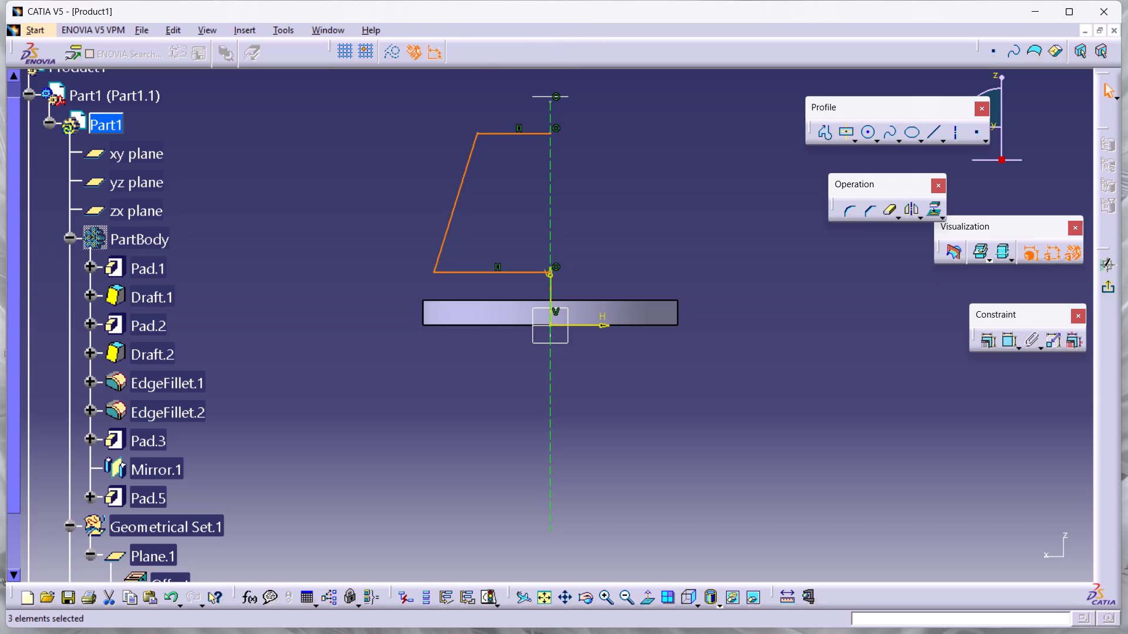
# Dimension the distance from the profile's lower outer corner to the vertical axis and set it to 40 mm.
pyautogui.doubleClick(1008, 343)
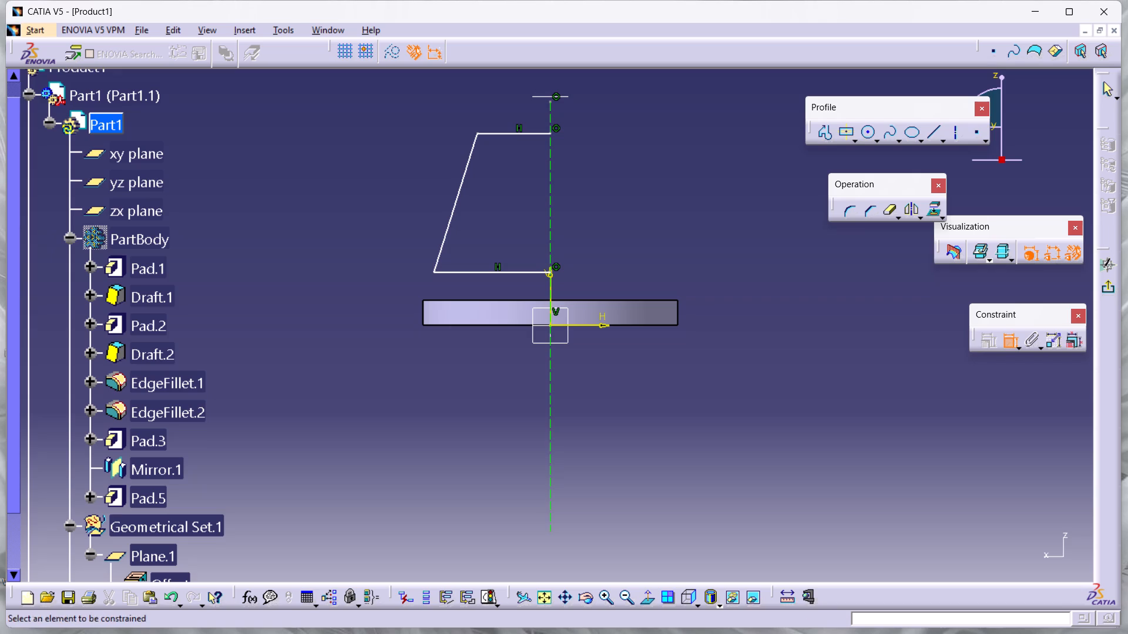
pyautogui.click(435, 272)
pyautogui.click(552, 284)
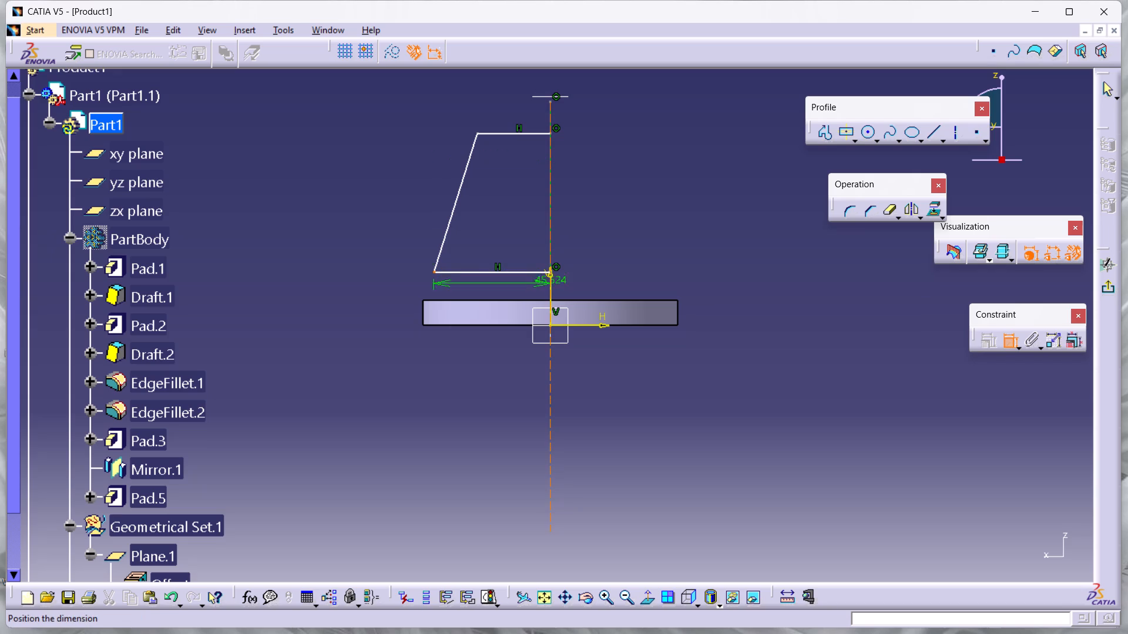
pyautogui.click(489, 417)
pyautogui.doubleClick(474, 411)
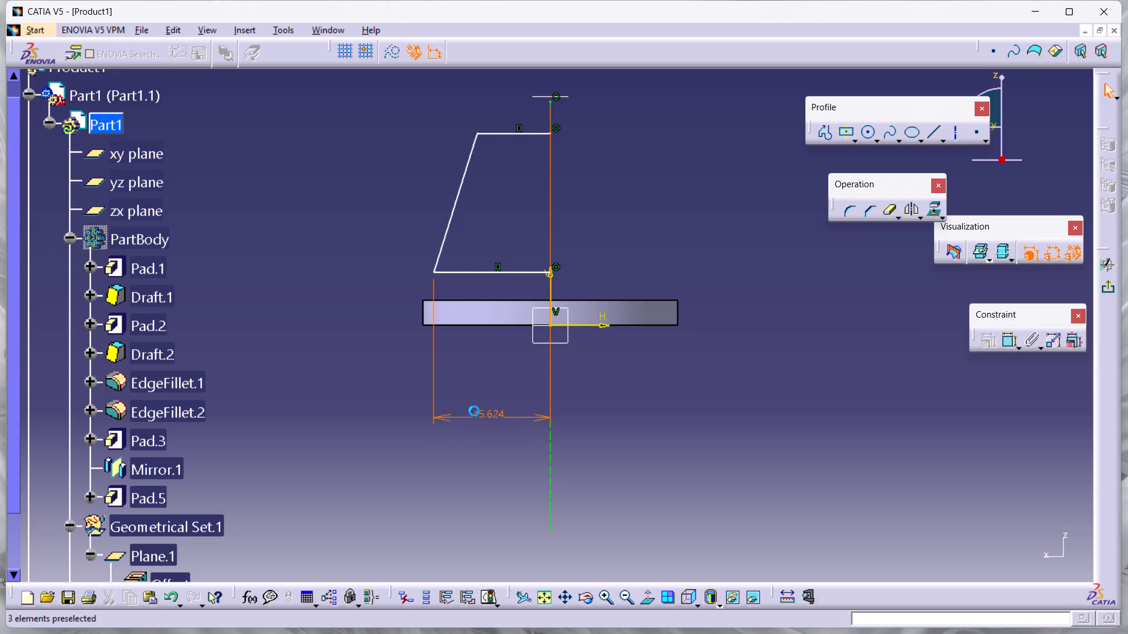
pyautogui.write('400')
pyautogui.press('BackSpace')
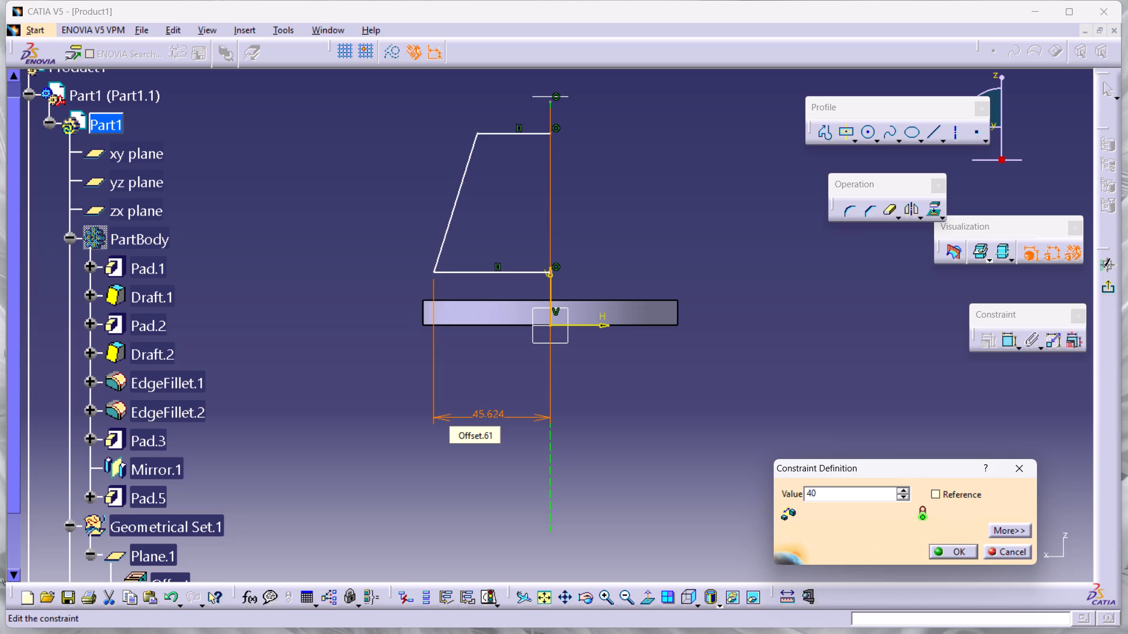
pyautogui.press('Return')
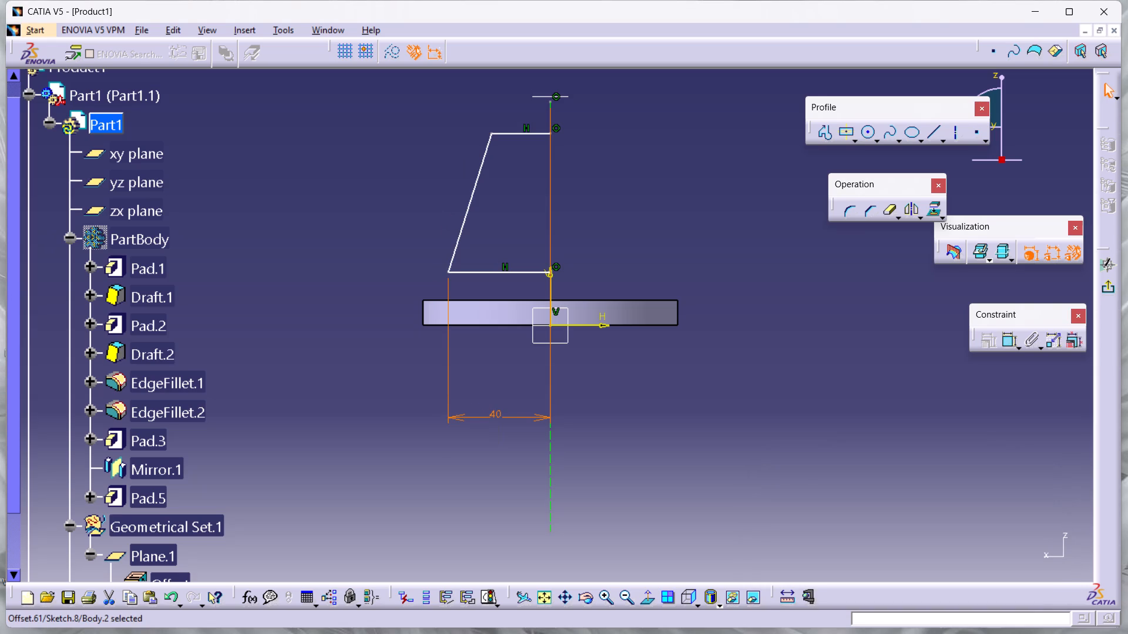
pyautogui.click(669, 450)
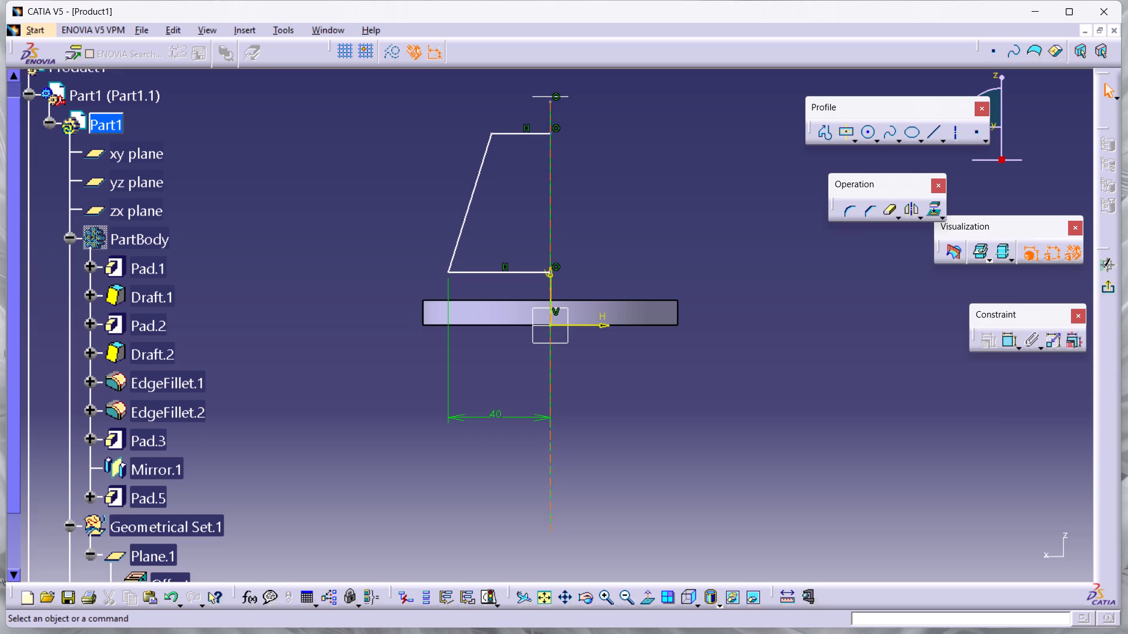
# Constrain the profile's bottom line coincident with the top edge of the disc.
pyautogui.click(485, 297)
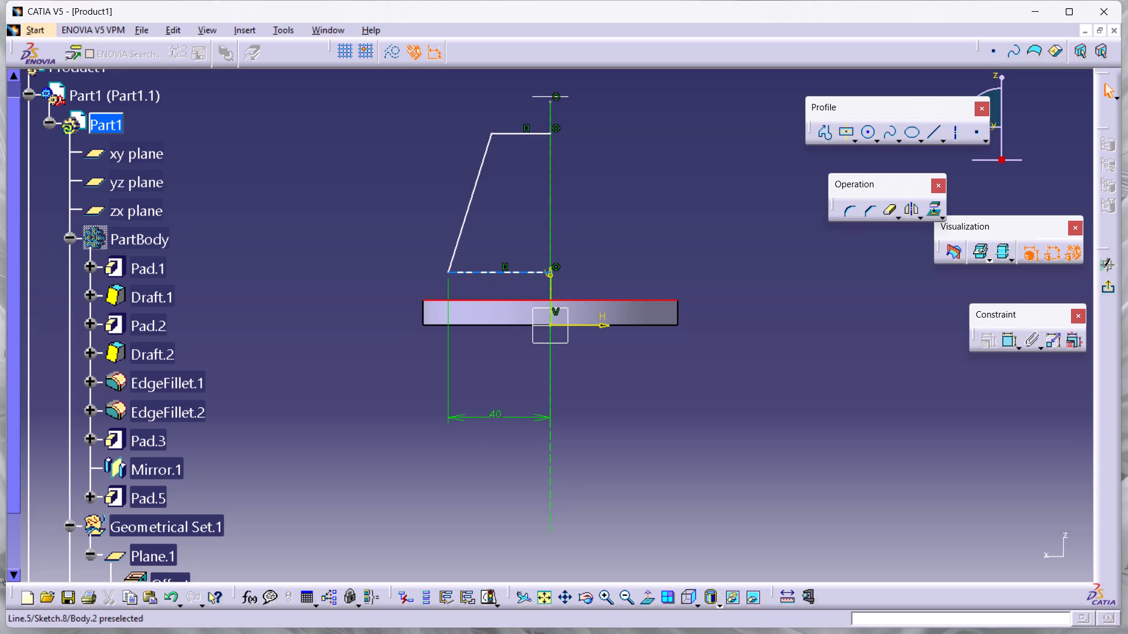
pyautogui.keyDown('ctrl'); pyautogui.click(525, 274); pyautogui.keyUp('ctrl')
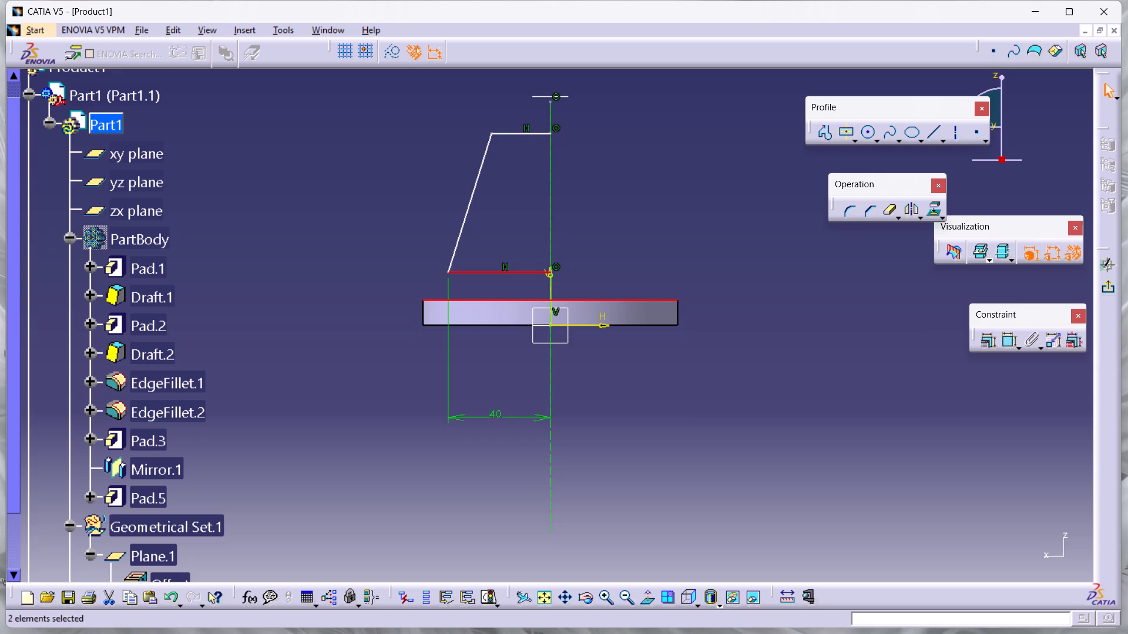
pyautogui.click(989, 339)
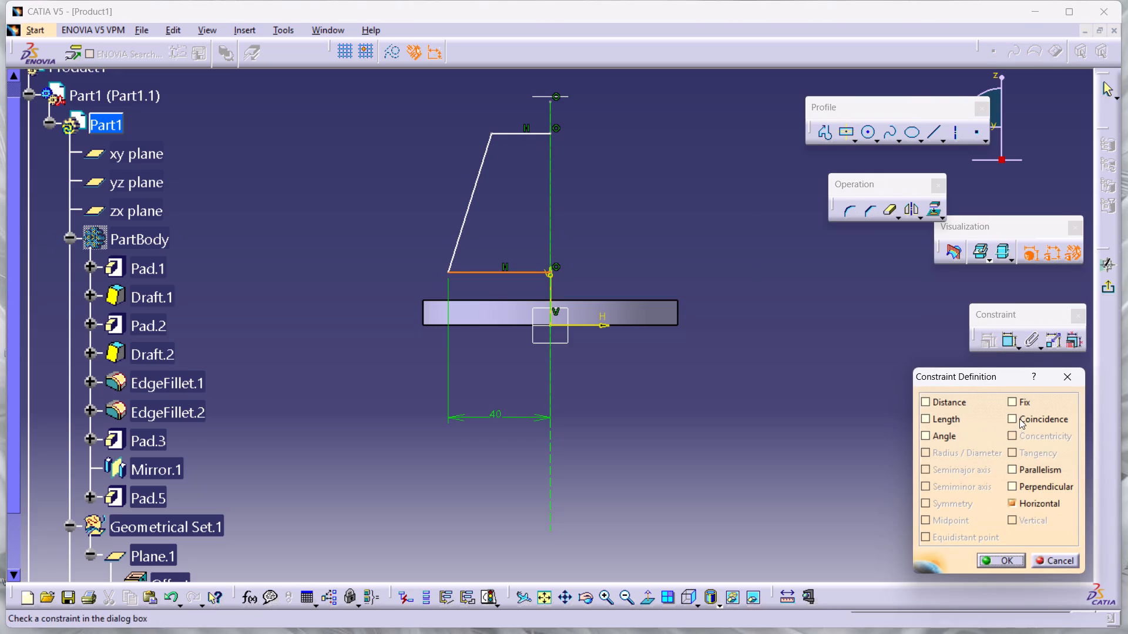
pyautogui.click(1020, 417)
pyautogui.click(1003, 561)
pyautogui.click(846, 547)
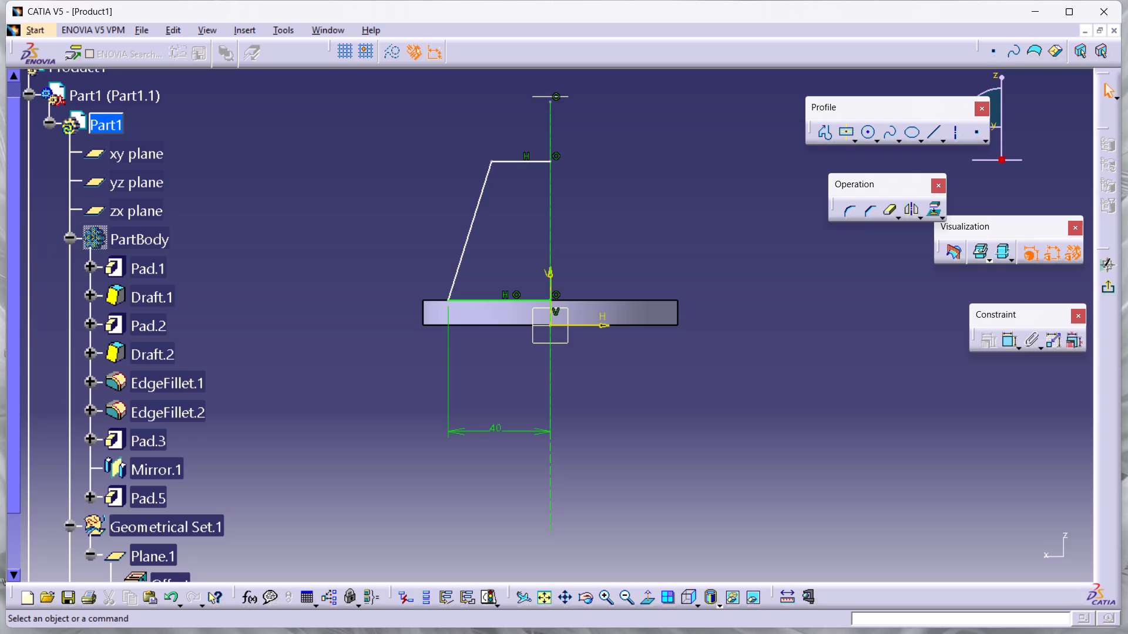
# Dimension the angle between the slanted line and the vertical axis and set it to 14.5 degrees.
pyautogui.click(1012, 346)
pyautogui.click(1012, 346)
pyautogui.doubleClick(1012, 346)
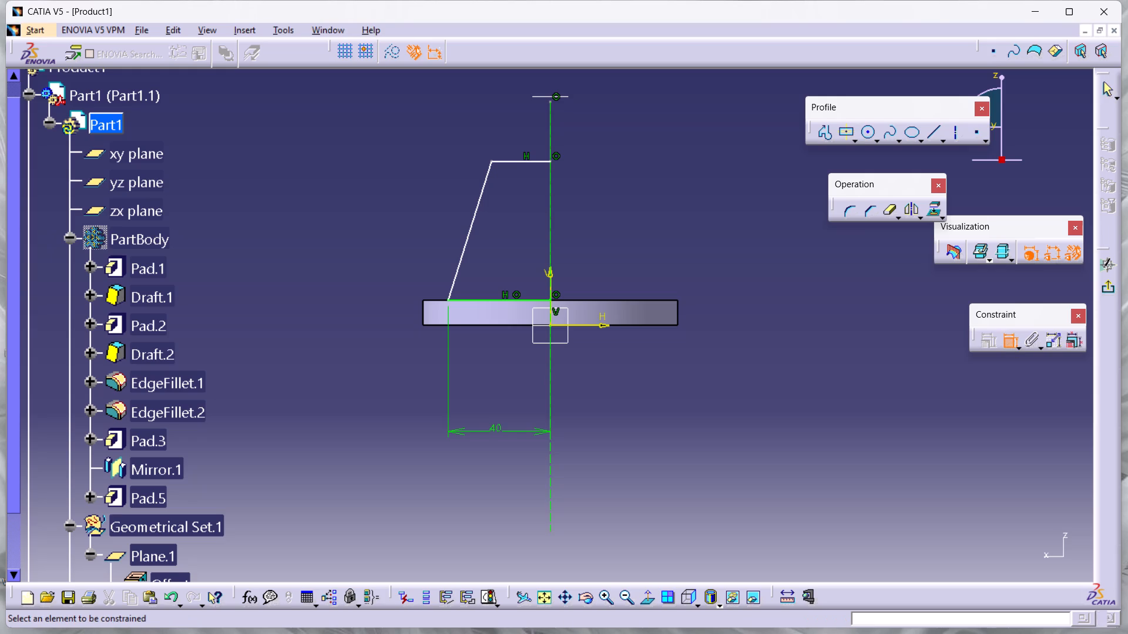
pyautogui.click(462, 260)
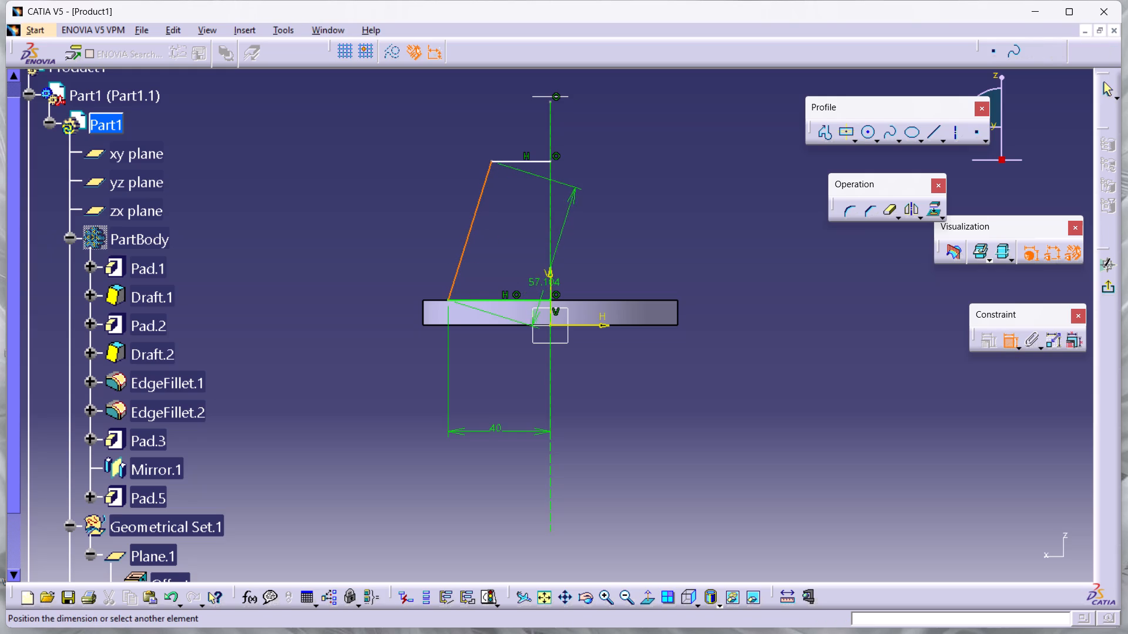
pyautogui.click(550, 277)
pyautogui.click(525, 265)
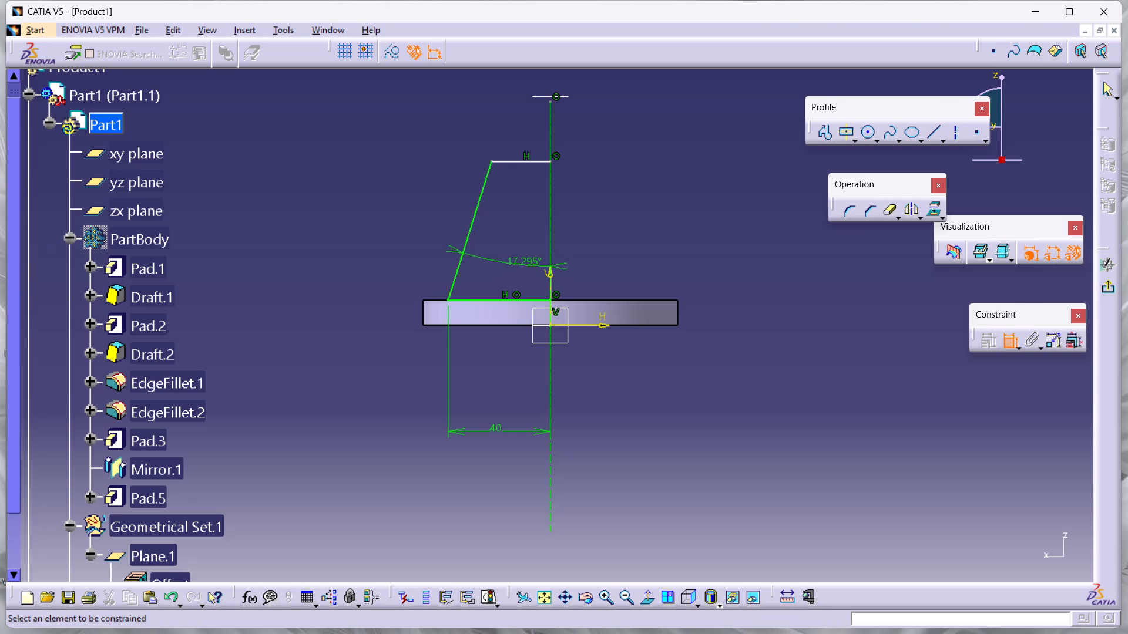
pyautogui.doubleClick(523, 259)
pyautogui.write('14.5')
pyautogui.press('Return')
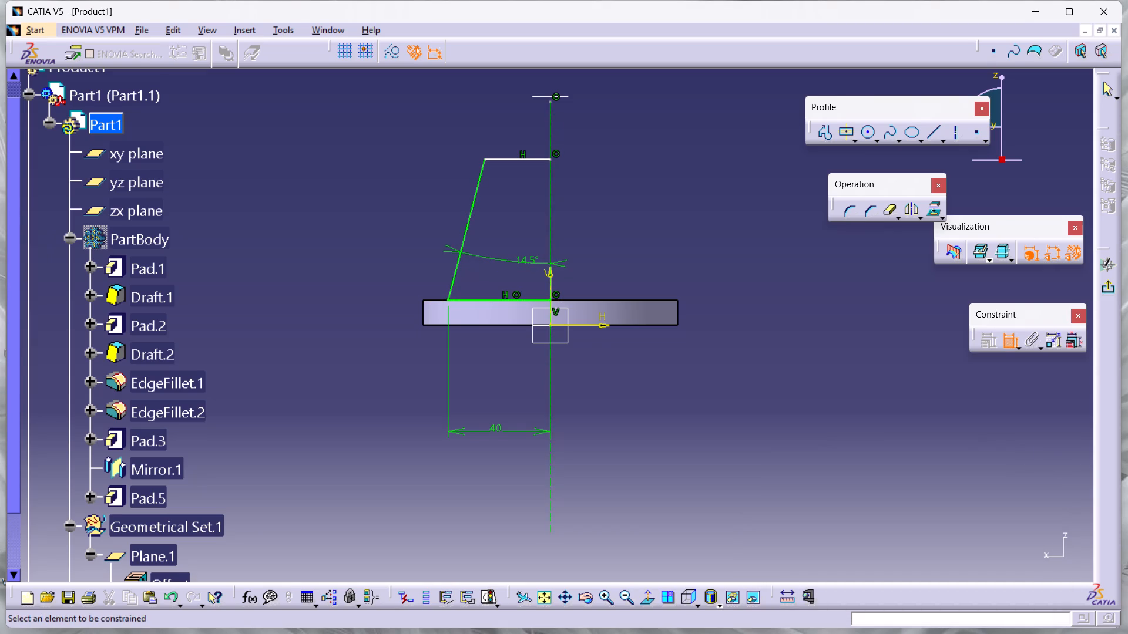
# Dimension the height from the profile's bottom line to its upper outer corner and set it to 120 mm.
pyautogui.click(485, 158)
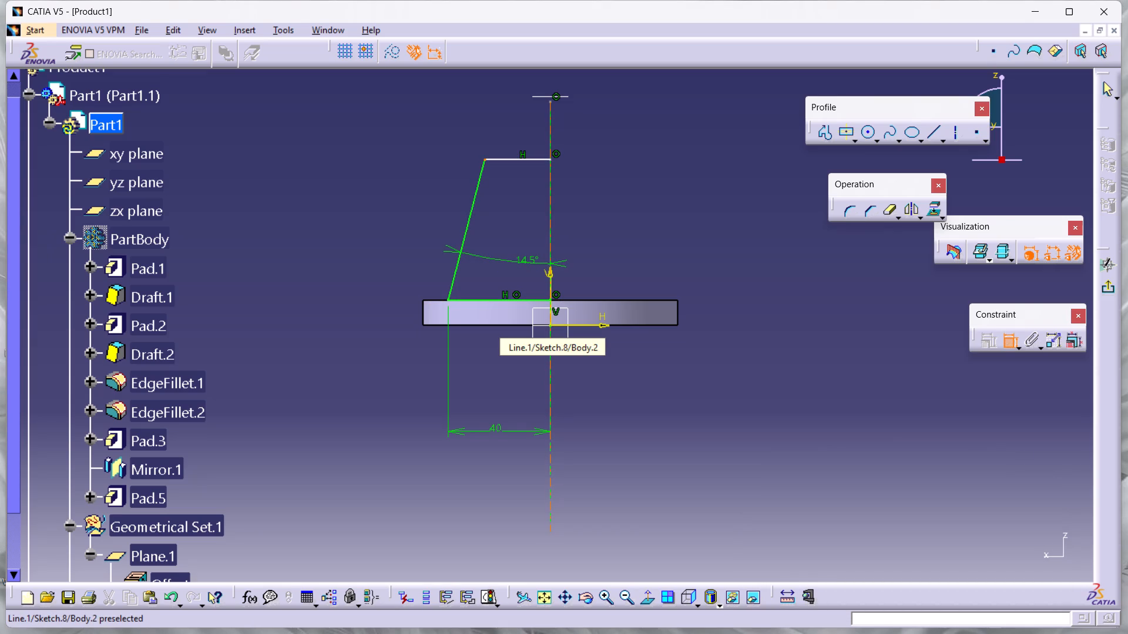
pyautogui.click(464, 299)
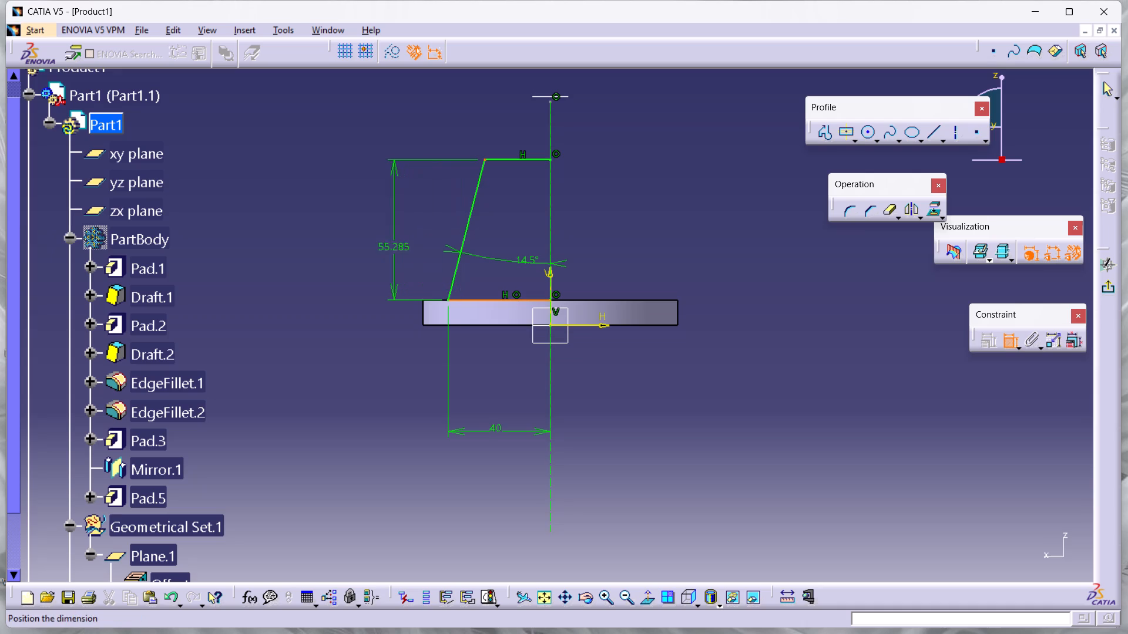
pyautogui.click(388, 235)
pyautogui.doubleClick(393, 232)
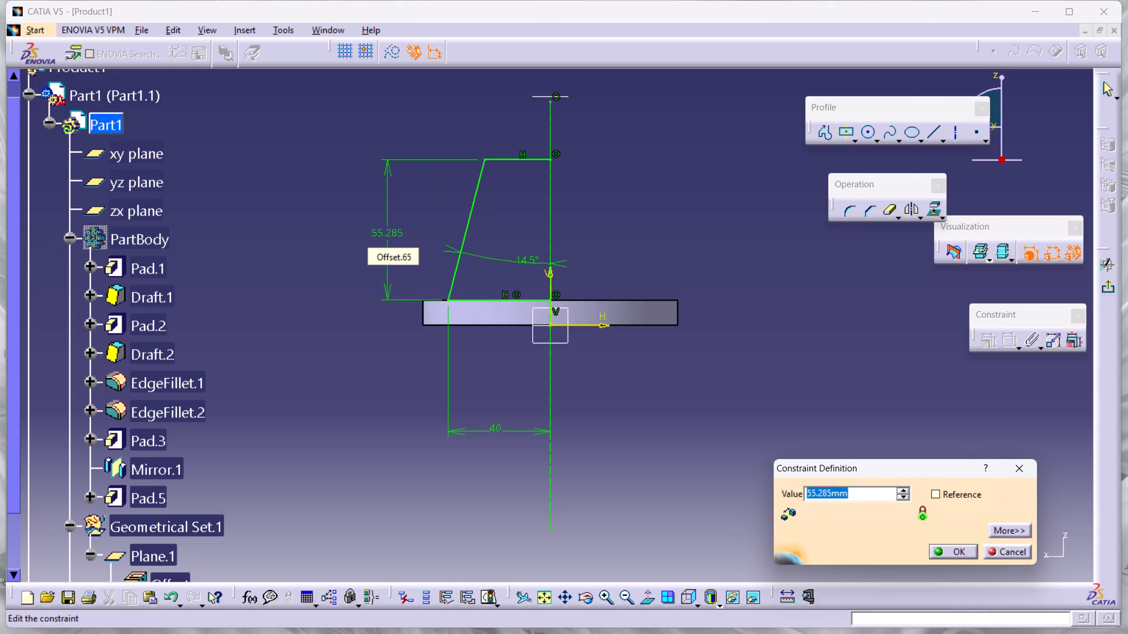
pyautogui.write('120')
pyautogui.press('Return')
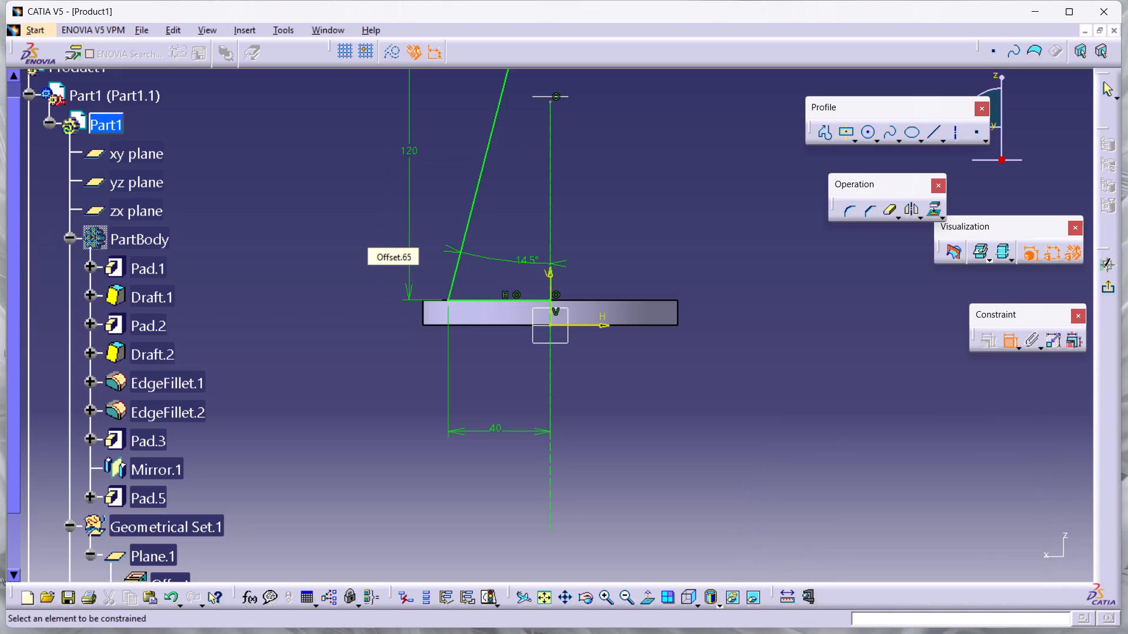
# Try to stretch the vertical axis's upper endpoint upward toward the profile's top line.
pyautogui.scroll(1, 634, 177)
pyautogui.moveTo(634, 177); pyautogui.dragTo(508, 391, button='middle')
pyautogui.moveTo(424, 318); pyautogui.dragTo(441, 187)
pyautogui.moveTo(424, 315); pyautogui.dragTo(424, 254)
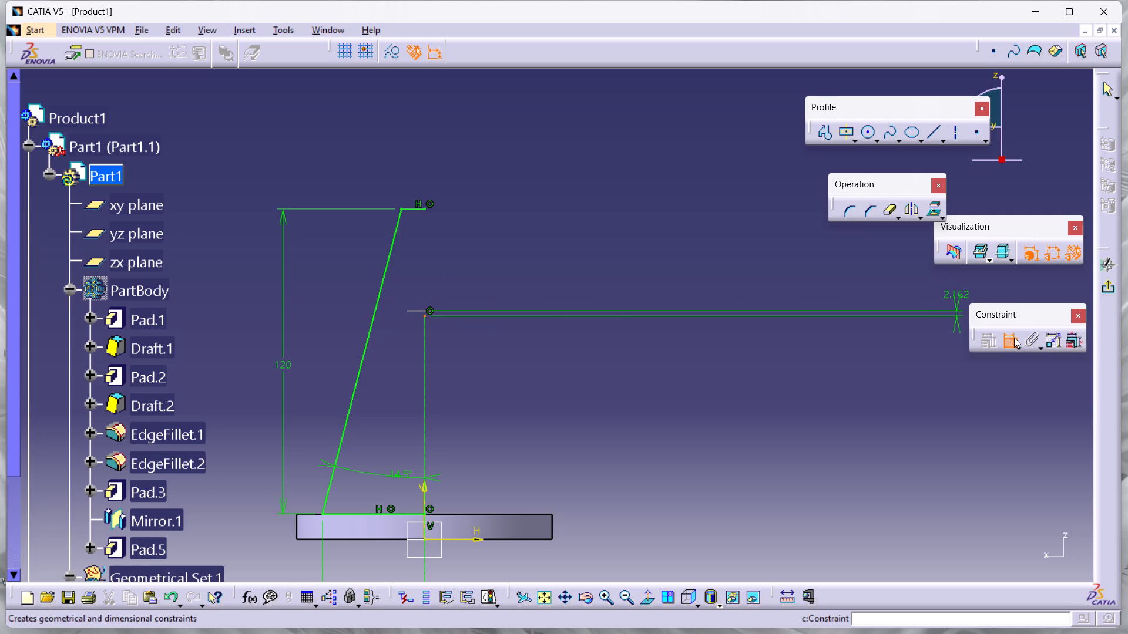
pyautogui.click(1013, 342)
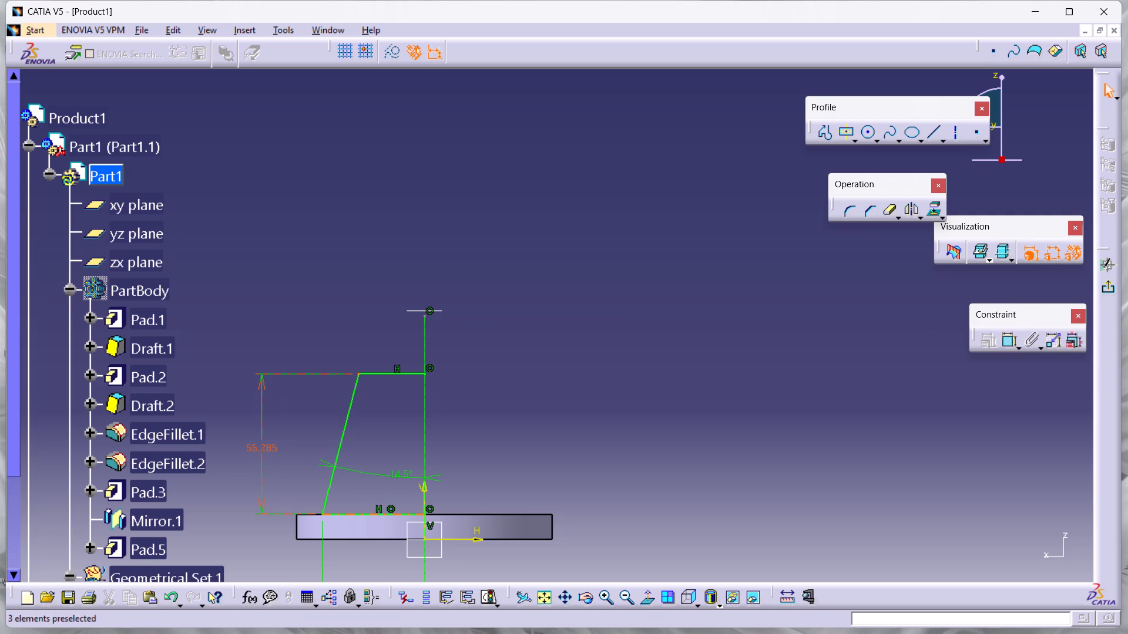
# Set the profile's height dimension above the disc to 120 mm.
pyautogui.doubleClick(251, 449)
pyautogui.write('120')
pyautogui.press('Return')
pyautogui.click(624, 389)
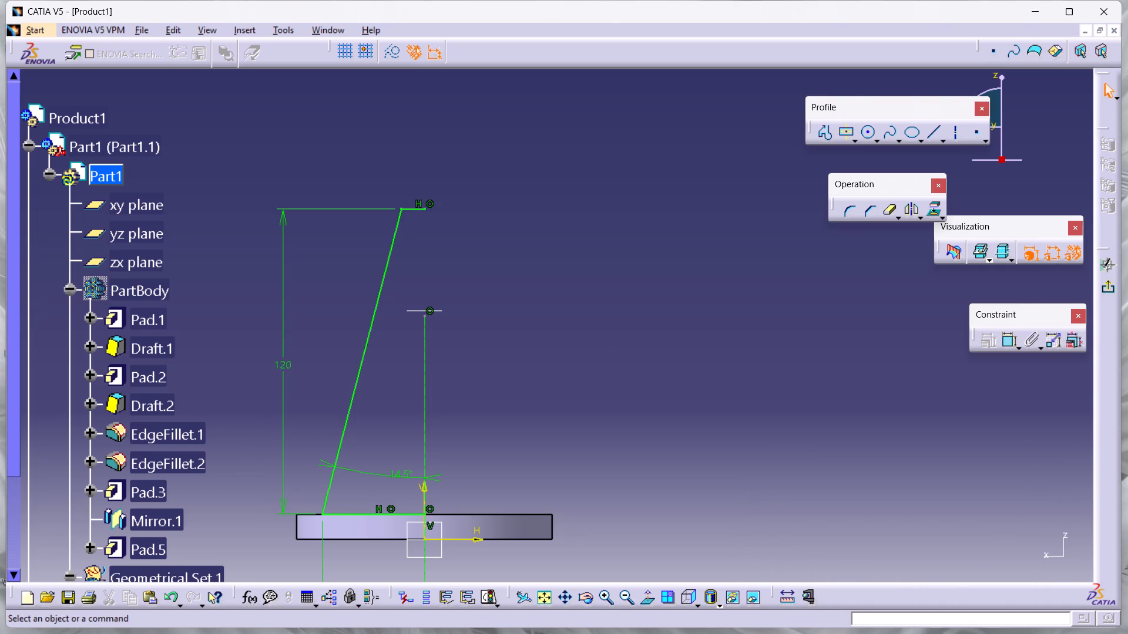
# Stretch the vertical axis's upper endpoint upward until it extends beyond the profile's top line.
pyautogui.moveTo(424, 314); pyautogui.dragTo(445, 232)
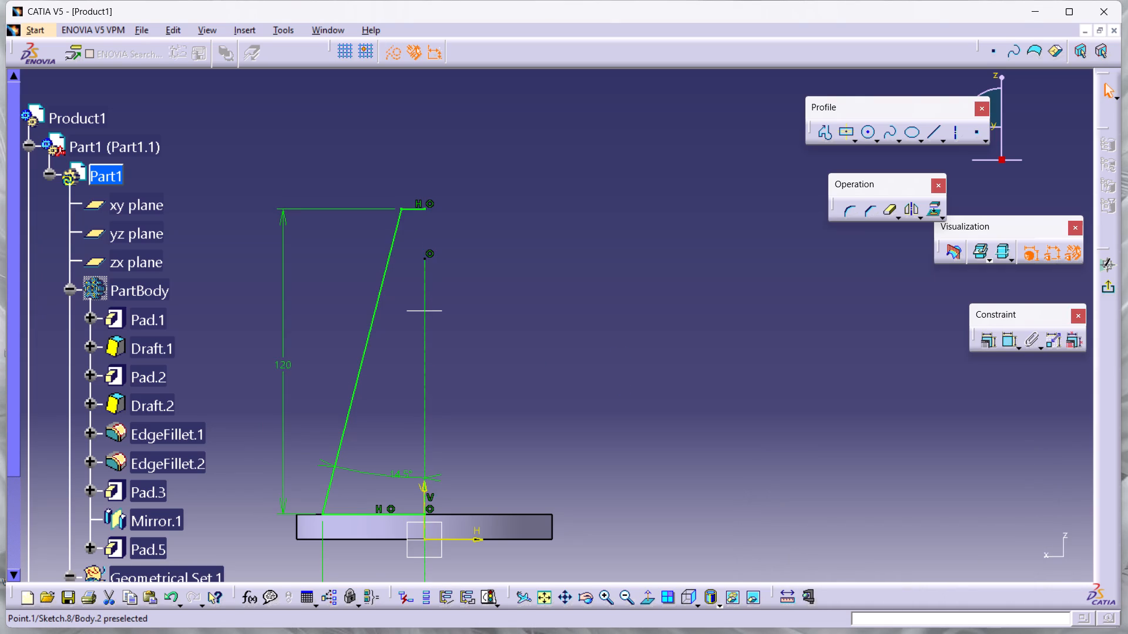
pyautogui.moveTo(445, 232); pyautogui.dragTo(439, 148)
pyautogui.click(540, 268)
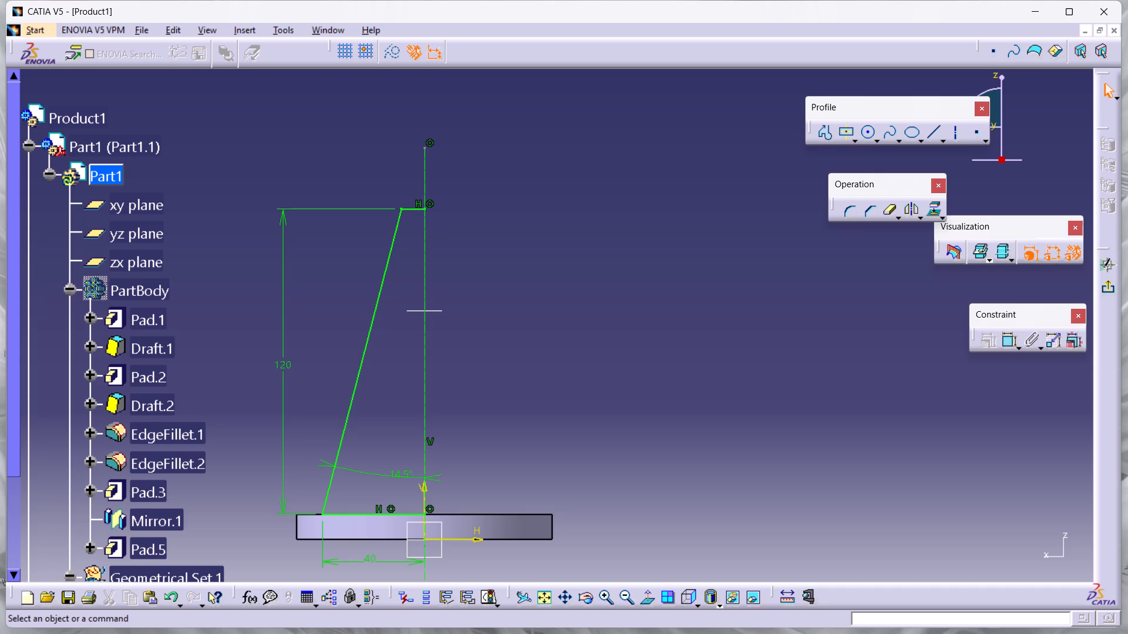
# Delete the 120 mm height dimension between the profile's top and bottom lines.
pyautogui.rightClick(284, 356)
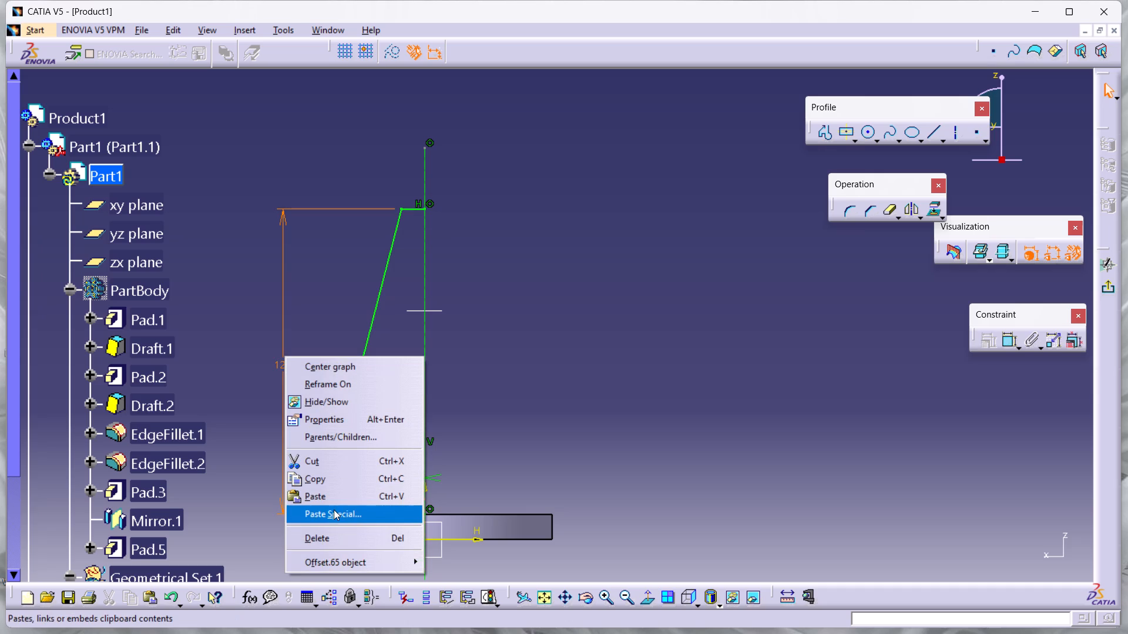
pyautogui.click(333, 540)
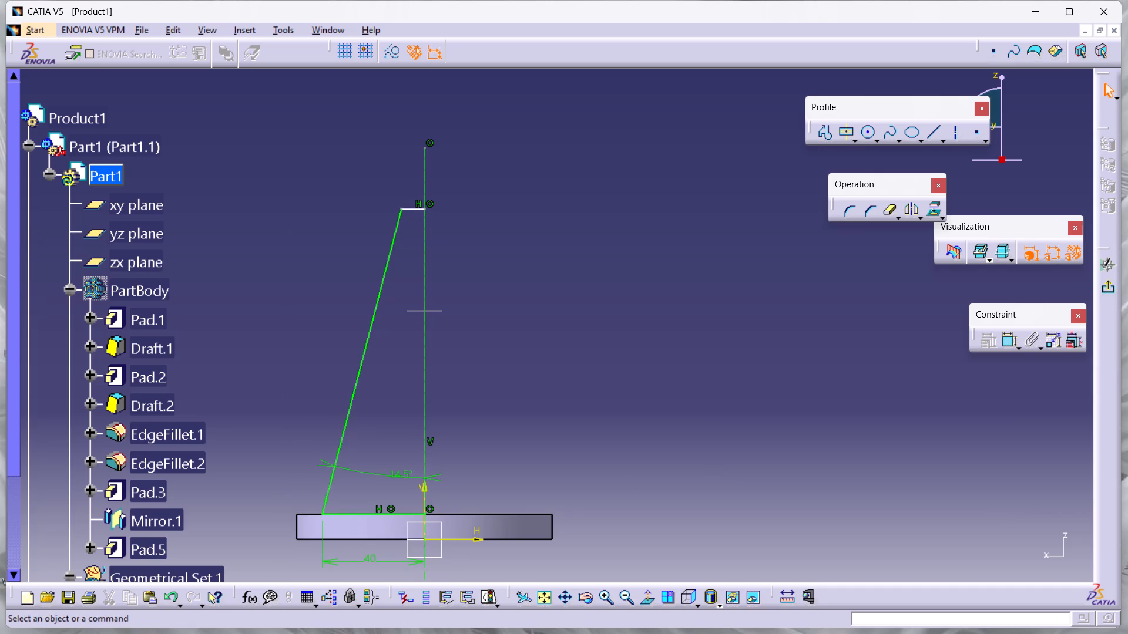
pyautogui.click(717, 471)
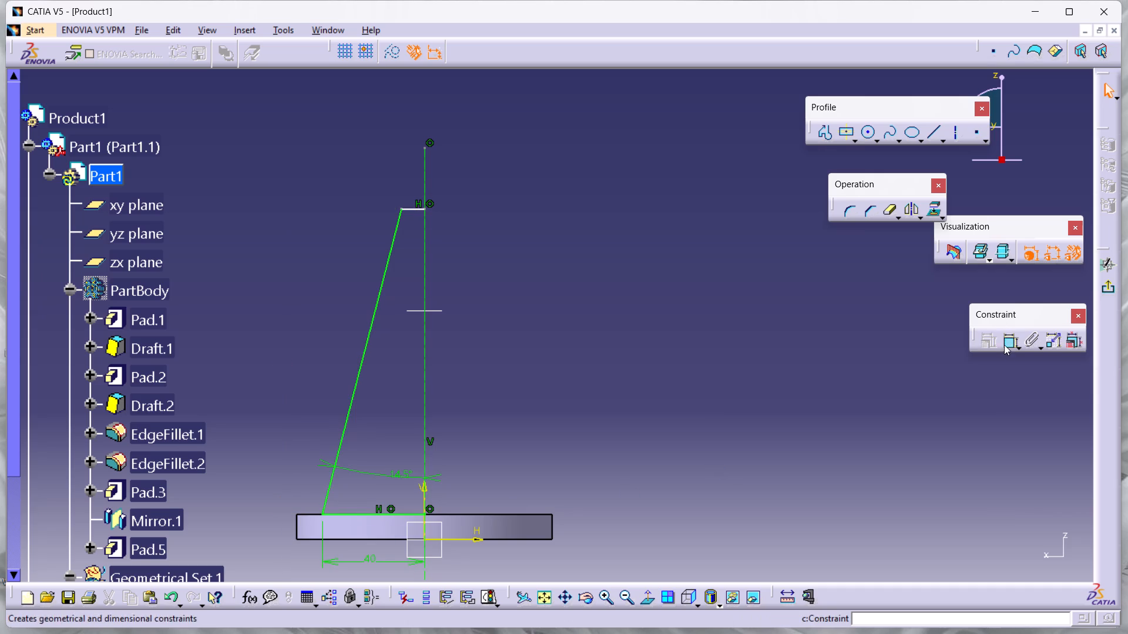
# Dimension the profile's top line from the horizontal sketch axis, set the distance to 120 mm, and exit the sketch.
pyautogui.click(1004, 345)
pyautogui.click(403, 208)
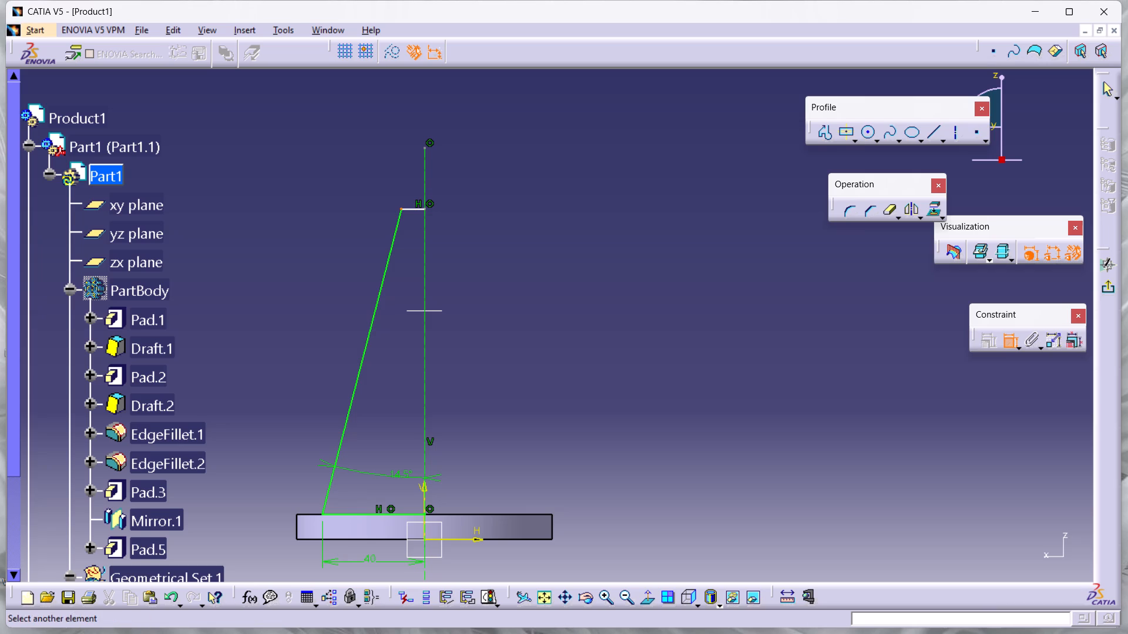
pyautogui.click(455, 539)
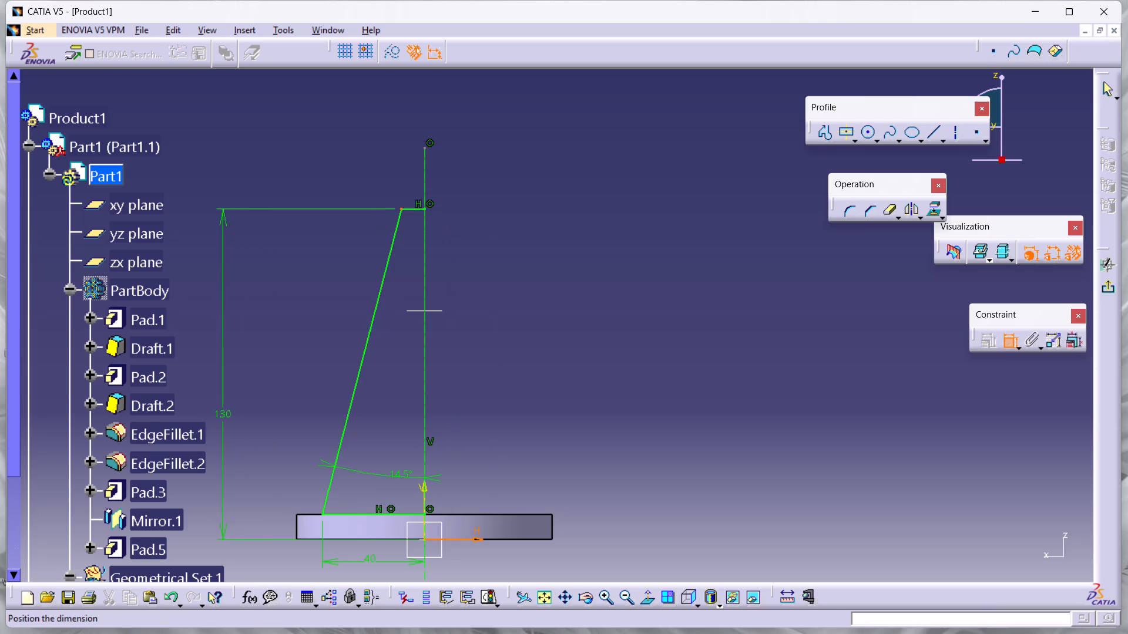
pyautogui.click(247, 395)
pyautogui.doubleClick(250, 392)
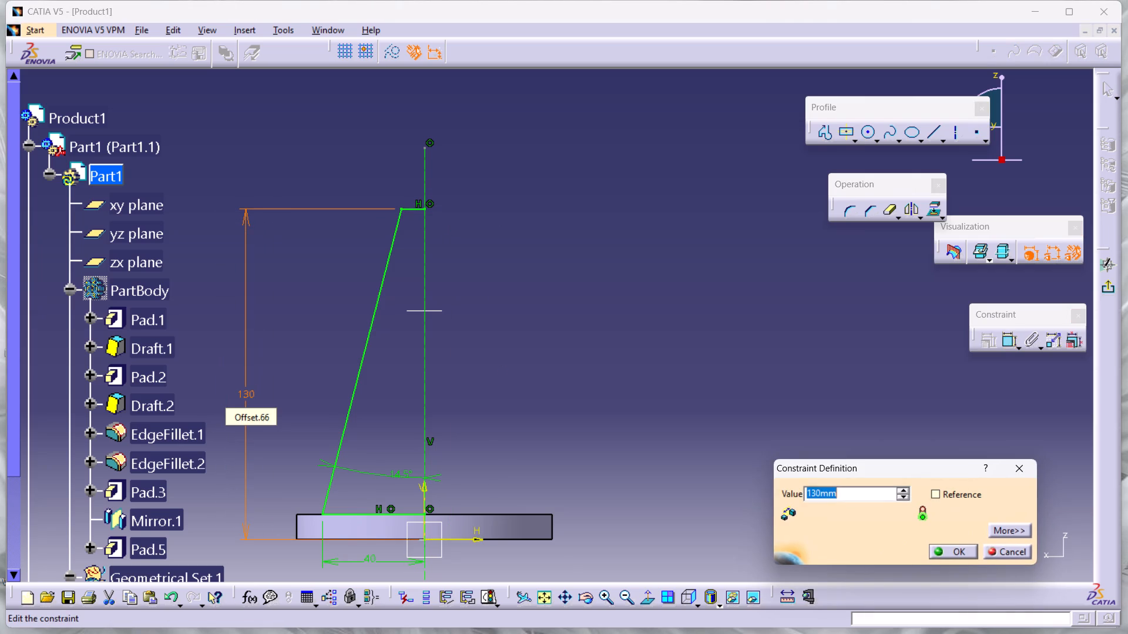
pyautogui.write('120')
pyautogui.press('Return')
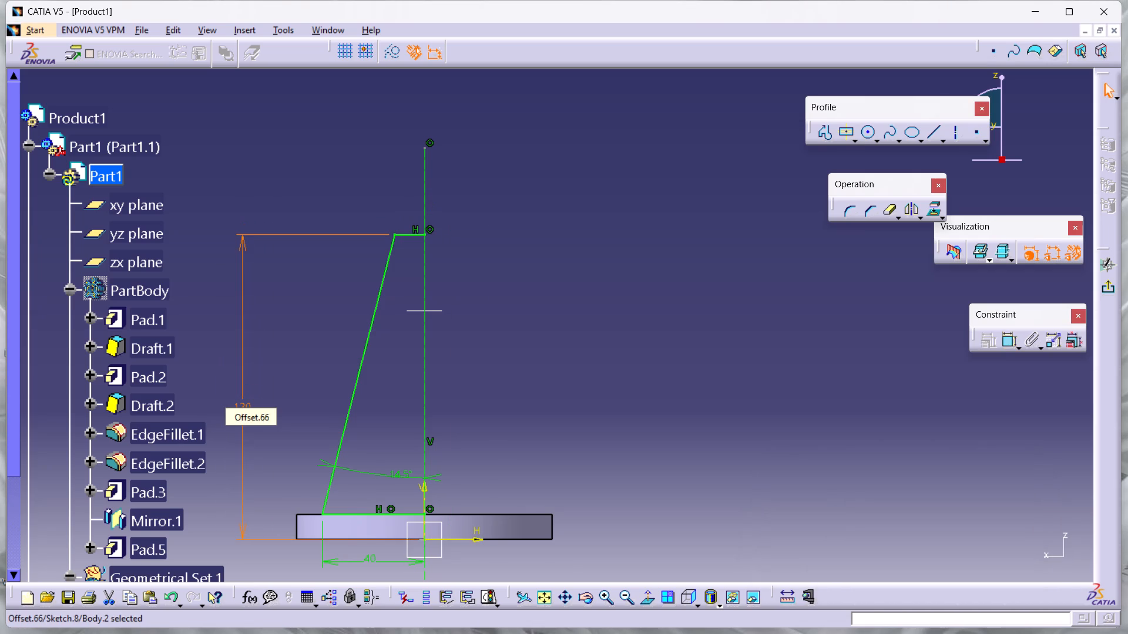
pyautogui.click(612, 391)
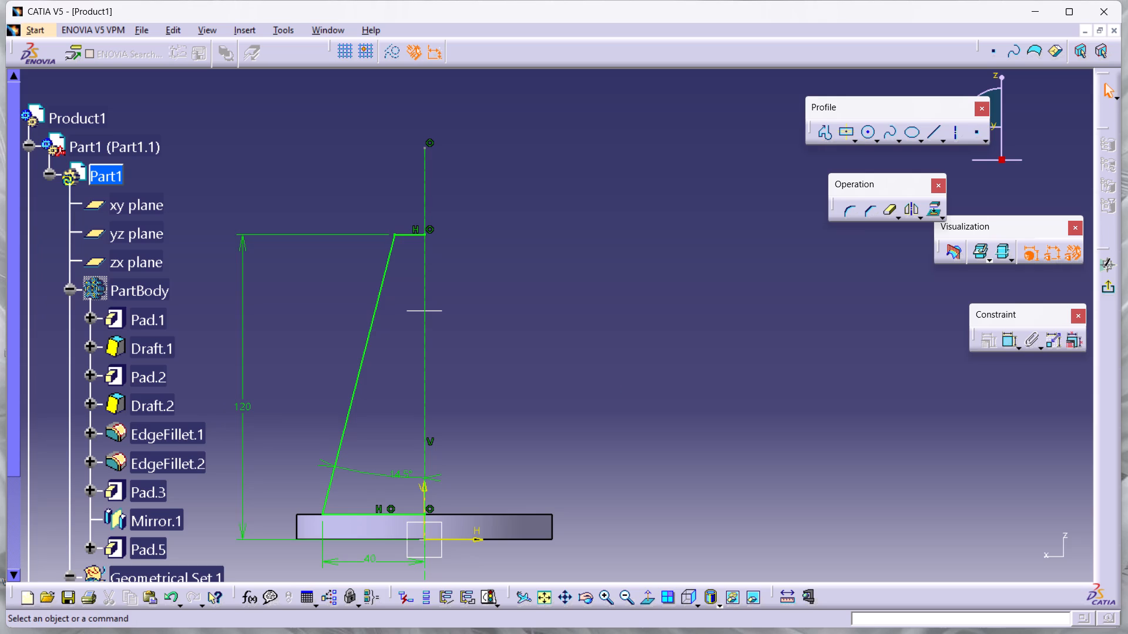
pyautogui.click(1113, 284)
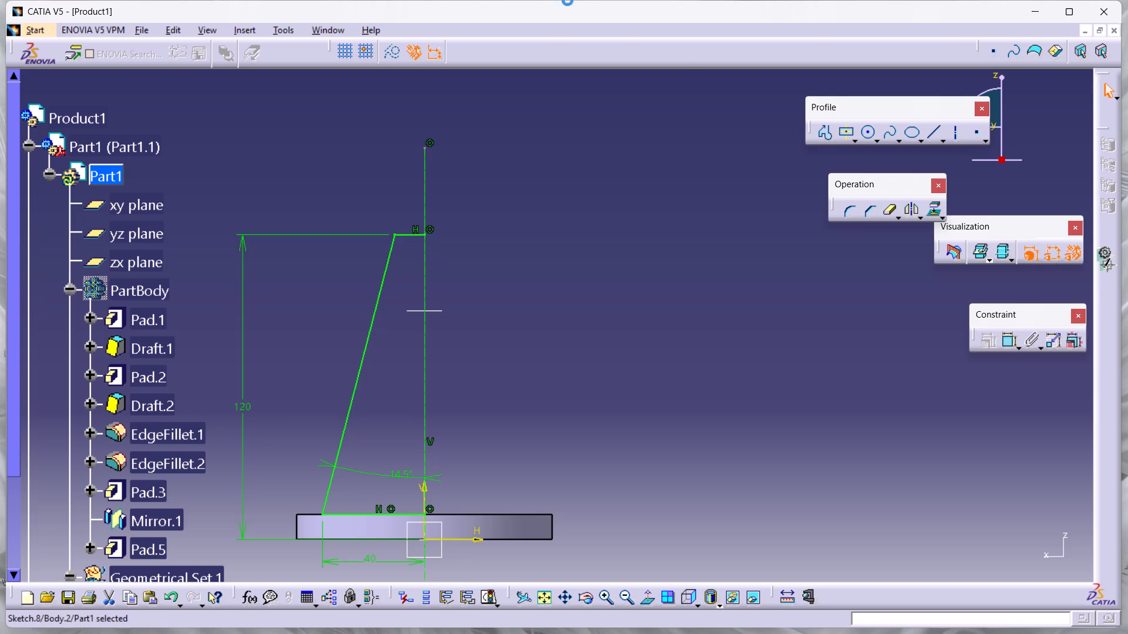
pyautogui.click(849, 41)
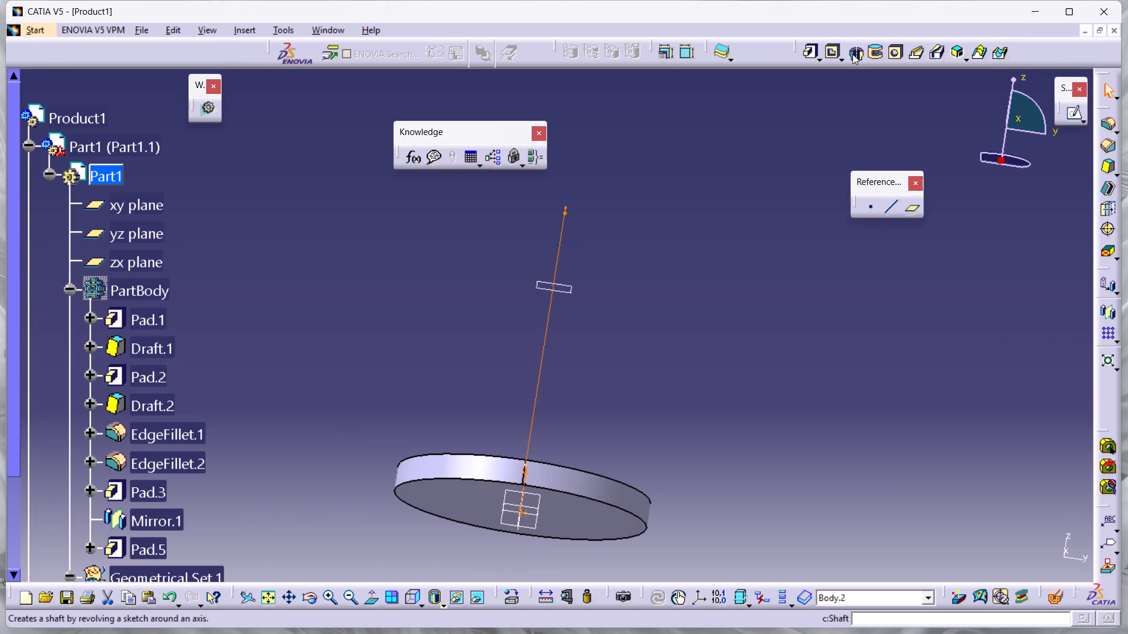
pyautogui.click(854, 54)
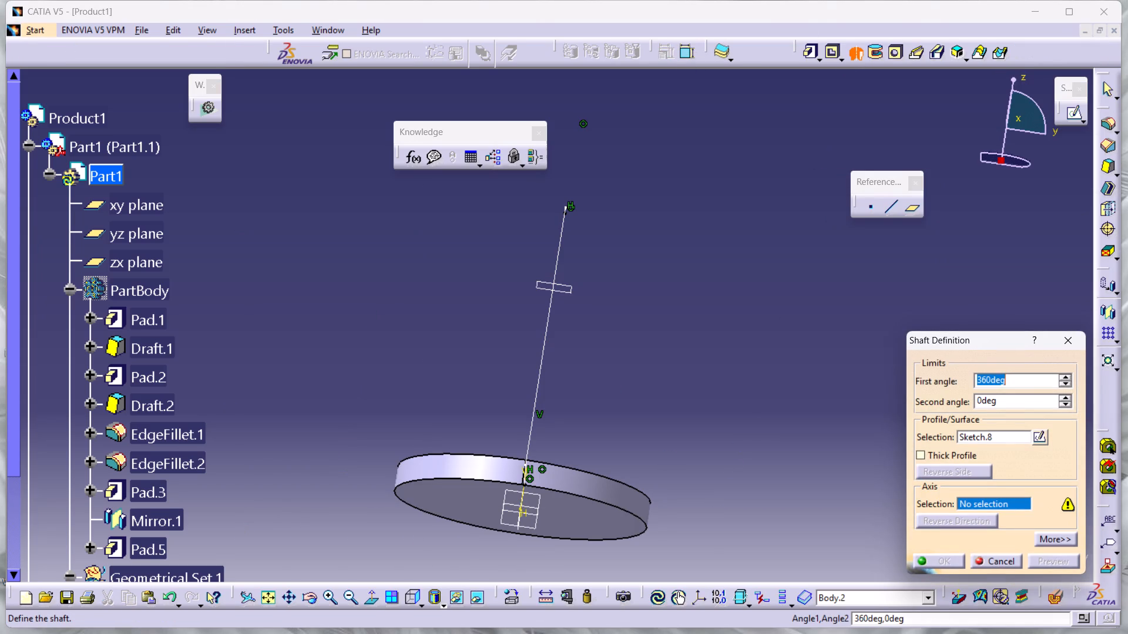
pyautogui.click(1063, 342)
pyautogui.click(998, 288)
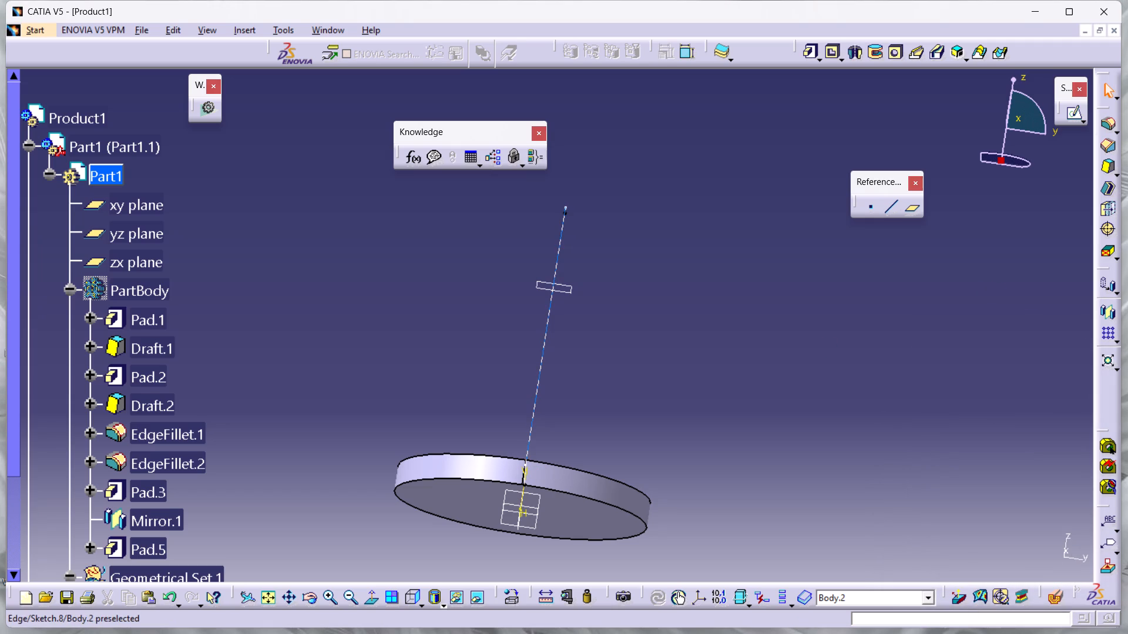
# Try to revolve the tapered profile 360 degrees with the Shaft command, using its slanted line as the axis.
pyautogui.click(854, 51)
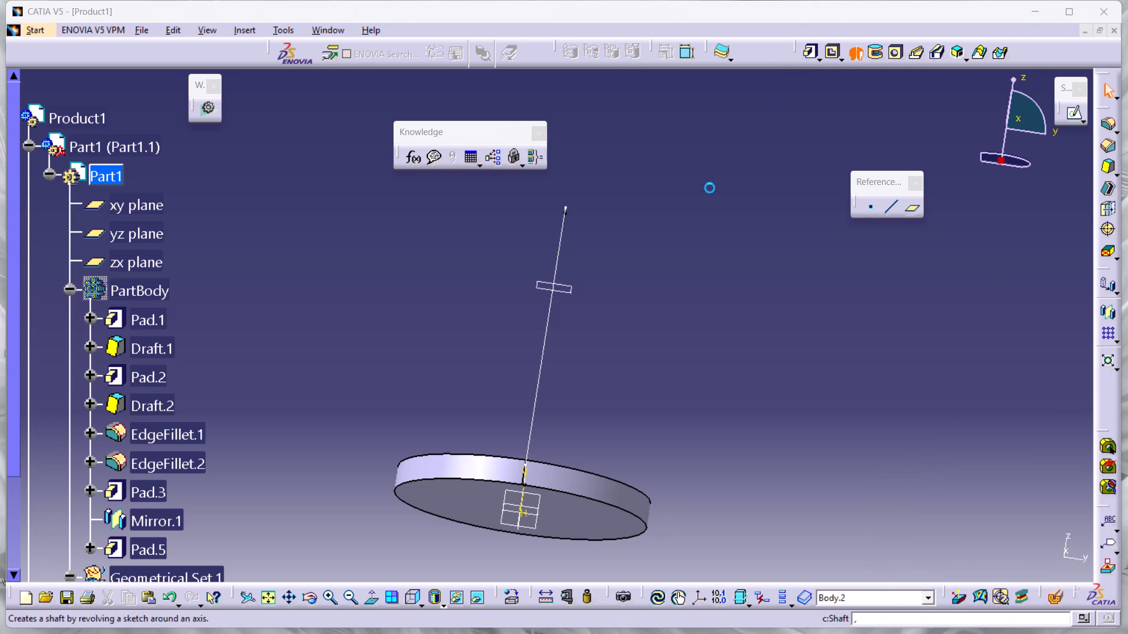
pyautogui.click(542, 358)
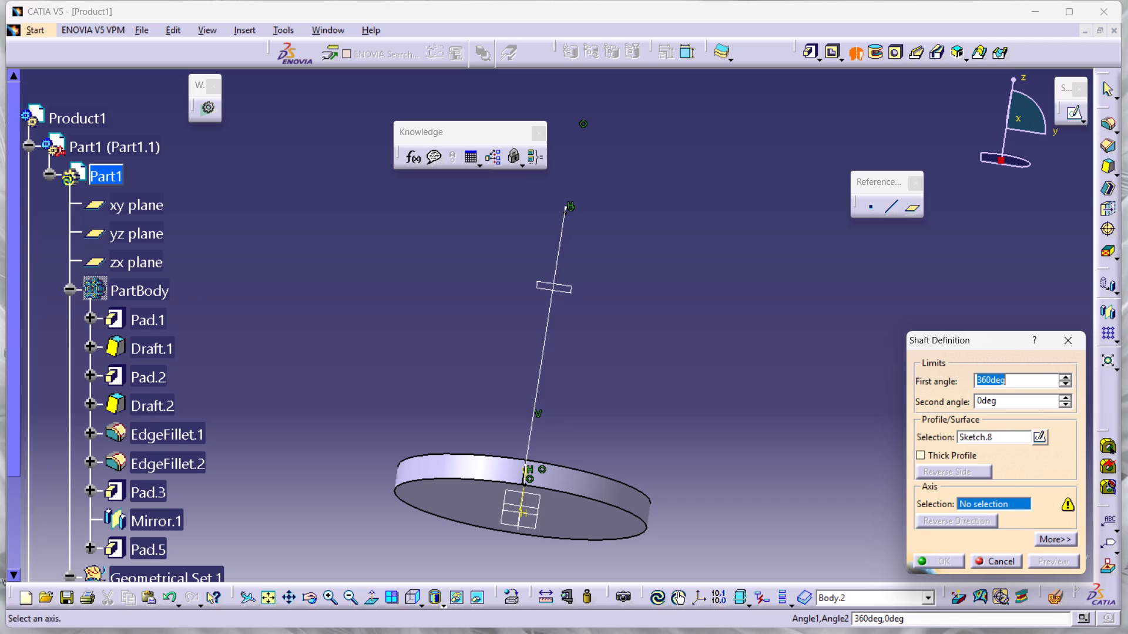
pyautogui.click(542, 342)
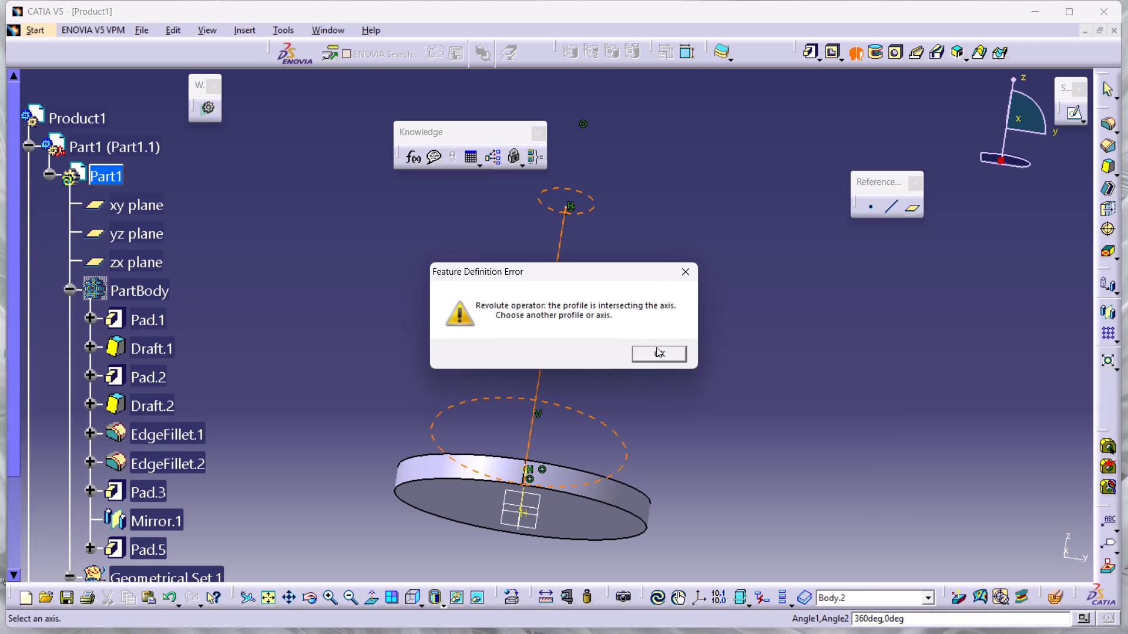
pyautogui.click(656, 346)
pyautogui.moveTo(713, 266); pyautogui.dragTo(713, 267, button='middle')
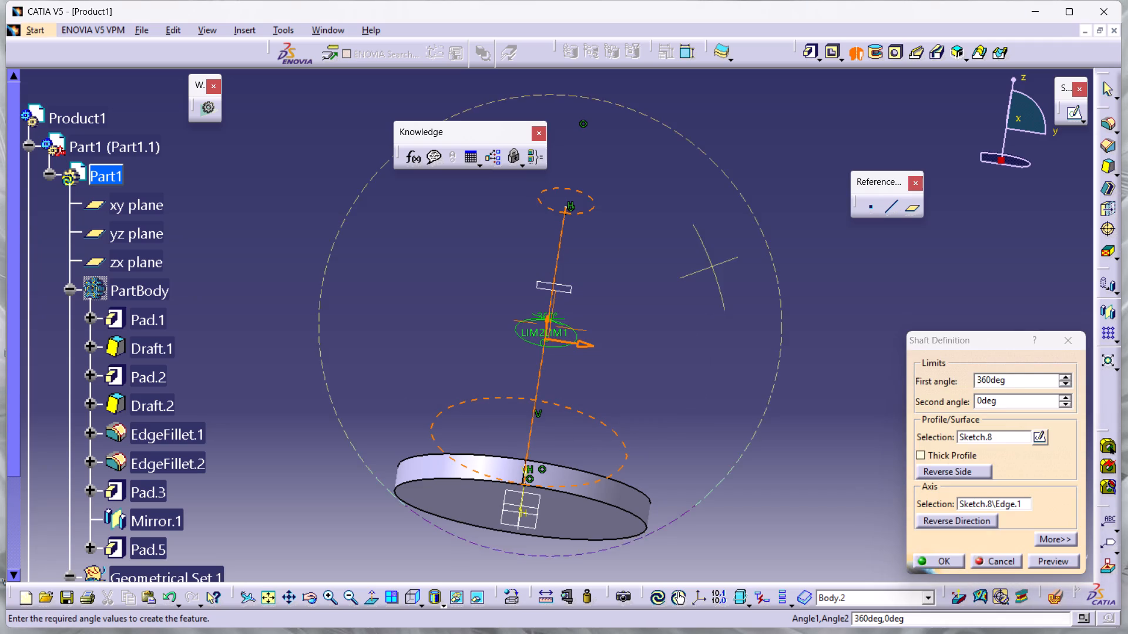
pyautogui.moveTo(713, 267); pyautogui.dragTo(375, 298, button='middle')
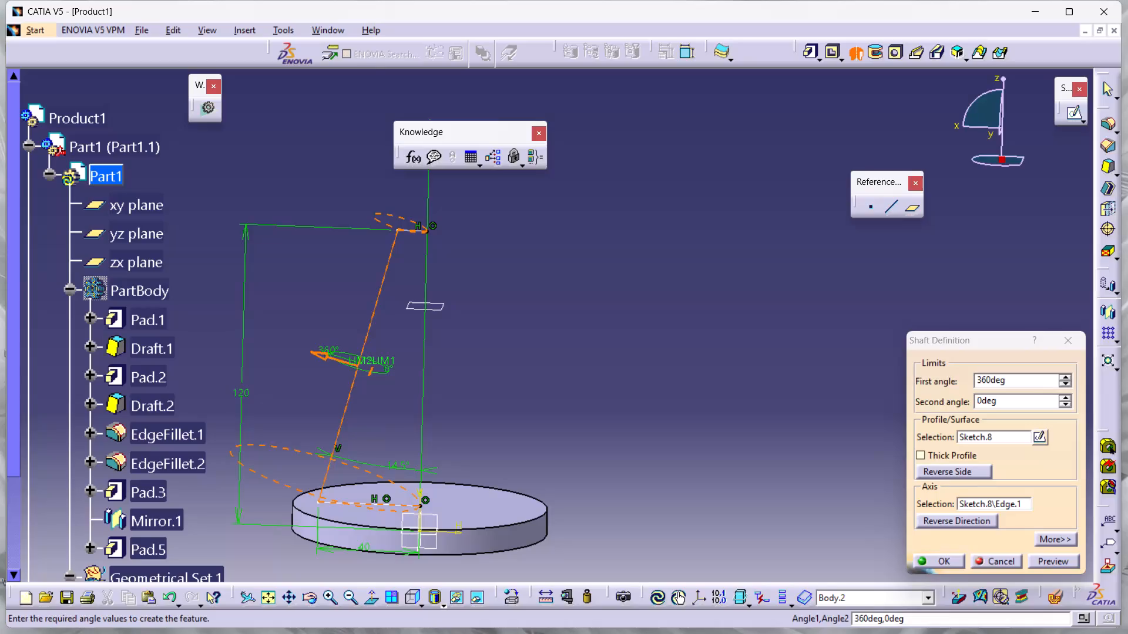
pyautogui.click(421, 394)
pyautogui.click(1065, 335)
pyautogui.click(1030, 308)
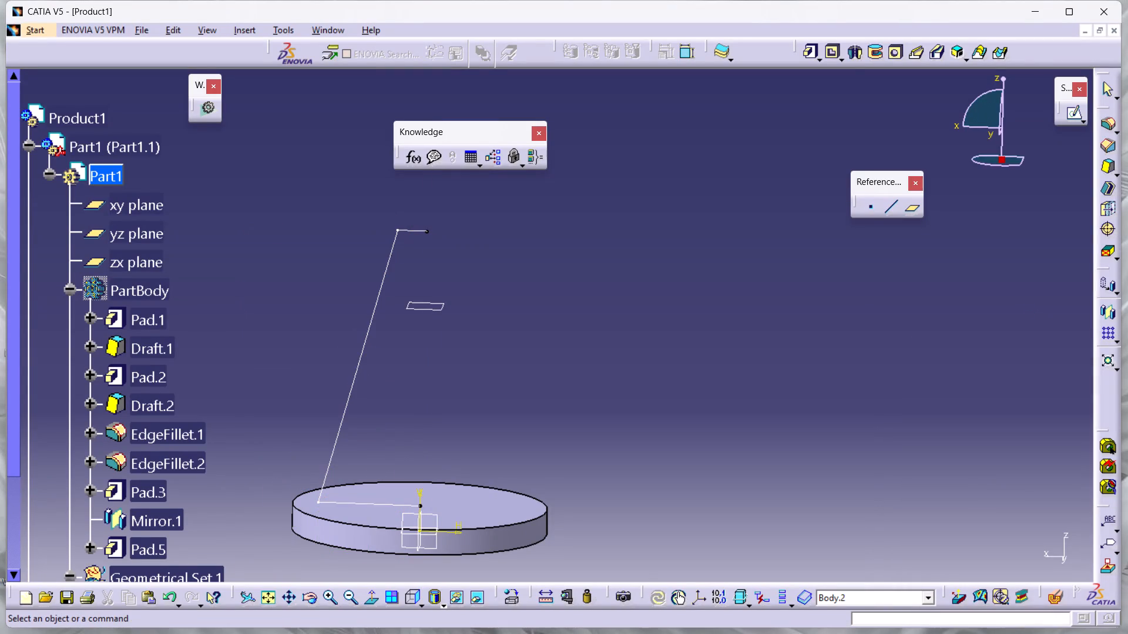
# Start a 360-degree Shaft from the tapered profile sketch and try the profile's bottom line as the revolution axis.
pyautogui.click(853, 52)
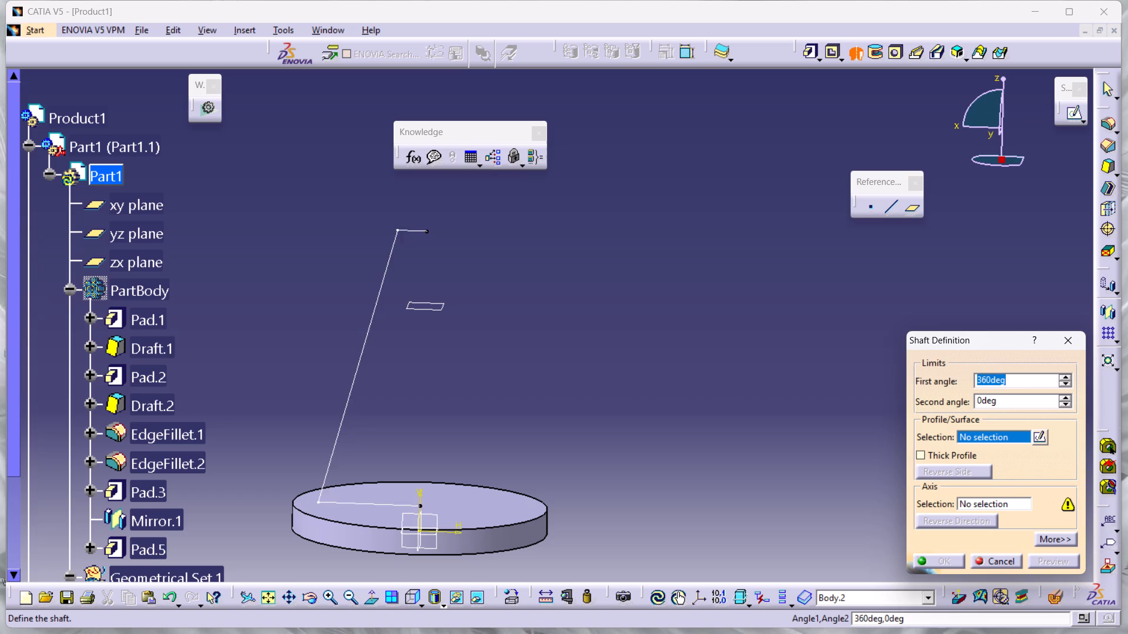
pyautogui.click(351, 387)
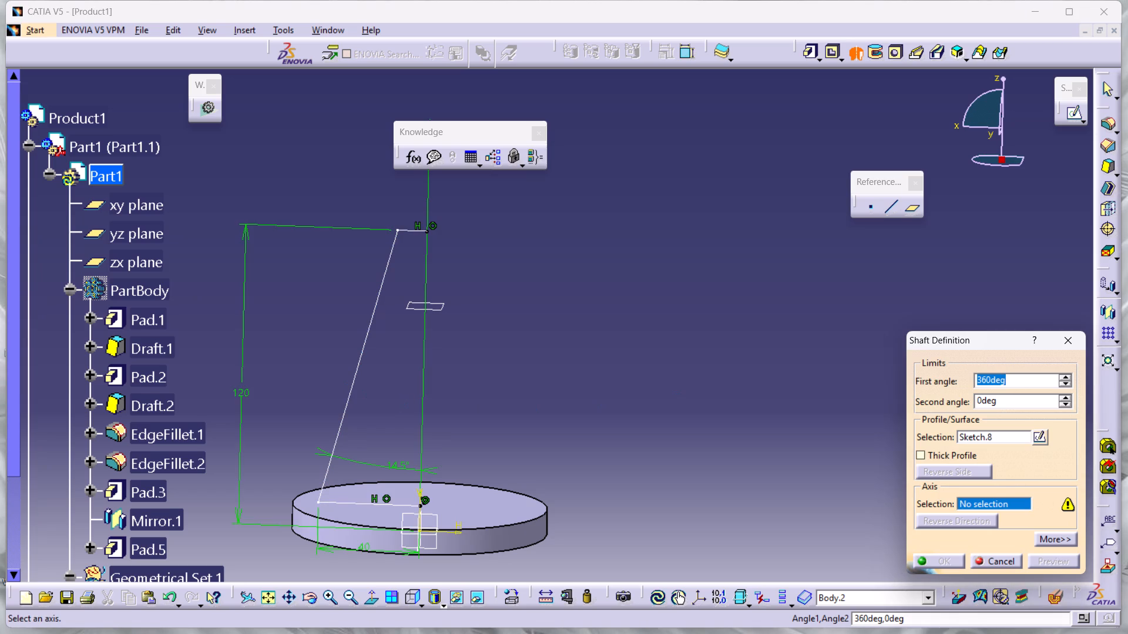
pyautogui.click(423, 387)
pyautogui.click(378, 505)
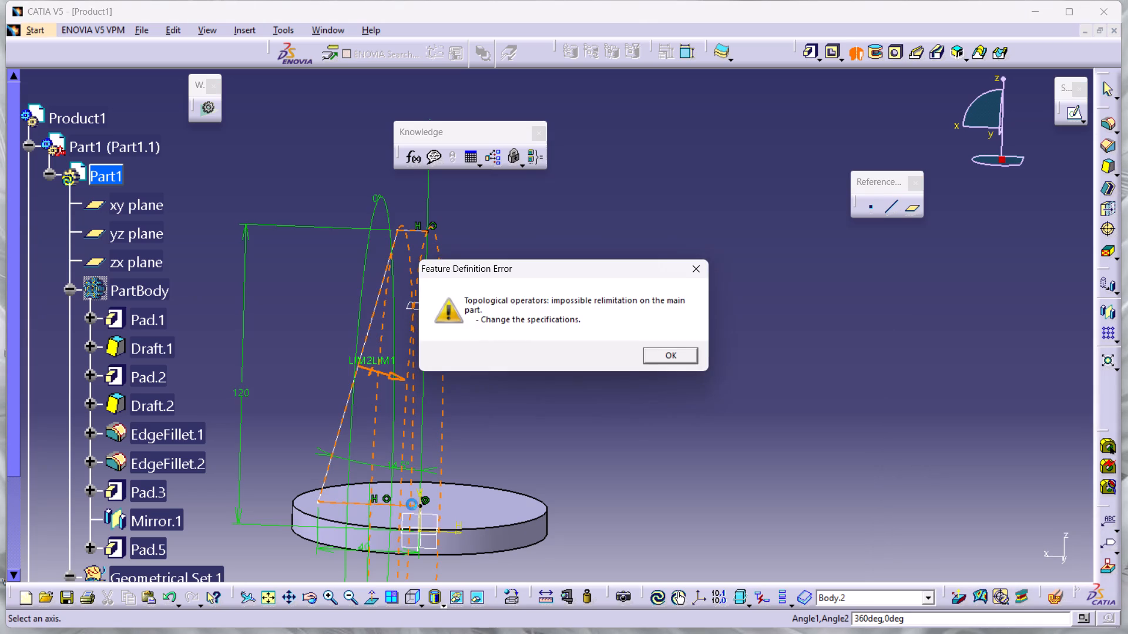
pyautogui.click(672, 355)
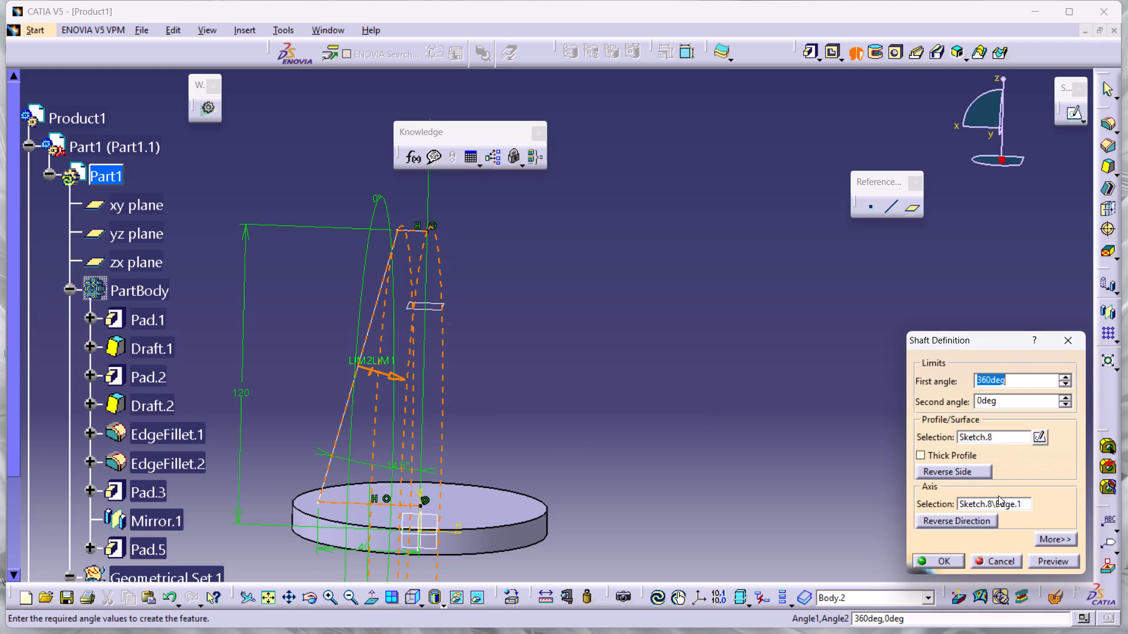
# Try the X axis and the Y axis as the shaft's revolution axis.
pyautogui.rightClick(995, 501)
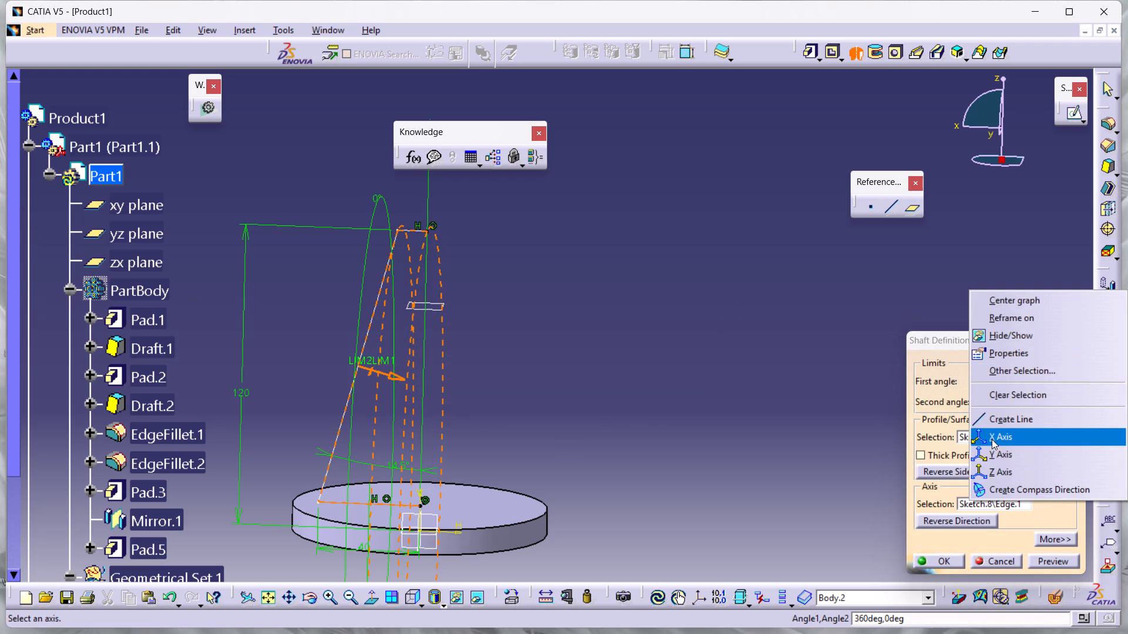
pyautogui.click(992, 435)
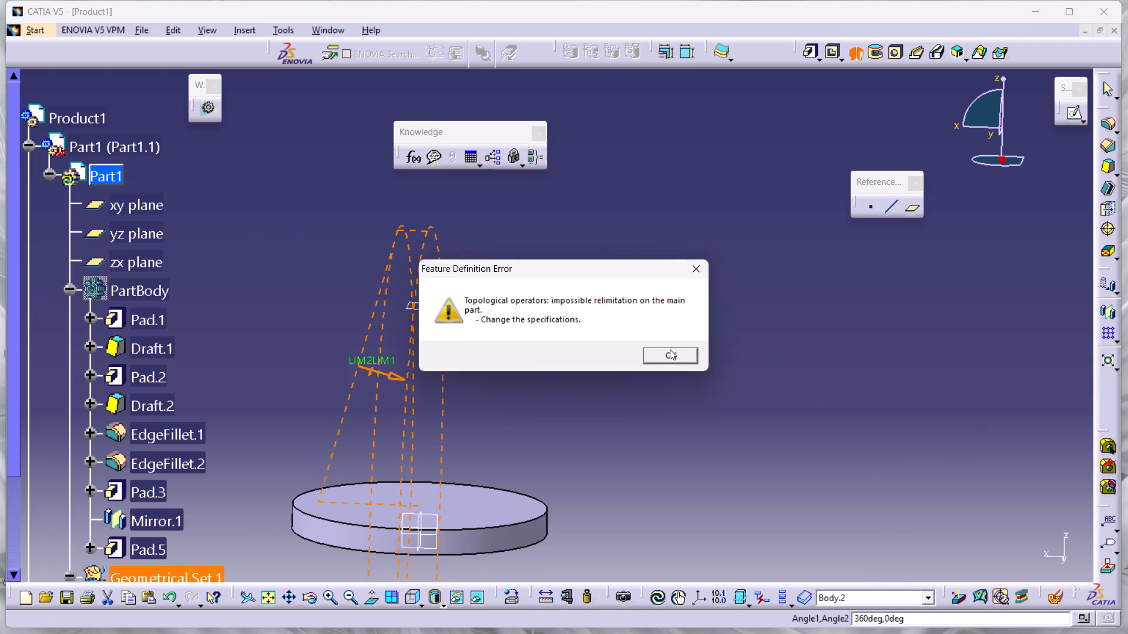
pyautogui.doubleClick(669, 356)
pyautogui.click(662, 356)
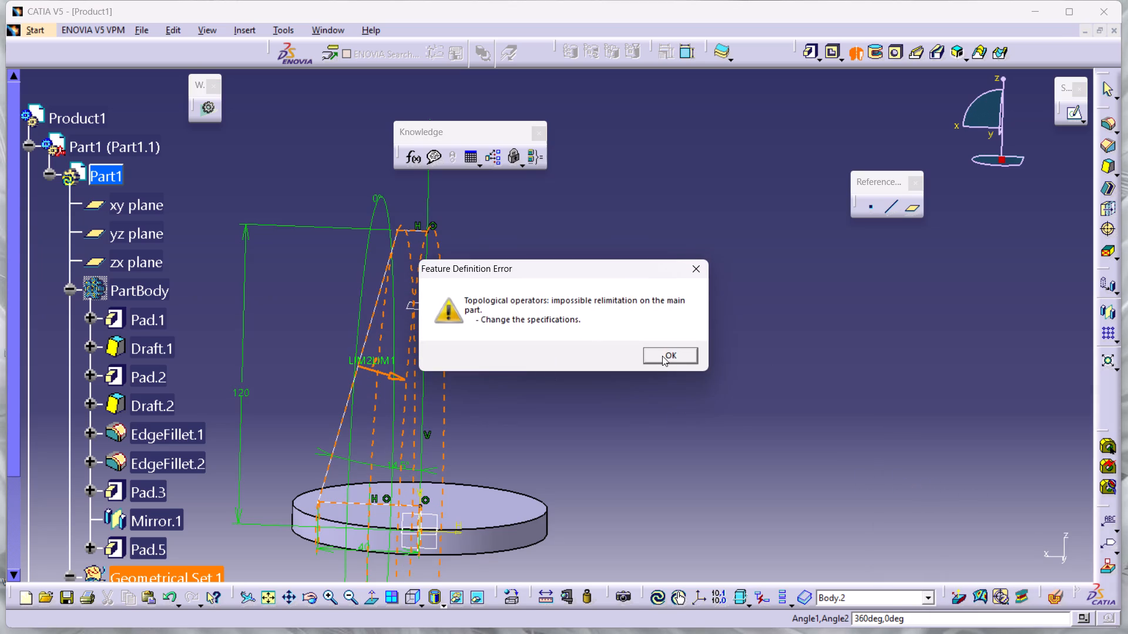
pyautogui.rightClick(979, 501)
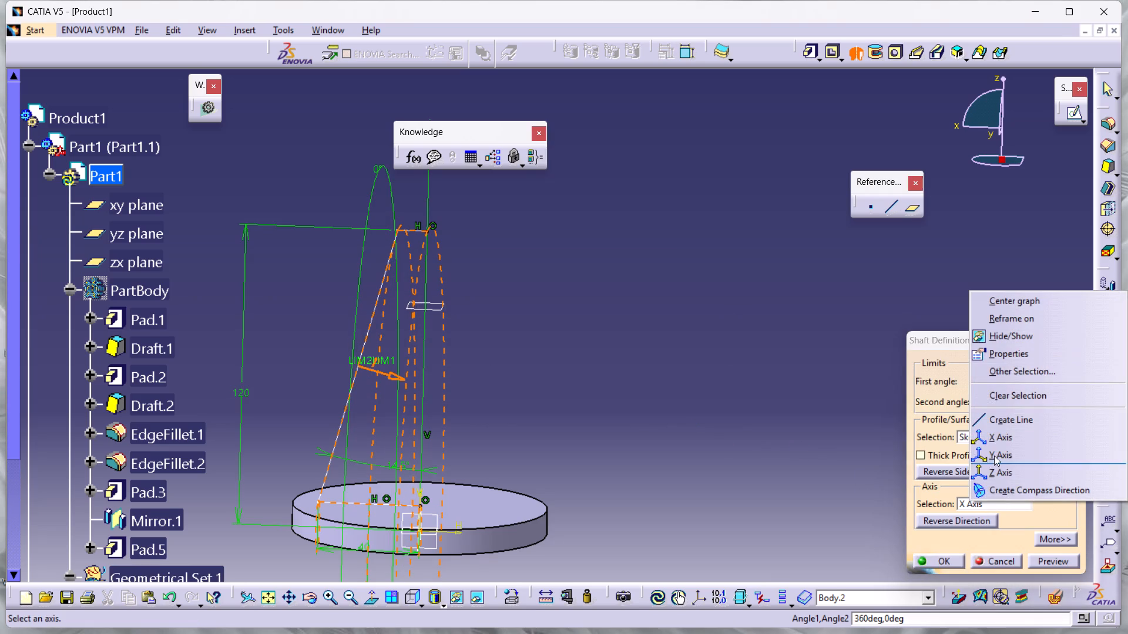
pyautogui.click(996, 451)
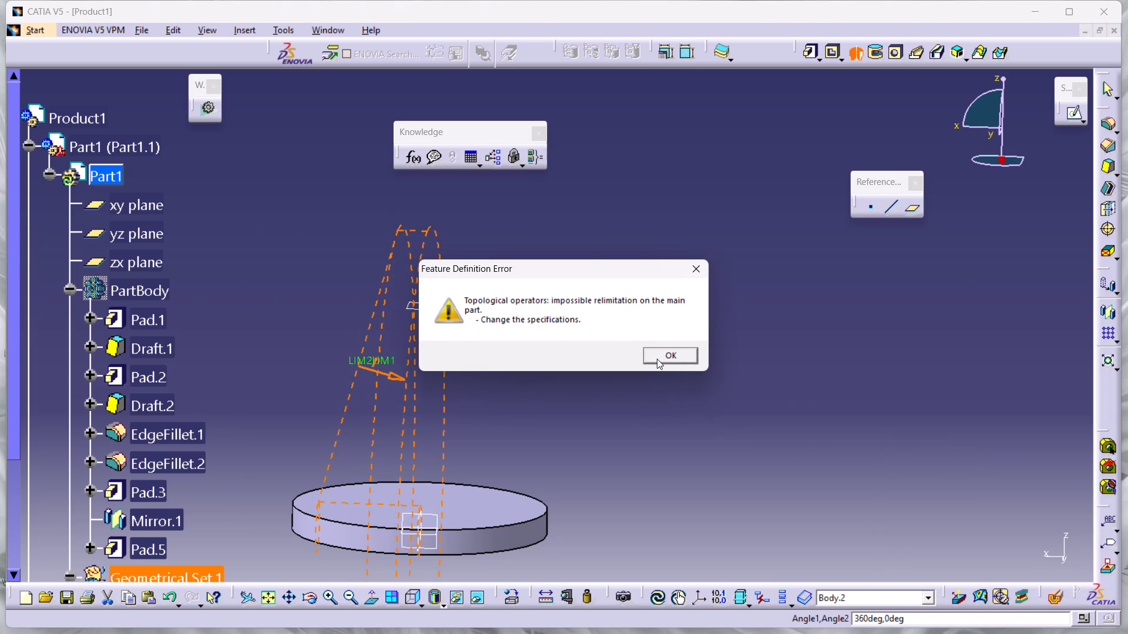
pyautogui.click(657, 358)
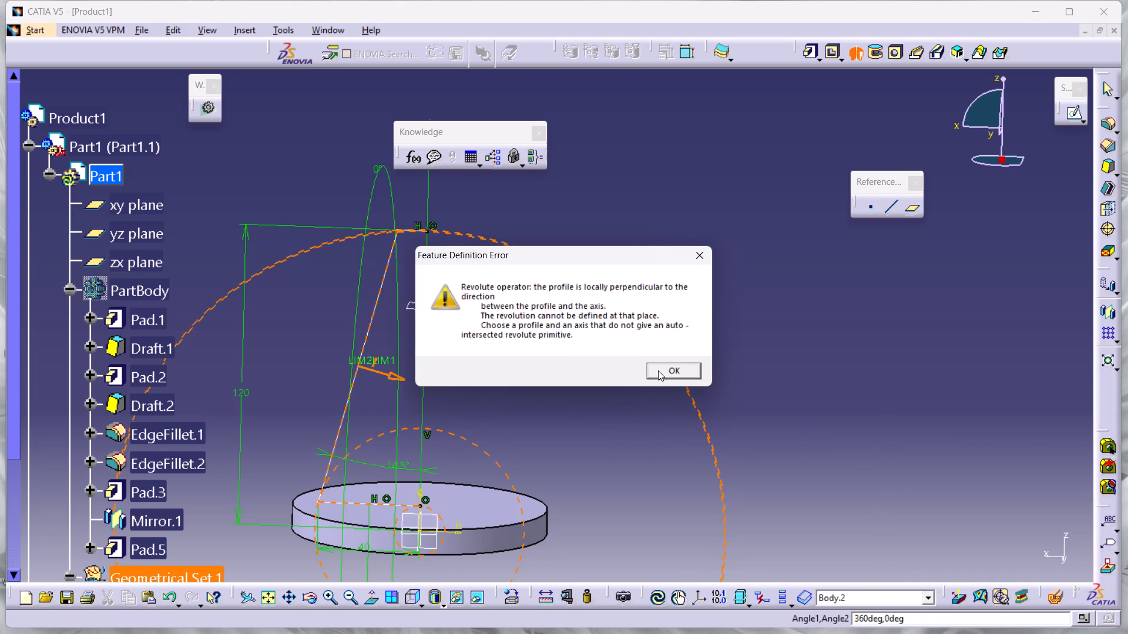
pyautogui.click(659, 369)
# Set the Z axis as the revolution axis and create the 360-degree shaft from the tapered profile.
pyautogui.click(995, 496)
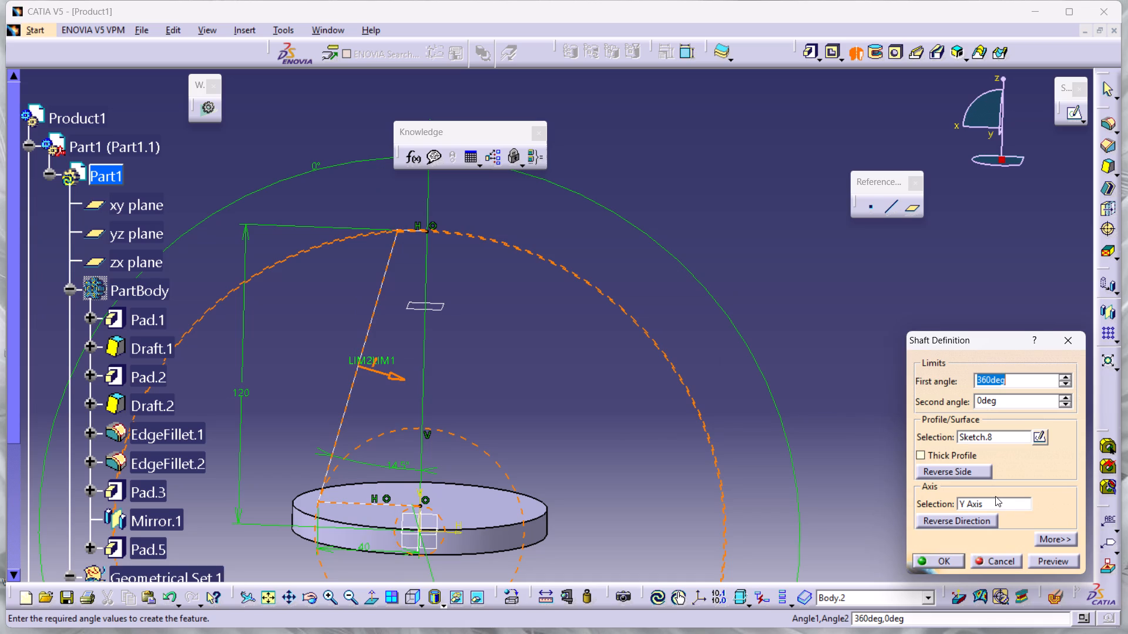
pyautogui.rightClick(998, 500)
pyautogui.click(999, 471)
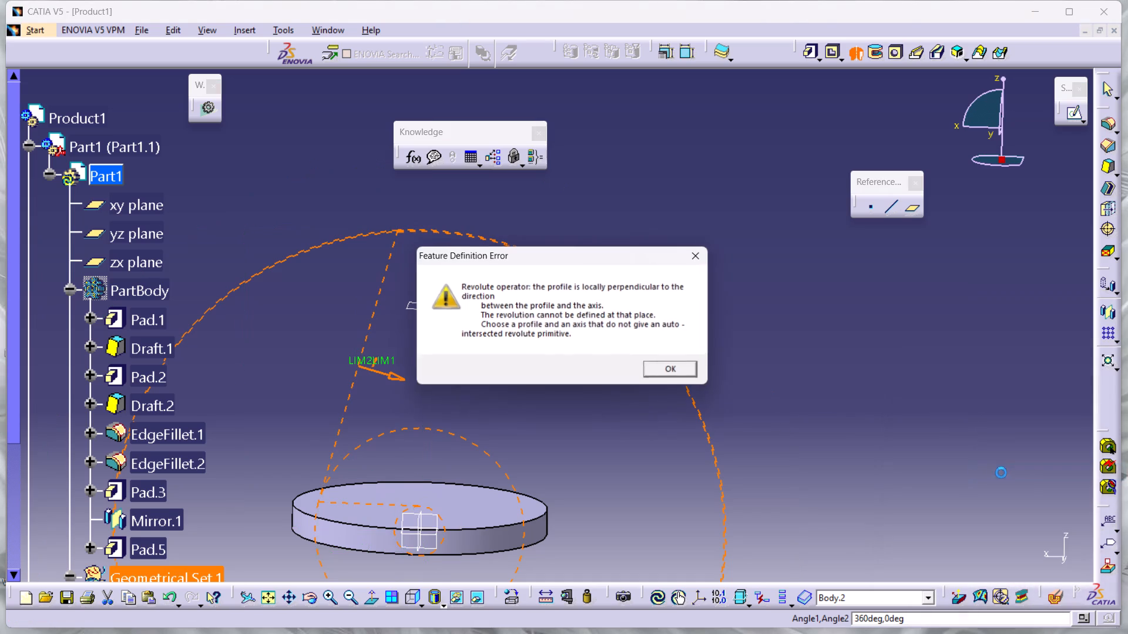
pyautogui.click(673, 375)
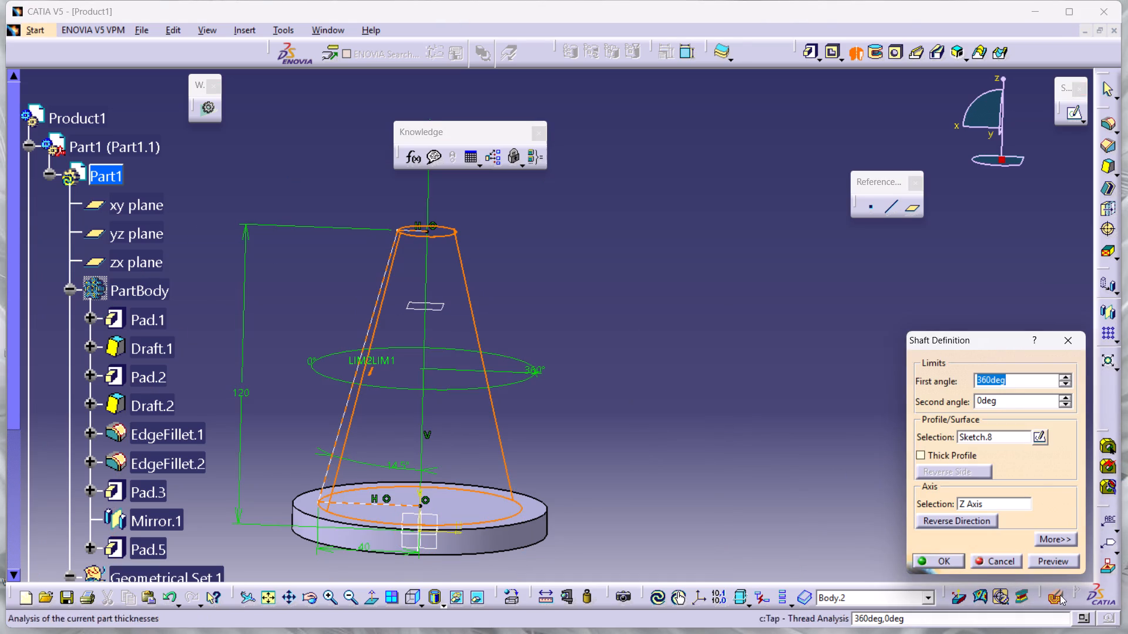
pyautogui.click(1053, 560)
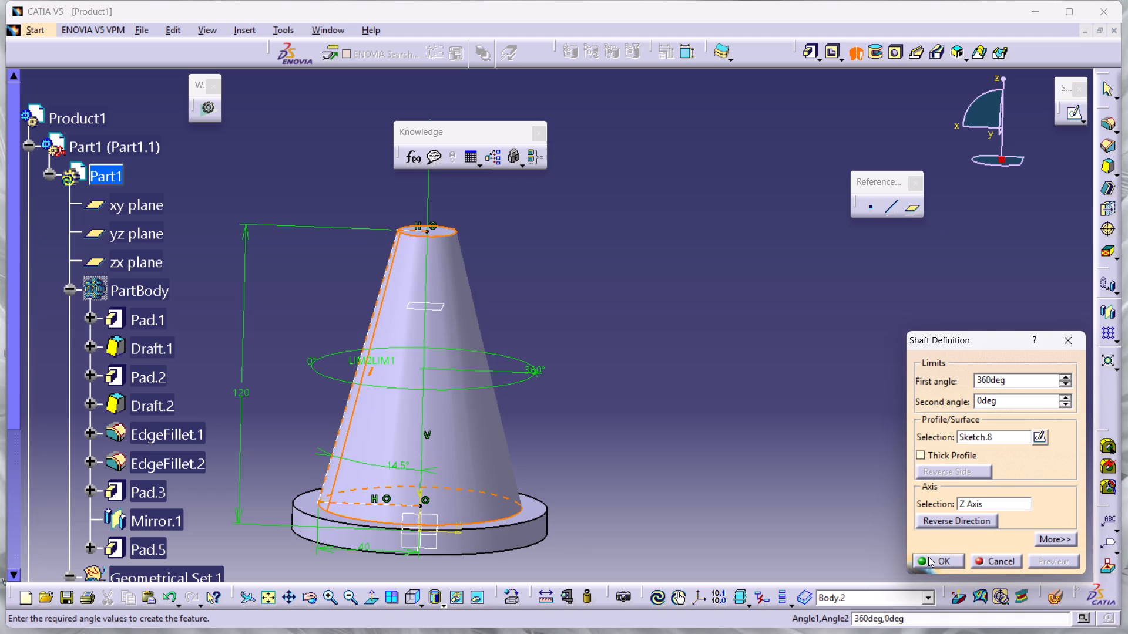
pyautogui.click(940, 557)
pyautogui.click(650, 466)
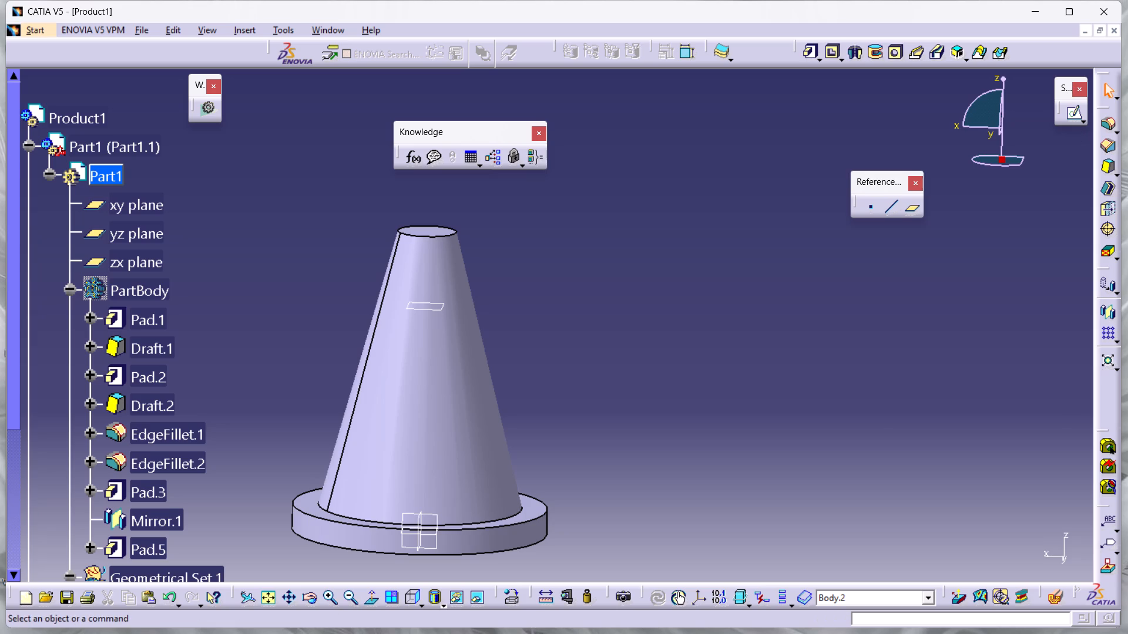
# Create a reference plane offset 90 mm from the yz plane.
pyautogui.click(911, 209)
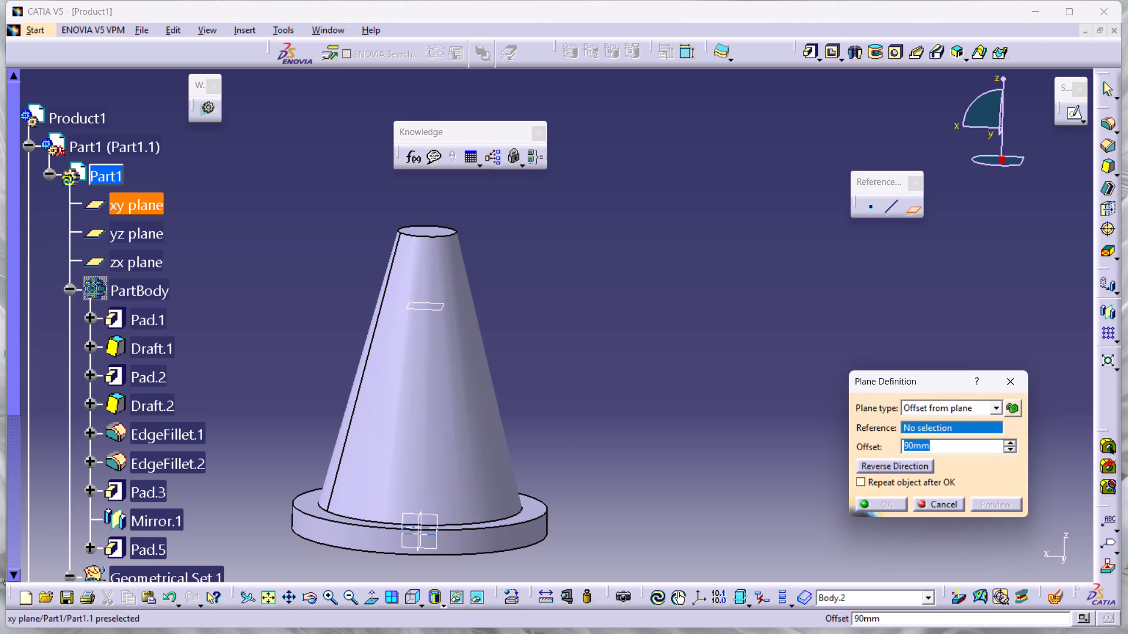
pyautogui.click(417, 523)
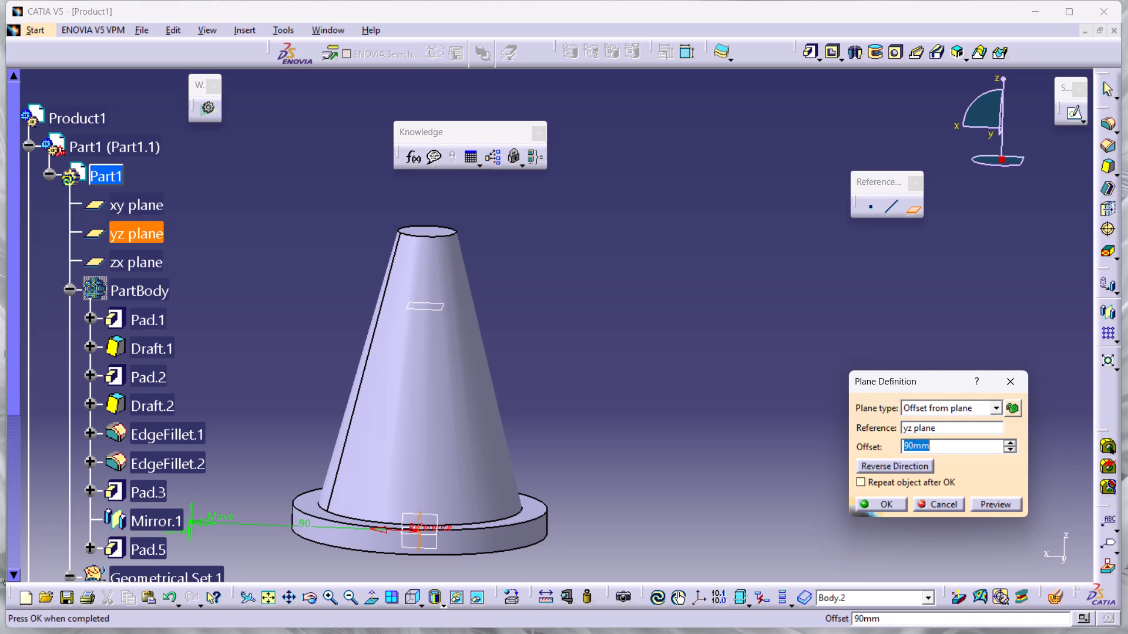
pyautogui.click(877, 501)
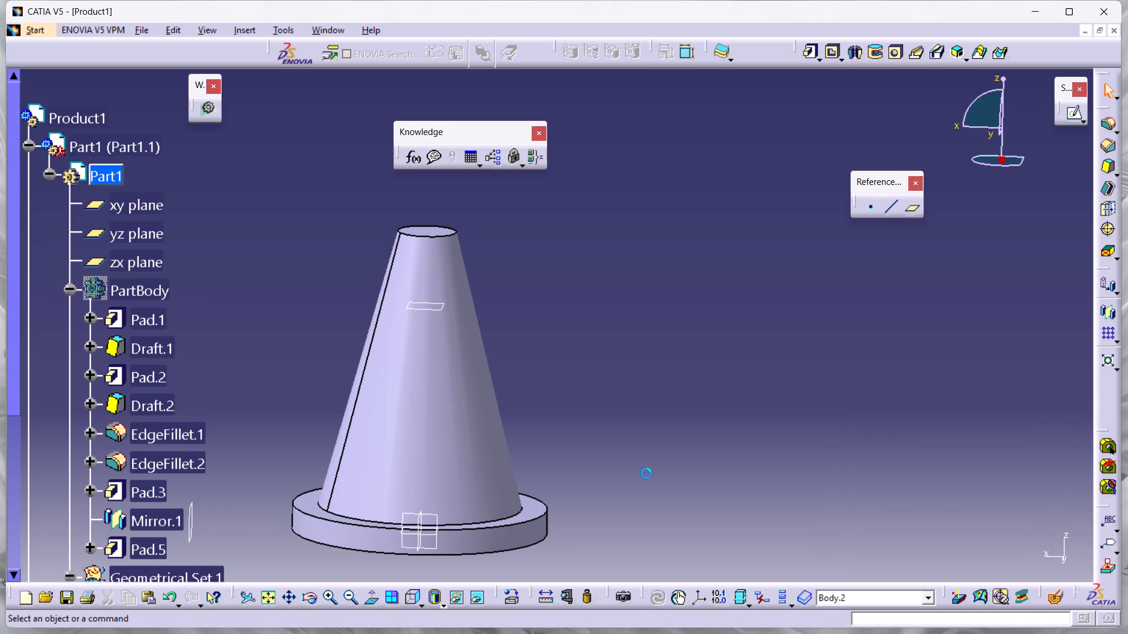
# Start a sketch on the plane offset 90 mm from the yz plane and draw a vertical axis through the origin, spanning the cone's height.
pyautogui.moveTo(605, 437); pyautogui.dragTo(801, 269, button='middle')
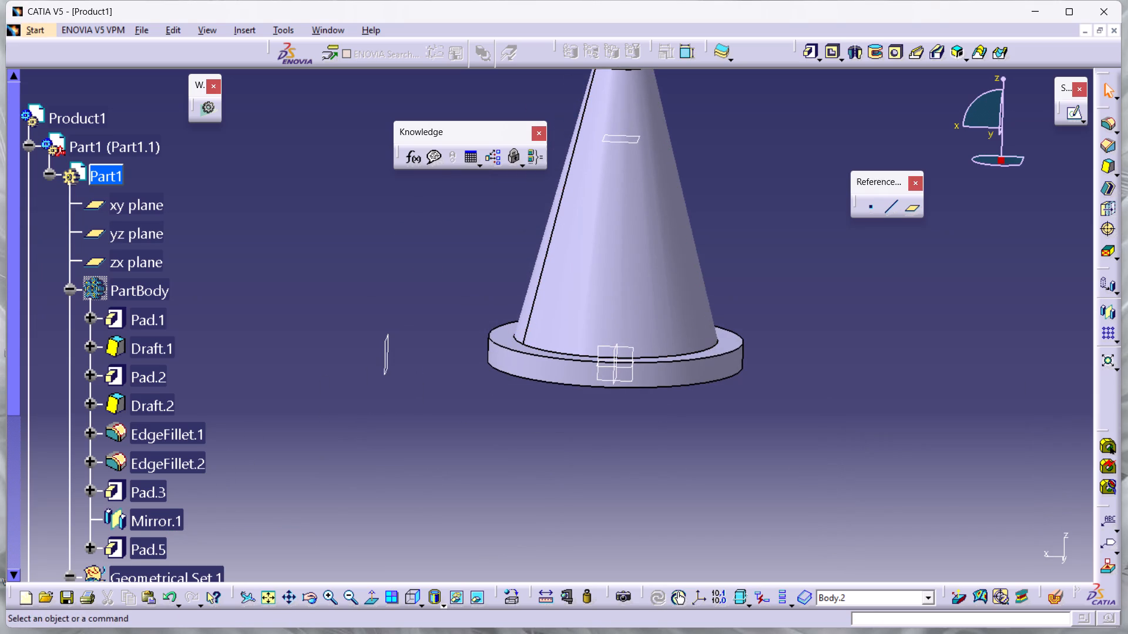
pyautogui.click(383, 346)
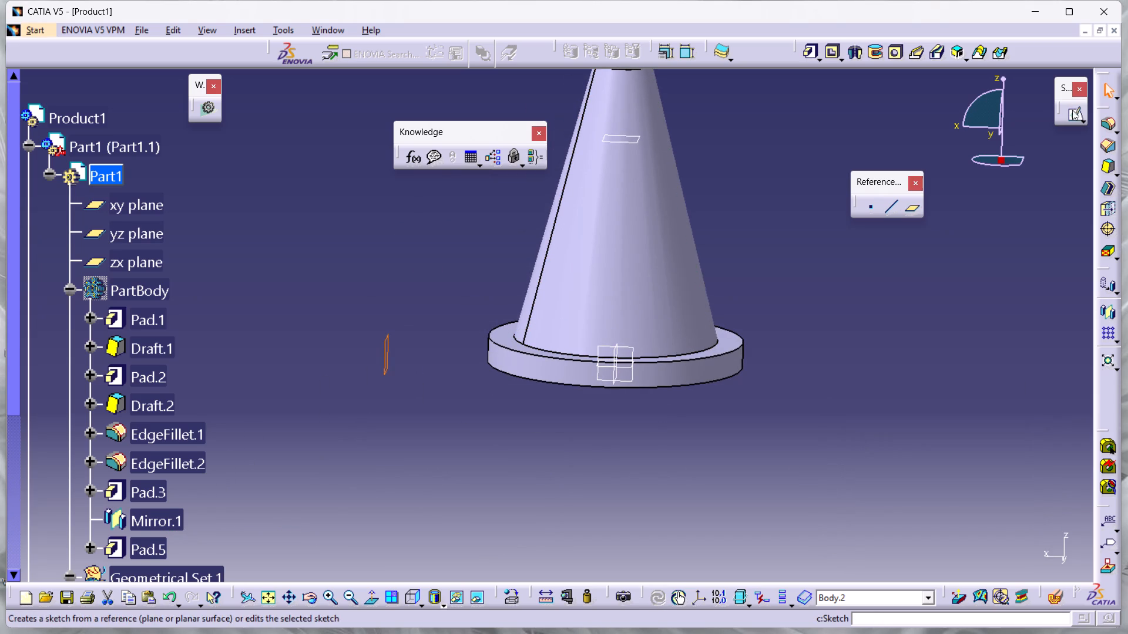
pyautogui.click(1071, 107)
pyautogui.moveTo(640, 307); pyautogui.dragTo(667, 414, button='middle')
pyautogui.click(869, 133)
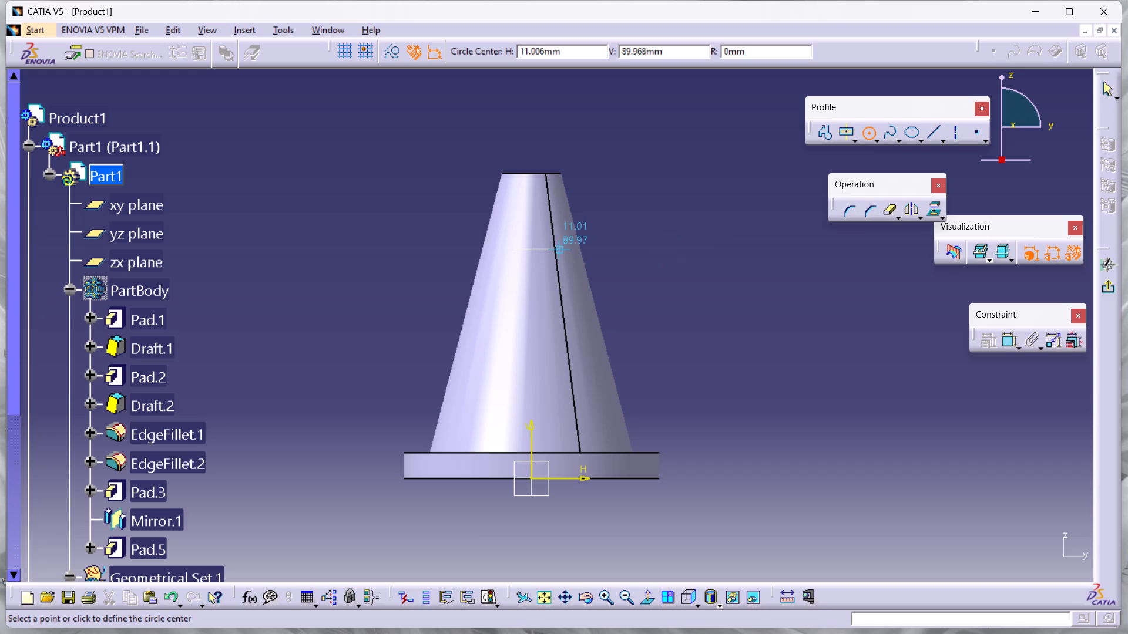
pyautogui.click(954, 131)
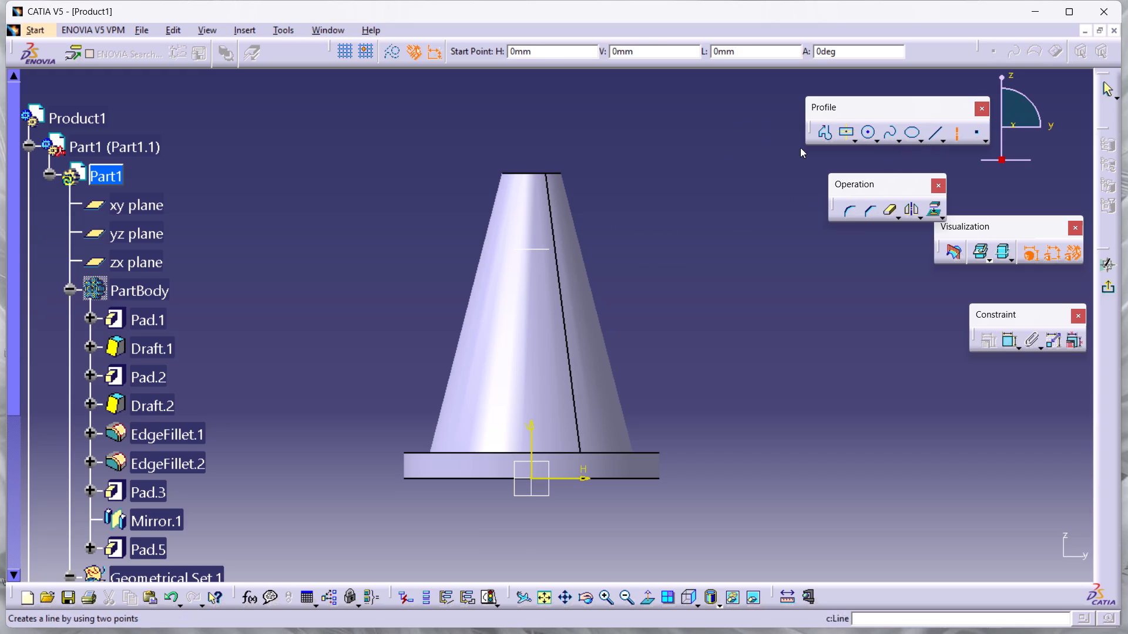
pyautogui.click(530, 100)
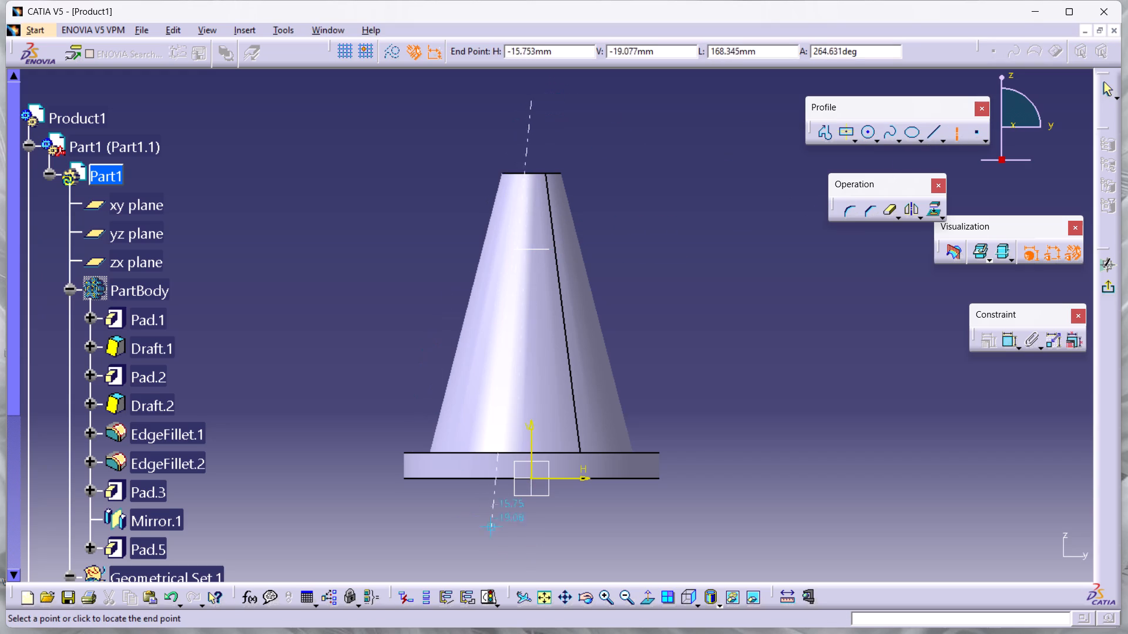
pyautogui.click(530, 571)
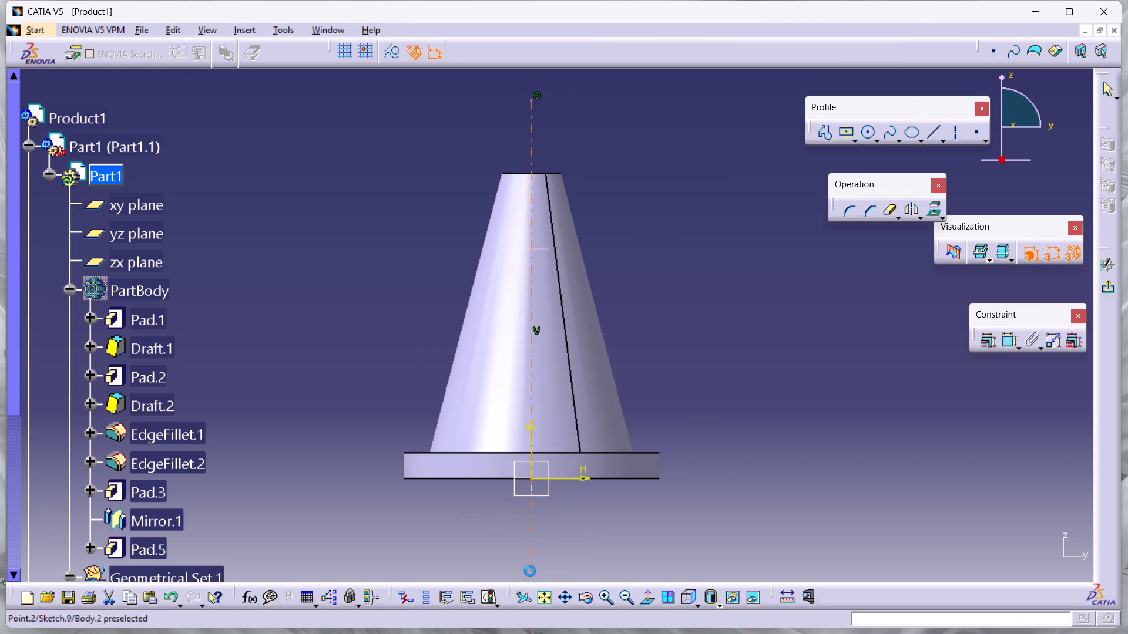
pyautogui.click(715, 478)
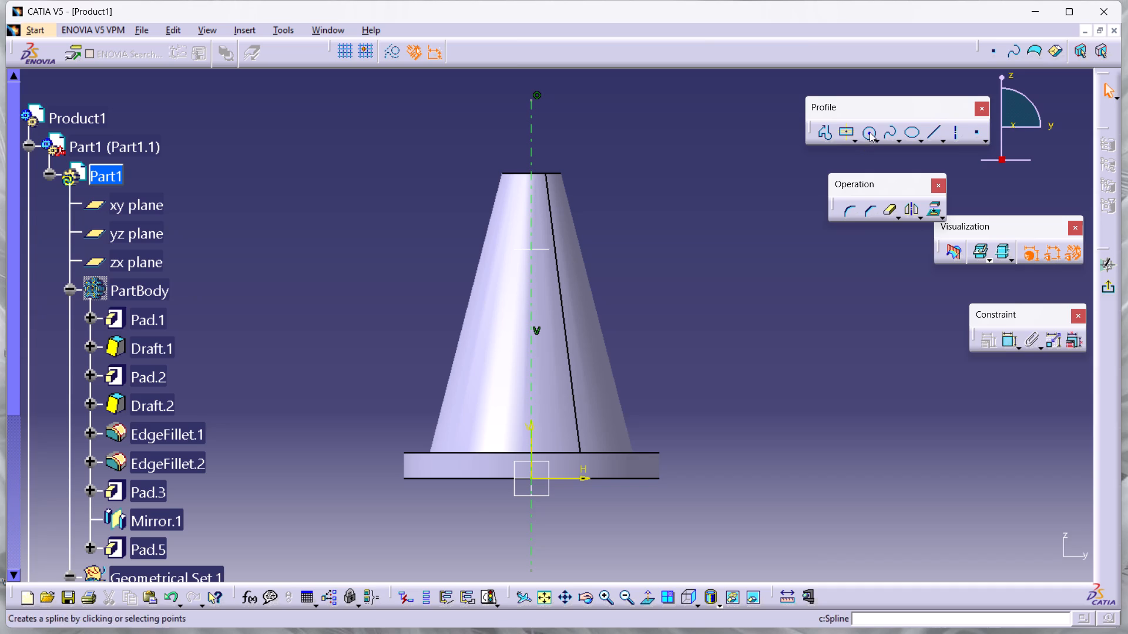
# Draw a circle centred on the vertical axis and constrain its diameter to 60 mm.
pyautogui.click(869, 132)
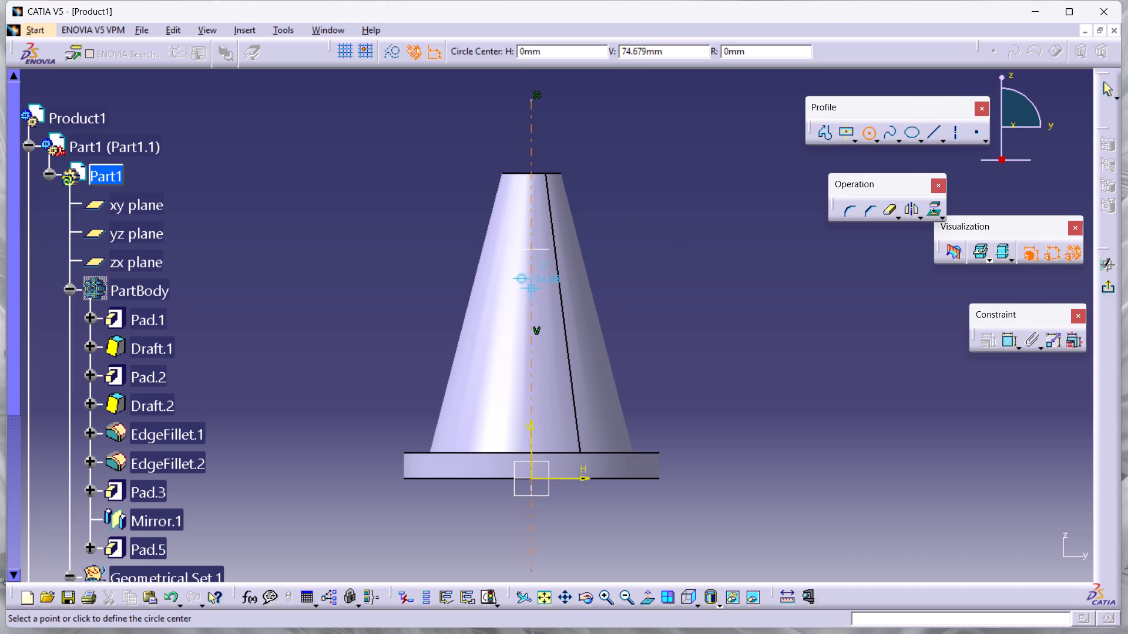
pyautogui.click(530, 286)
pyautogui.doubleClick(582, 308)
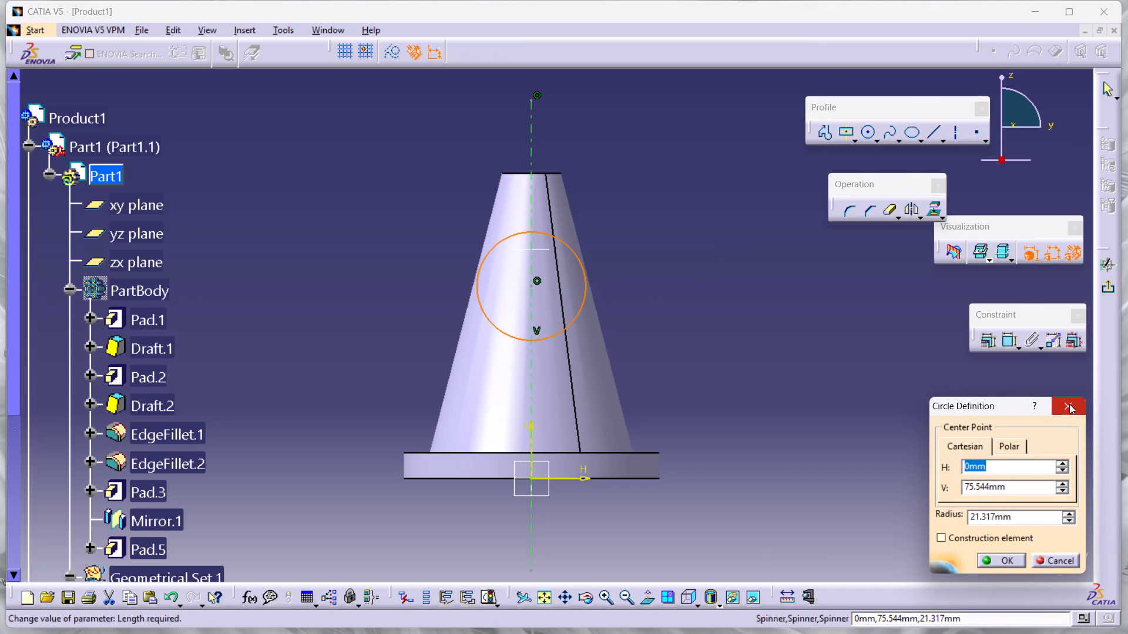
pyautogui.click(1069, 404)
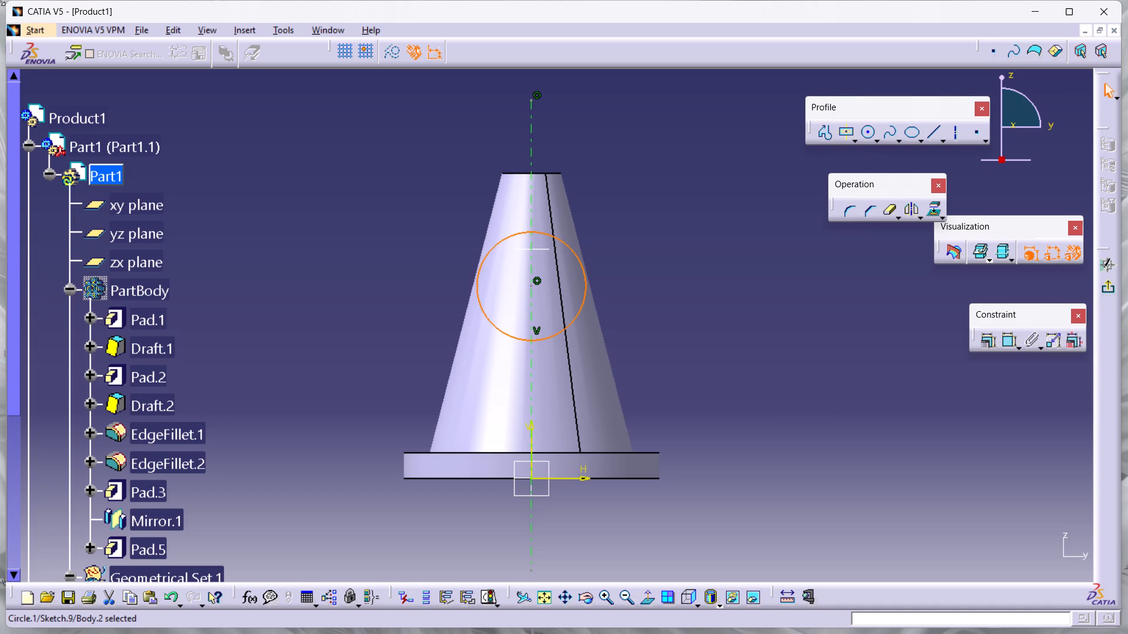
pyautogui.click(1012, 343)
pyautogui.click(721, 237)
pyautogui.doubleClick(725, 233)
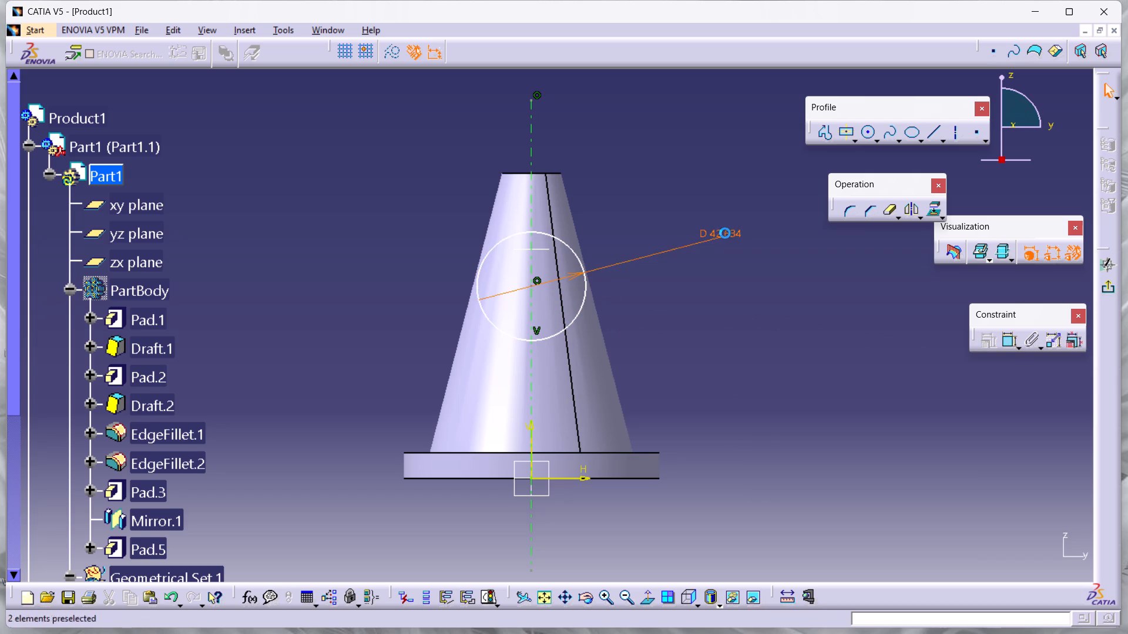
pyautogui.write('60')
pyautogui.press('Return')
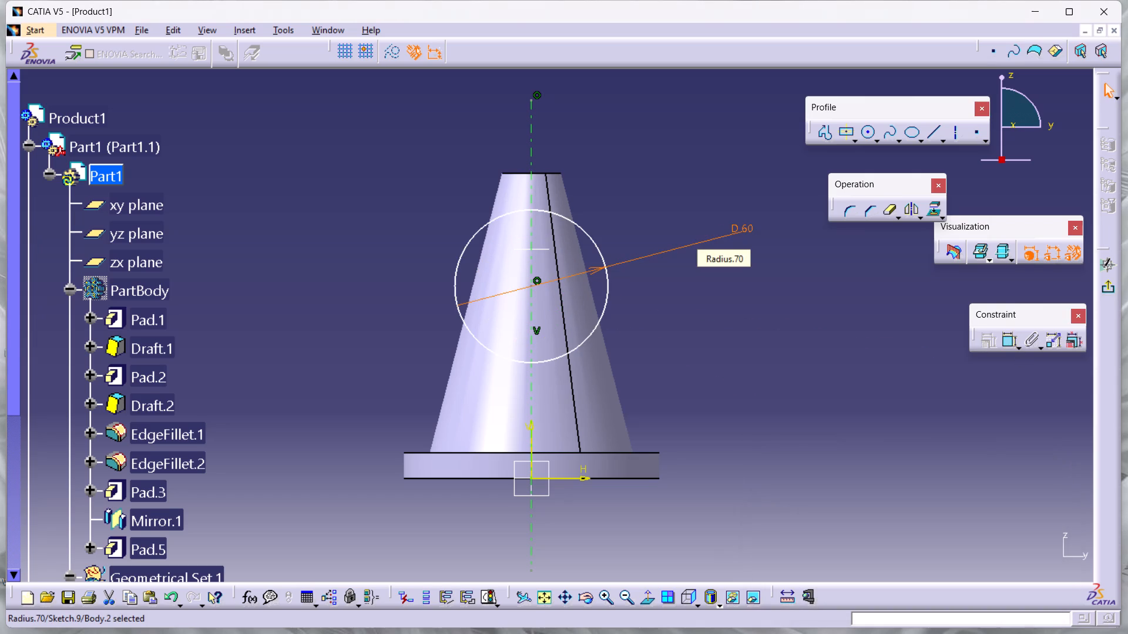
pyautogui.click(747, 359)
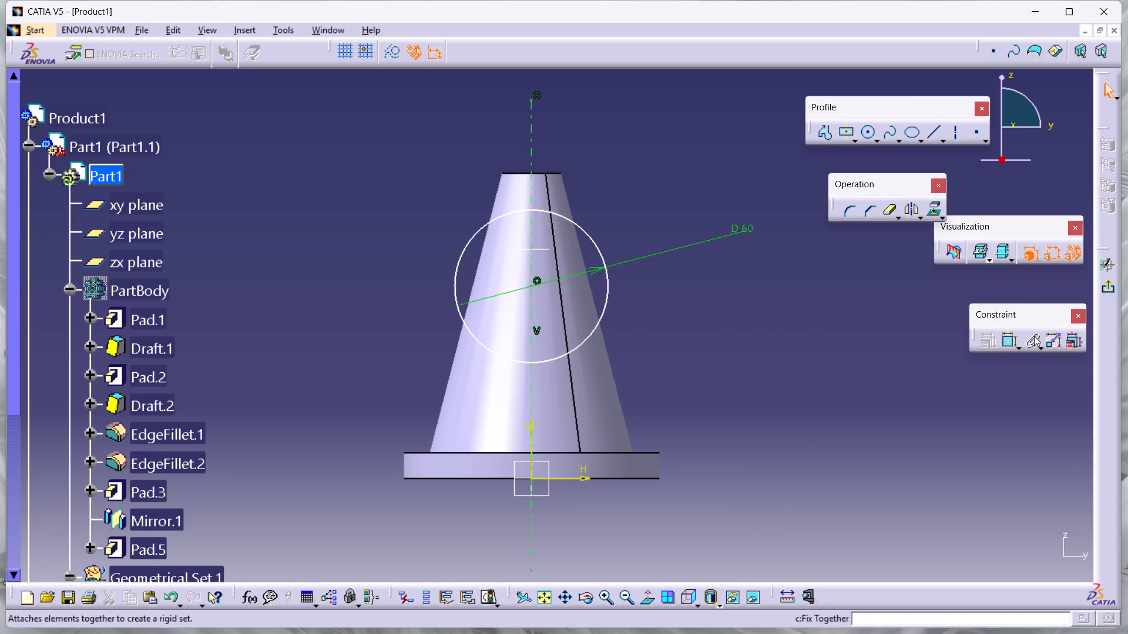
# Constrain the circle's centre 90 mm above the base disc's top face and finish the sketch.
pyautogui.click(1012, 340)
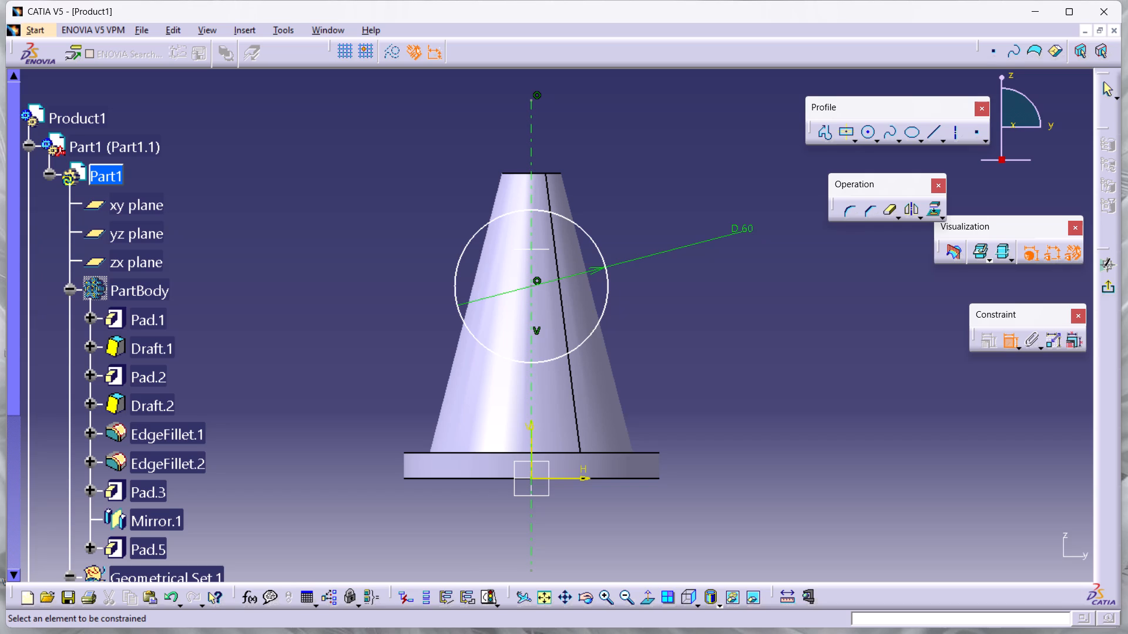
pyautogui.click(549, 451)
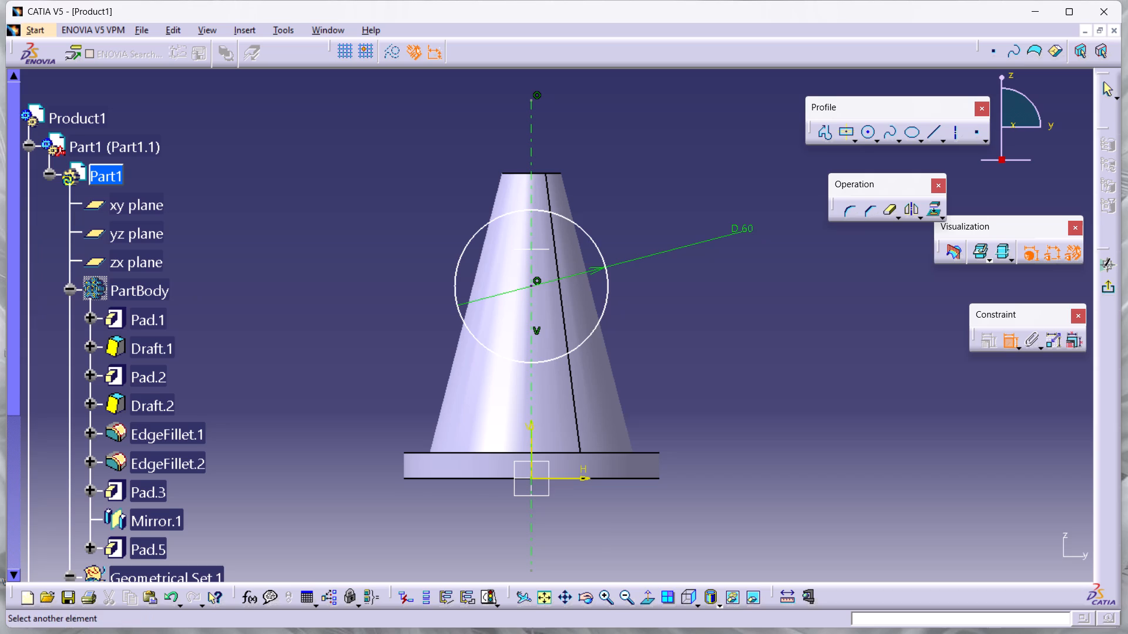
pyautogui.click(532, 285)
pyautogui.click(674, 365)
pyautogui.click(691, 361)
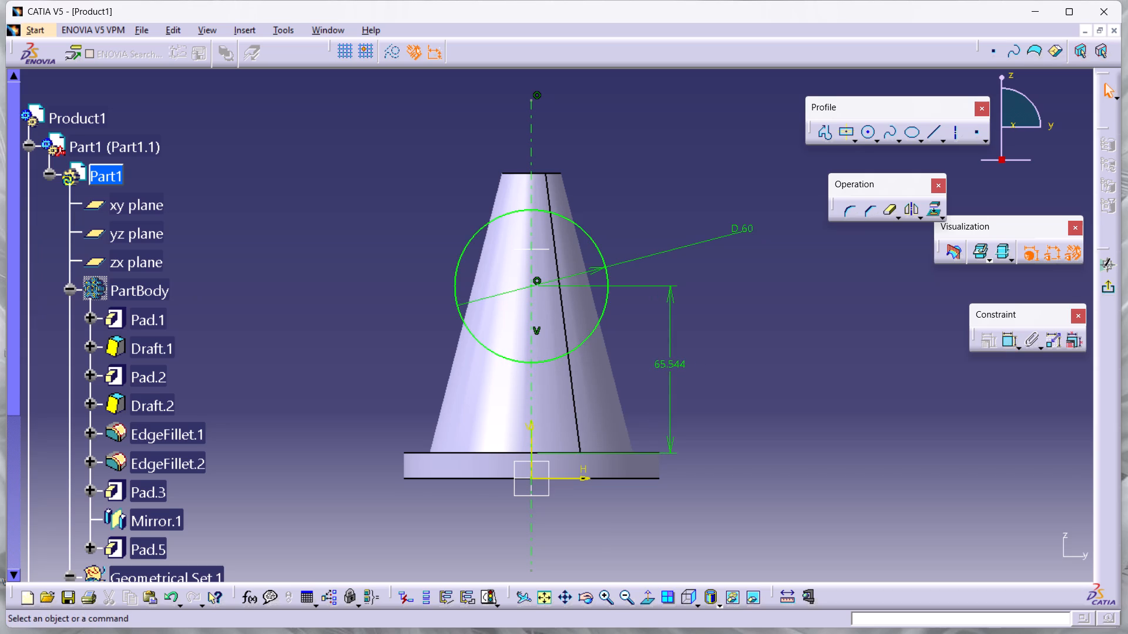
pyautogui.doubleClick(684, 365)
pyautogui.write('90')
pyautogui.press('Return')
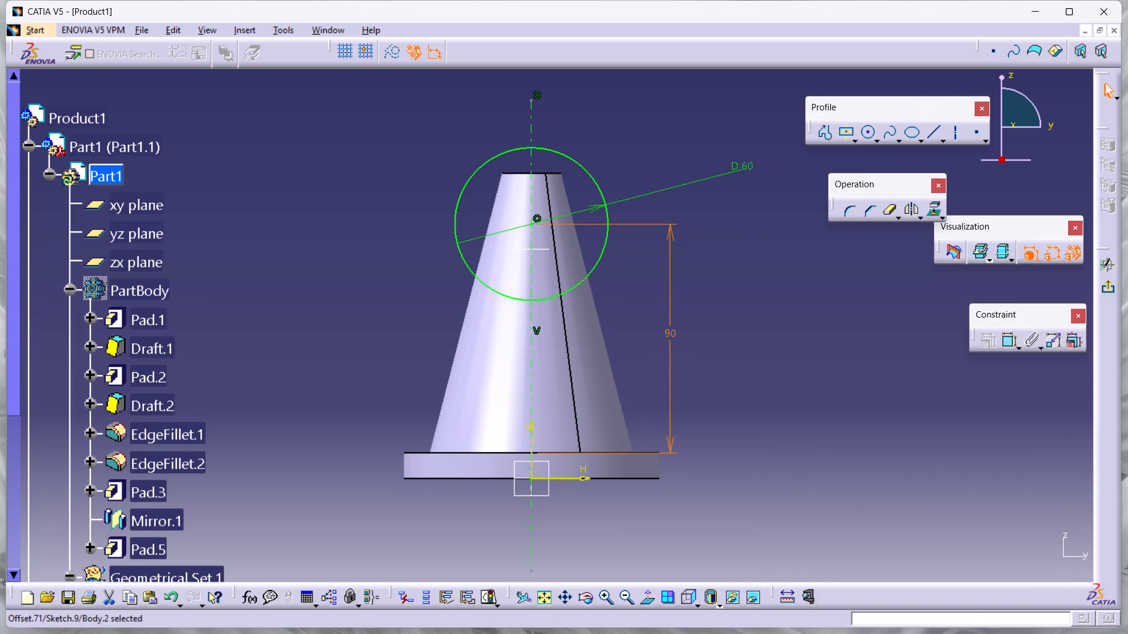
pyautogui.click(1114, 284)
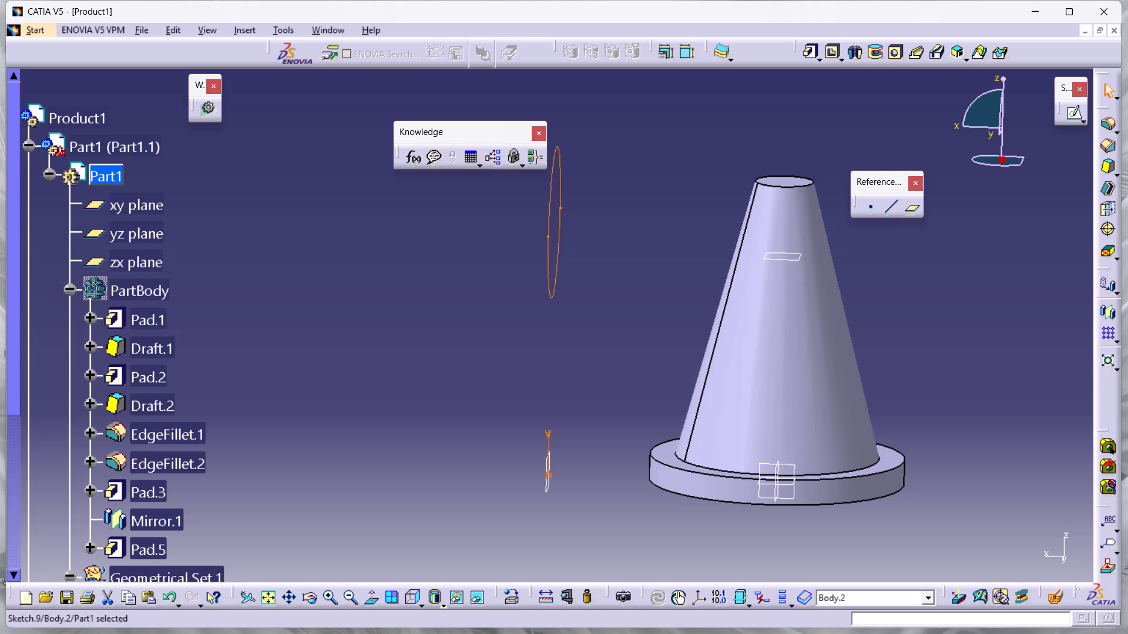
# Pad the 60 mm circle 10 mm with the direction reversed toward the cone.
pyautogui.click(810, 48)
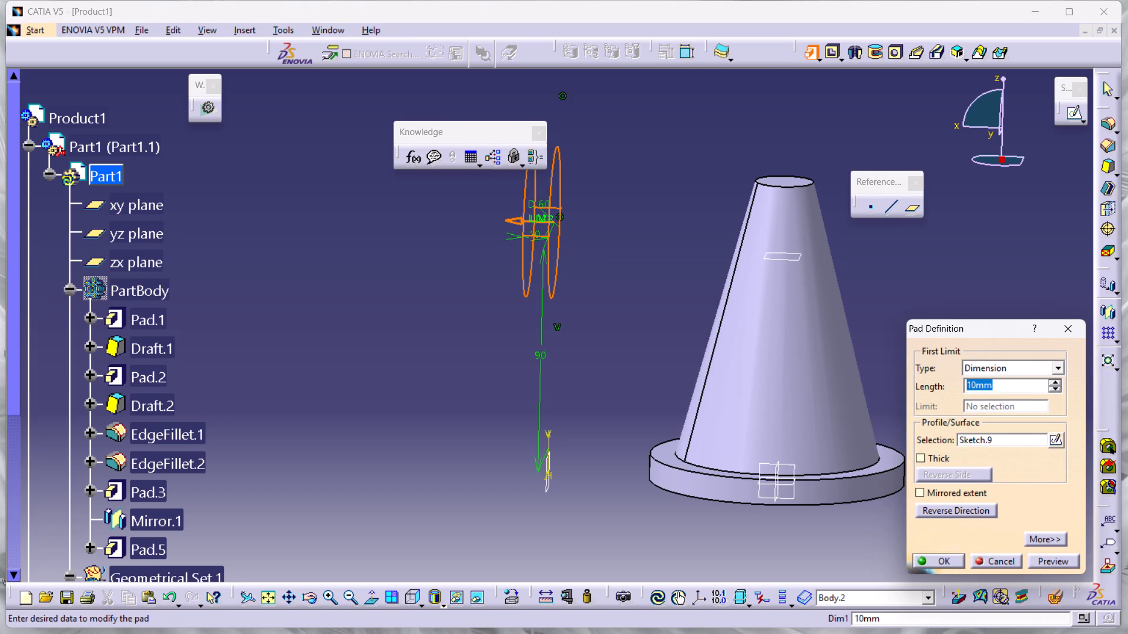
pyautogui.click(513, 221)
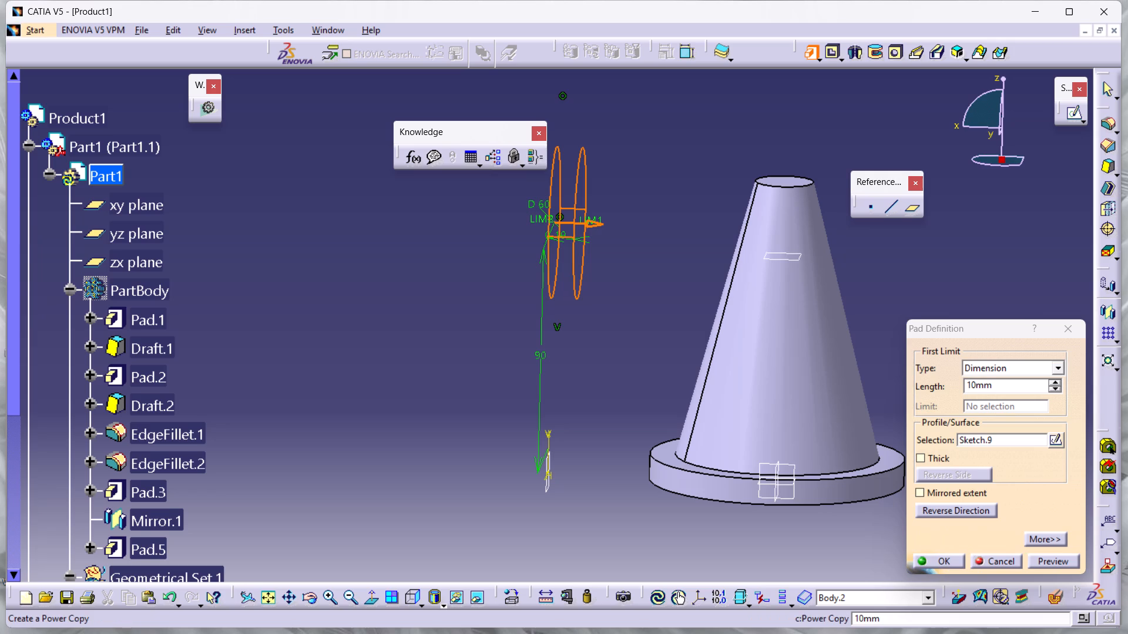
pyautogui.click(1051, 560)
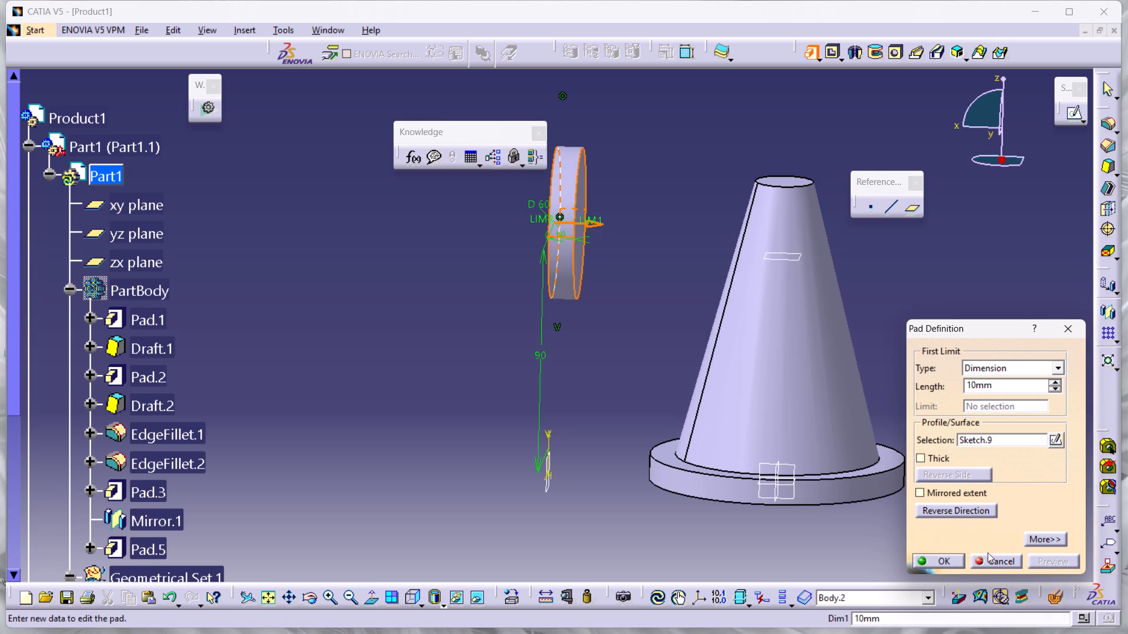
pyautogui.click(945, 557)
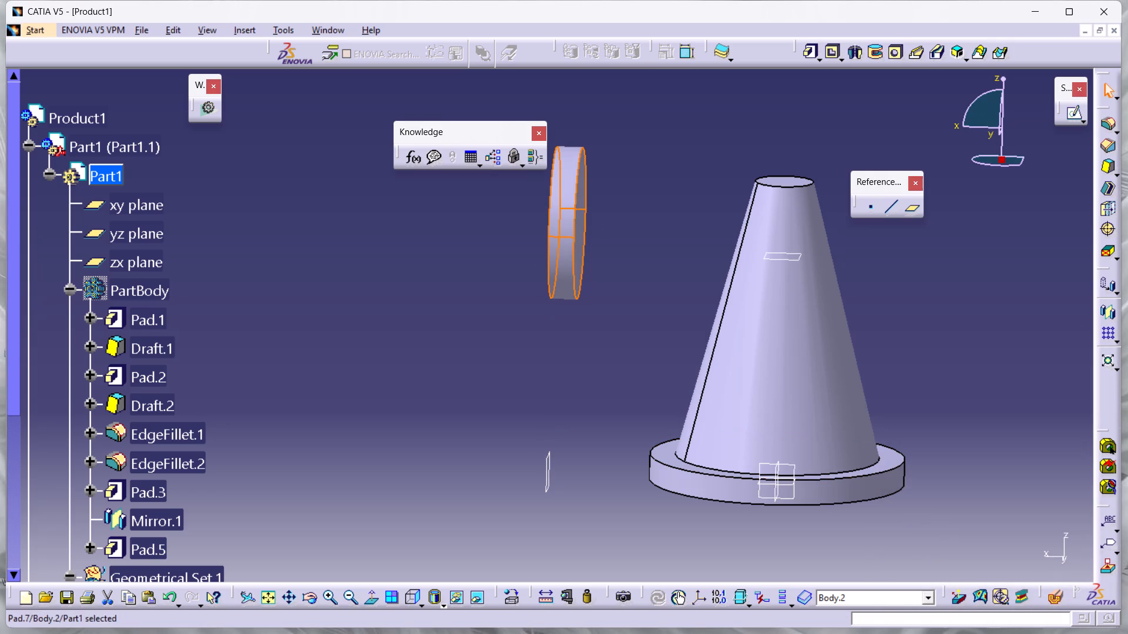
pyautogui.click(958, 398)
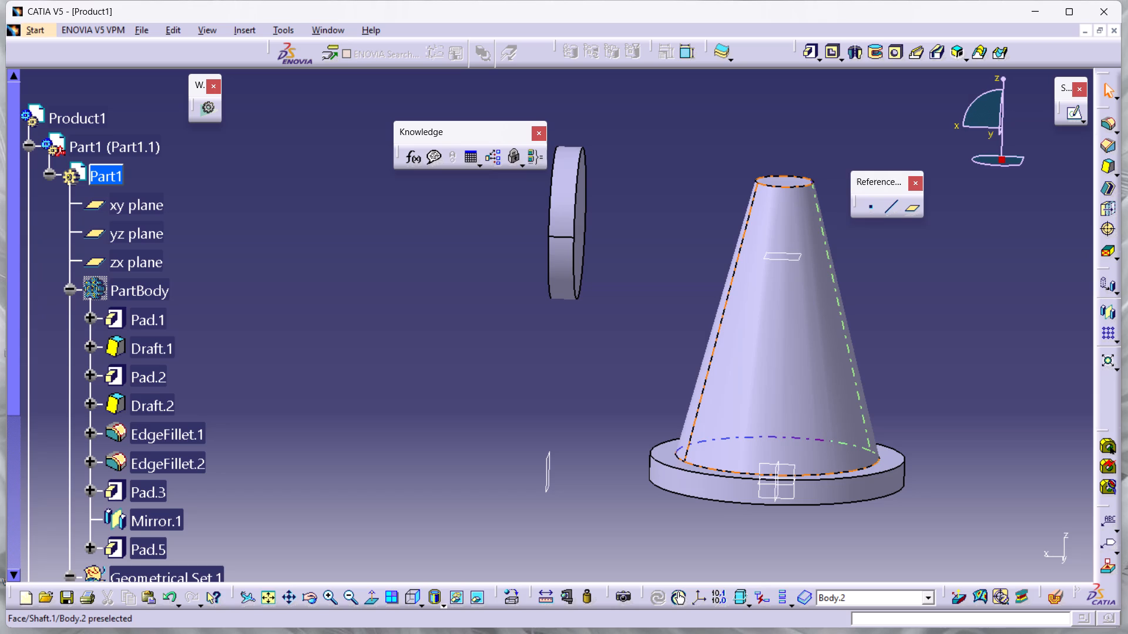
# Start a sketch on the zx plane and draw a horizontal axis crossing the 60 mm disc near its mid-height.
pyautogui.click(794, 470)
pyautogui.click(1075, 109)
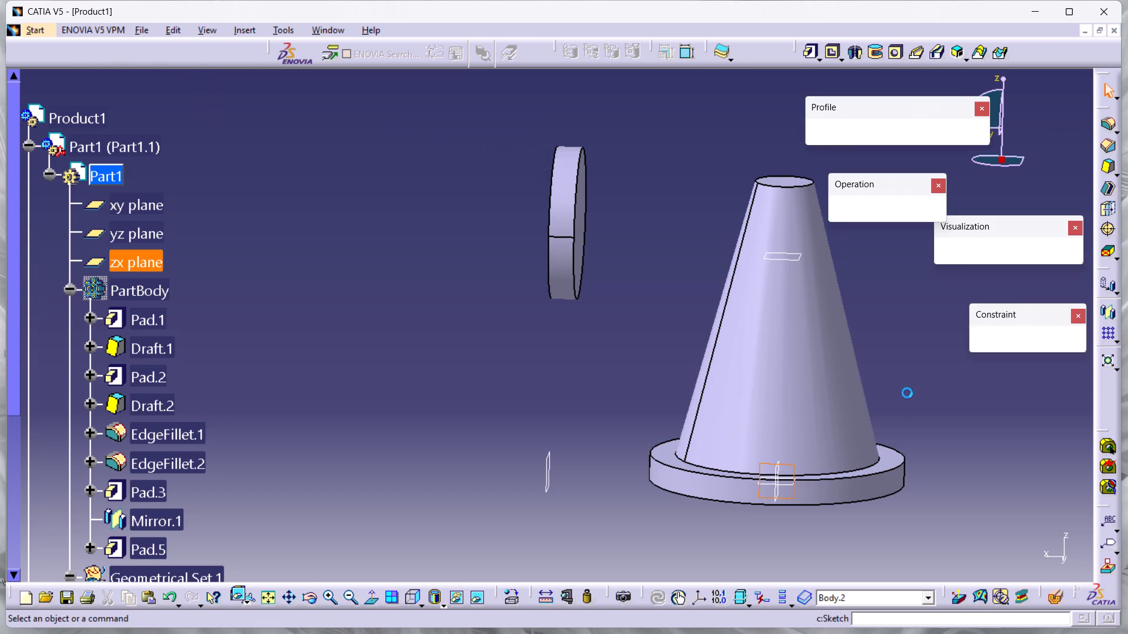
pyautogui.moveTo(865, 356); pyautogui.dragTo(659, 339, button='middle')
pyautogui.scroll(1, 797, 437)
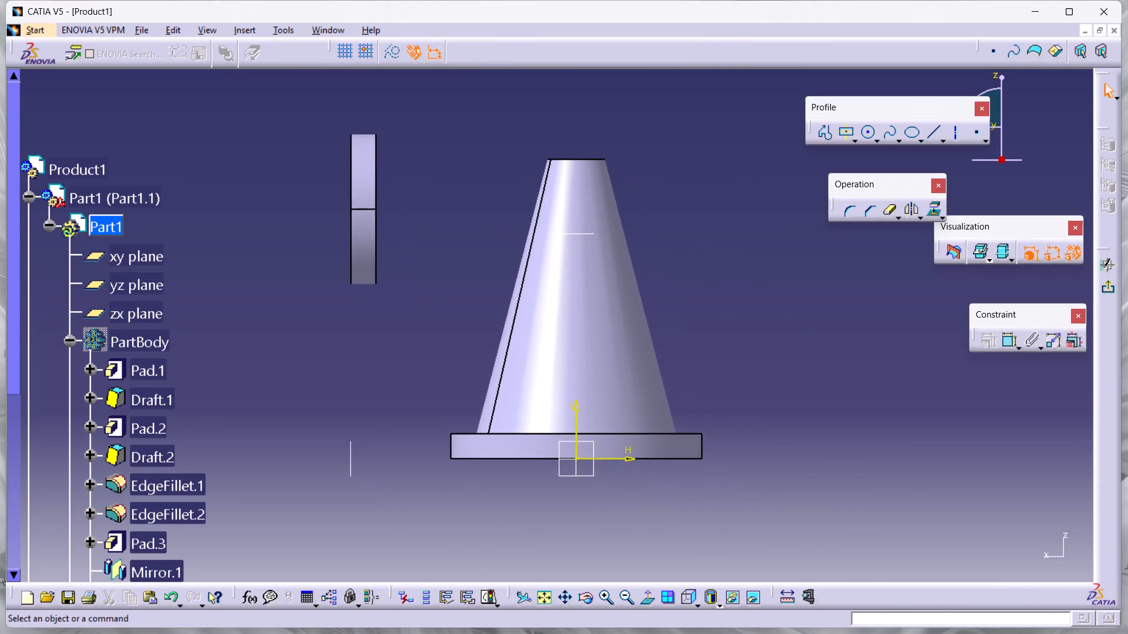
pyautogui.moveTo(681, 358); pyautogui.dragTo(675, 382, button='middle')
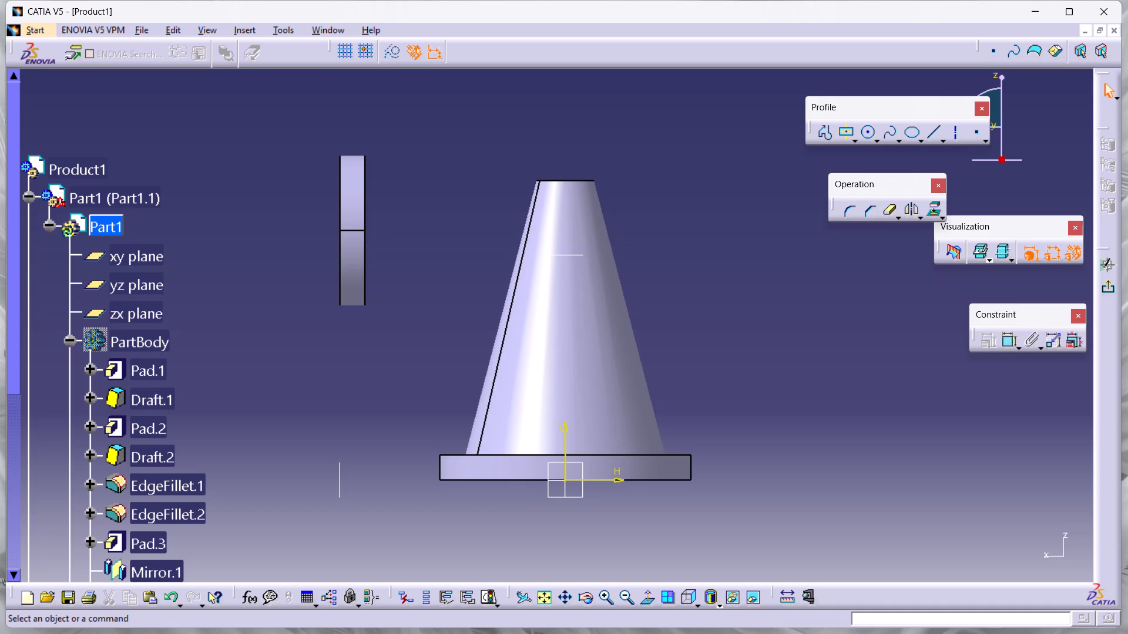
pyautogui.moveTo(674, 381); pyautogui.dragTo(686, 443, button='middle')
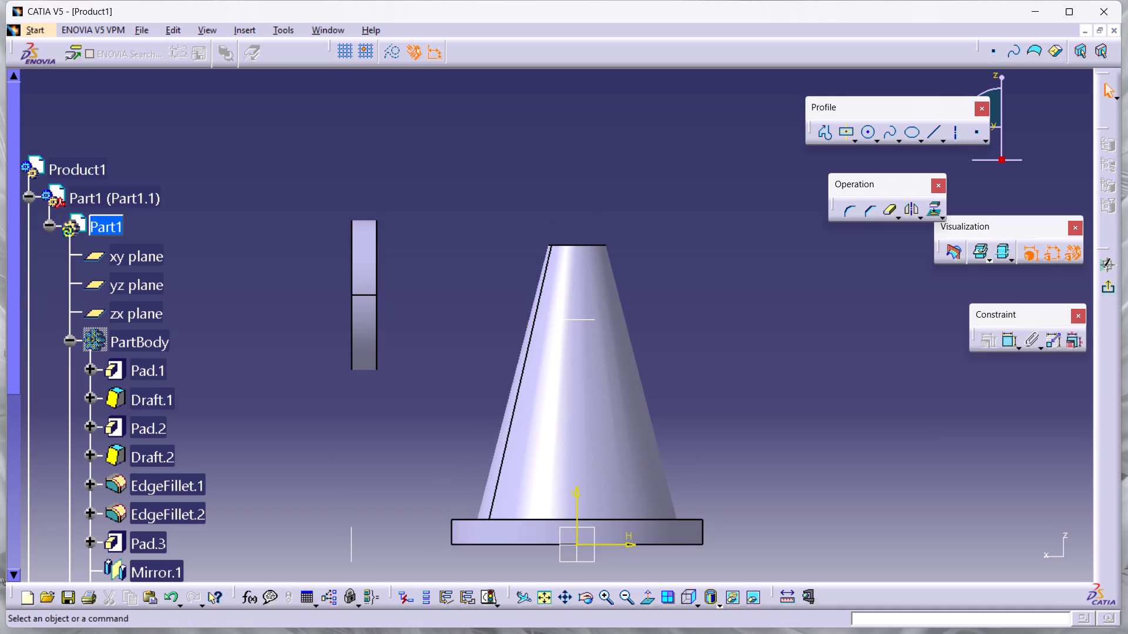
pyautogui.moveTo(684, 429); pyautogui.dragTo(679, 397, button='middle')
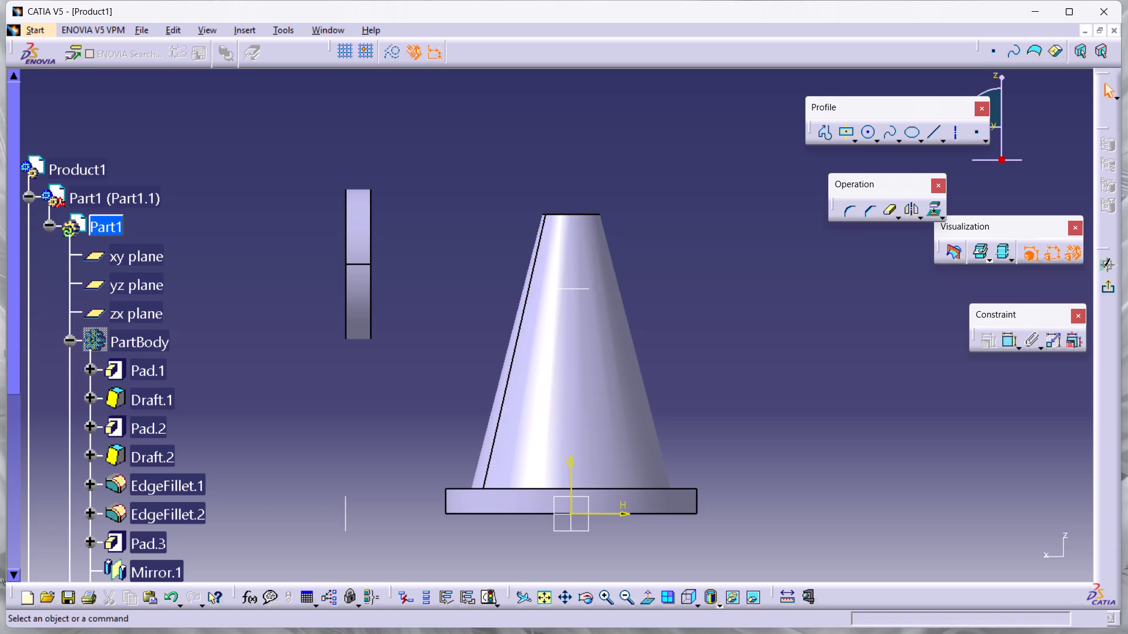
pyautogui.click(958, 132)
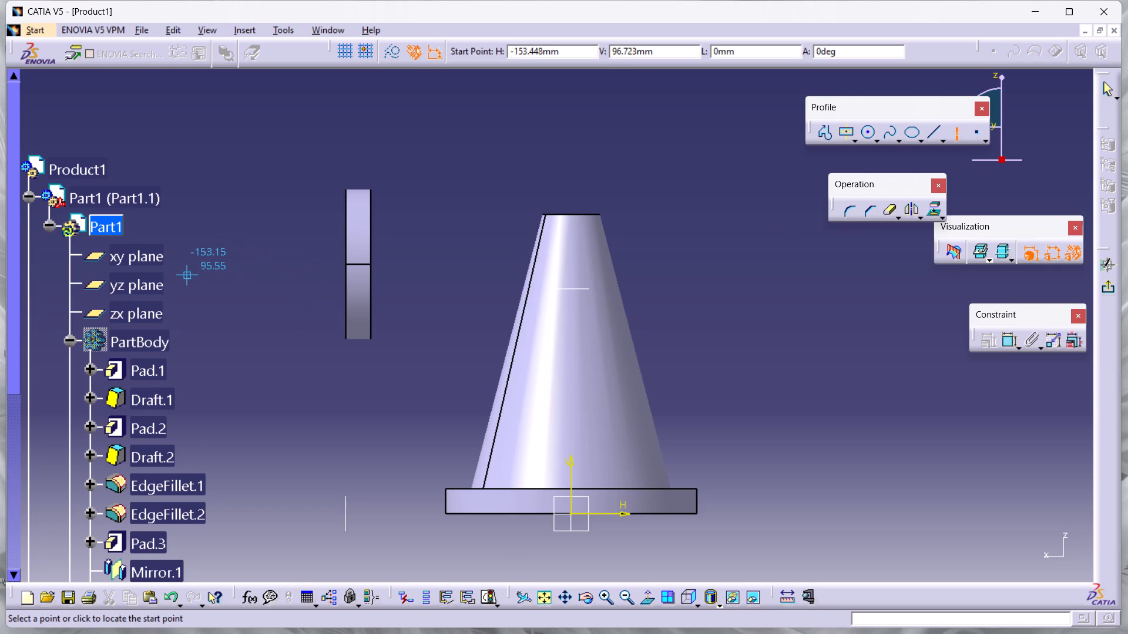
pyautogui.click(189, 264)
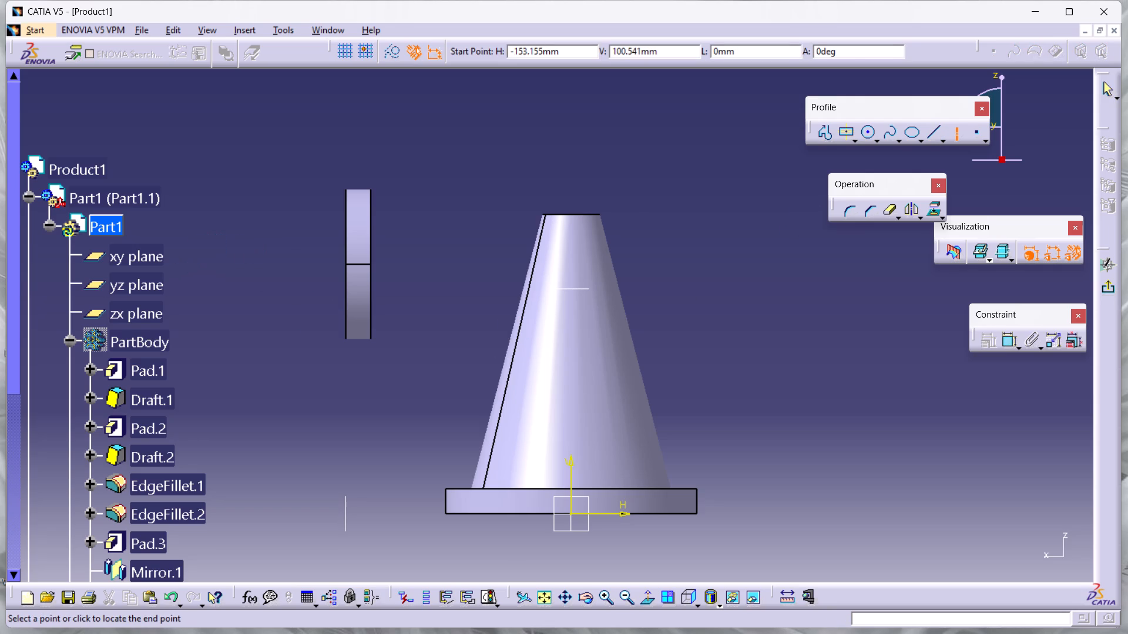
pyautogui.click(454, 264)
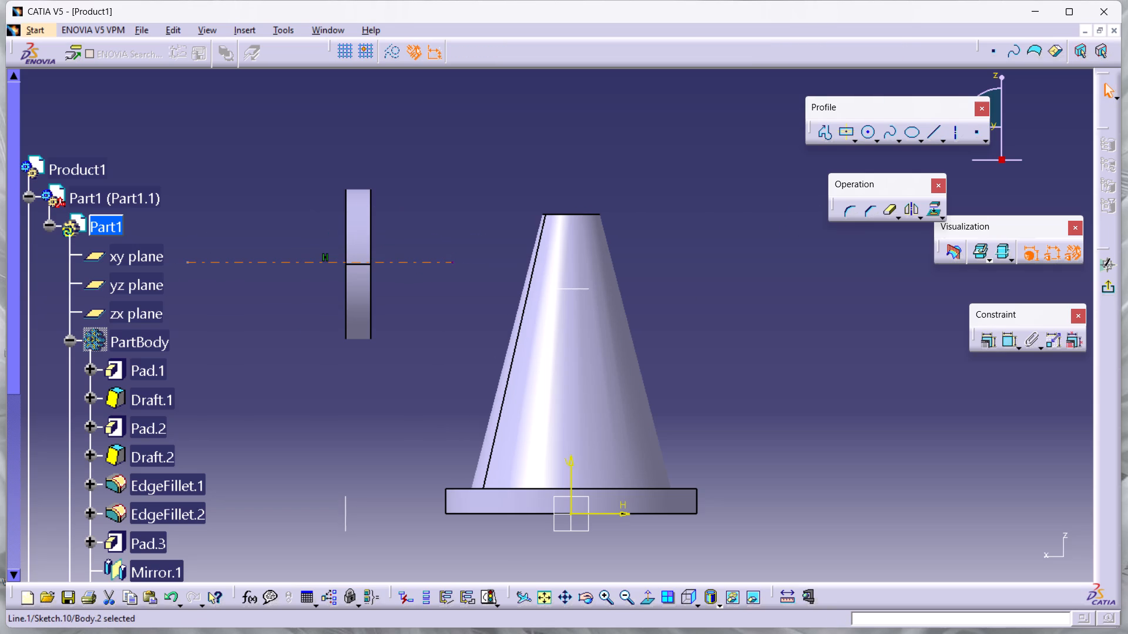
# Constrain the horizontal axis 90 mm above the base disc's top face.
pyautogui.click(1008, 341)
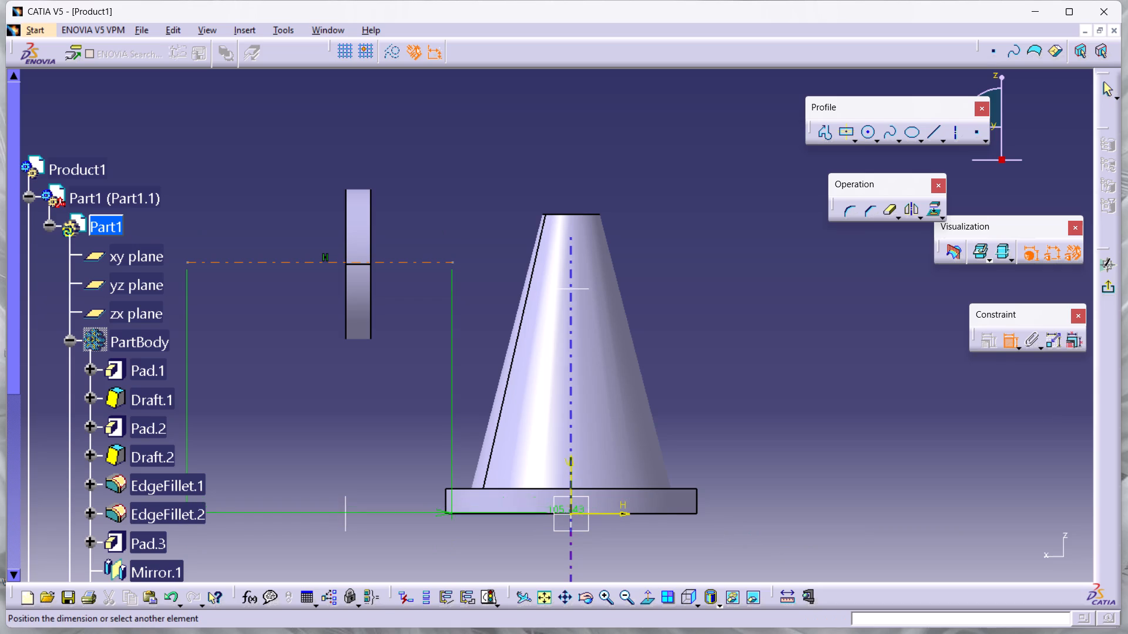
pyautogui.click(465, 487)
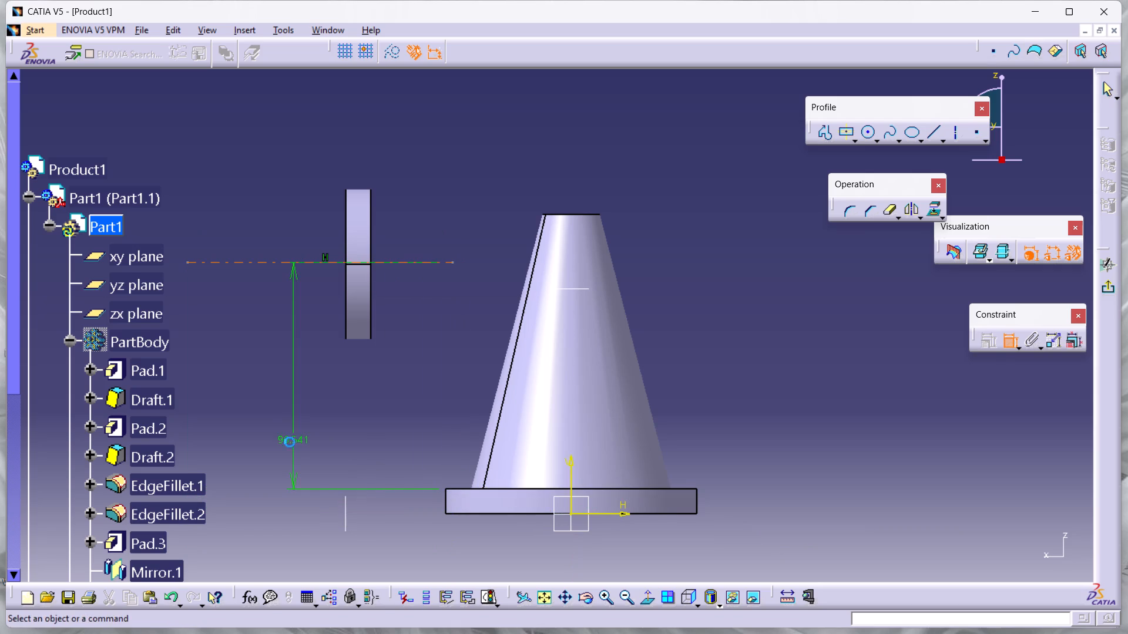
pyautogui.click(290, 442)
pyautogui.doubleClick(298, 440)
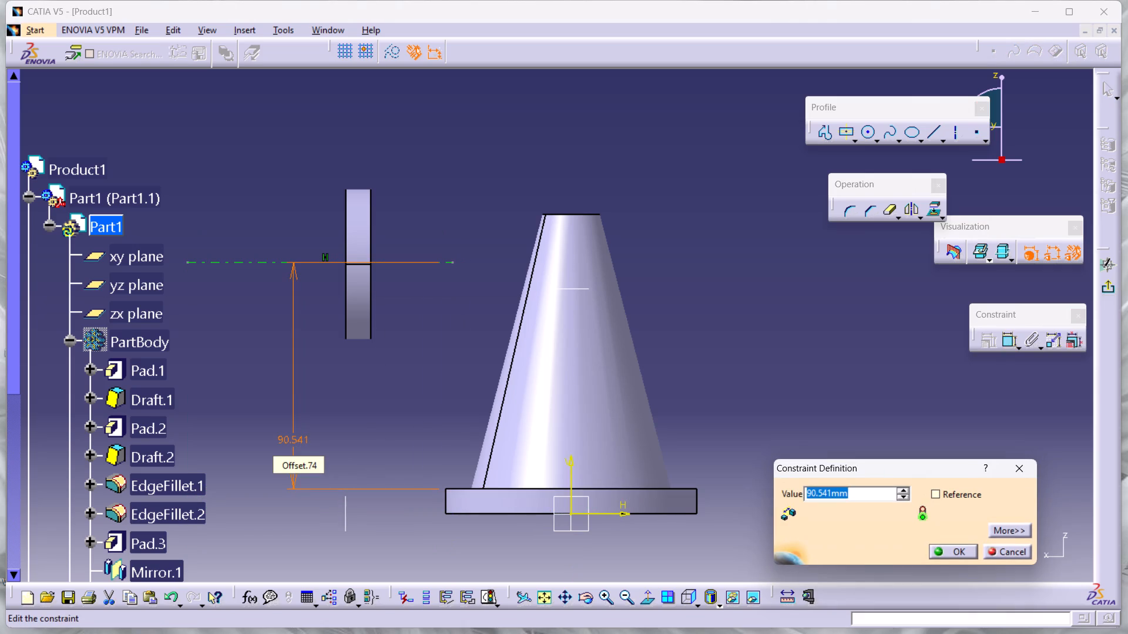
pyautogui.write('90')
pyautogui.press('Return')
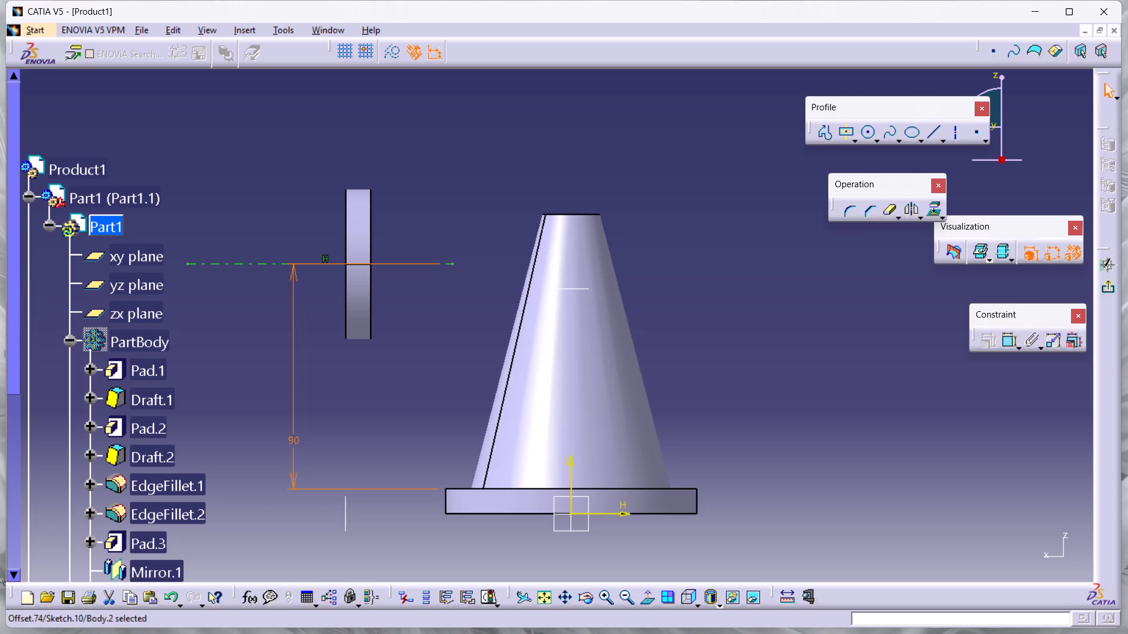
# Draw an open profile from the axis beside the 60 mm disc: about 16 mm up, sloping down toward the cone, and vertically back to the axis.
pyautogui.click(857, 348)
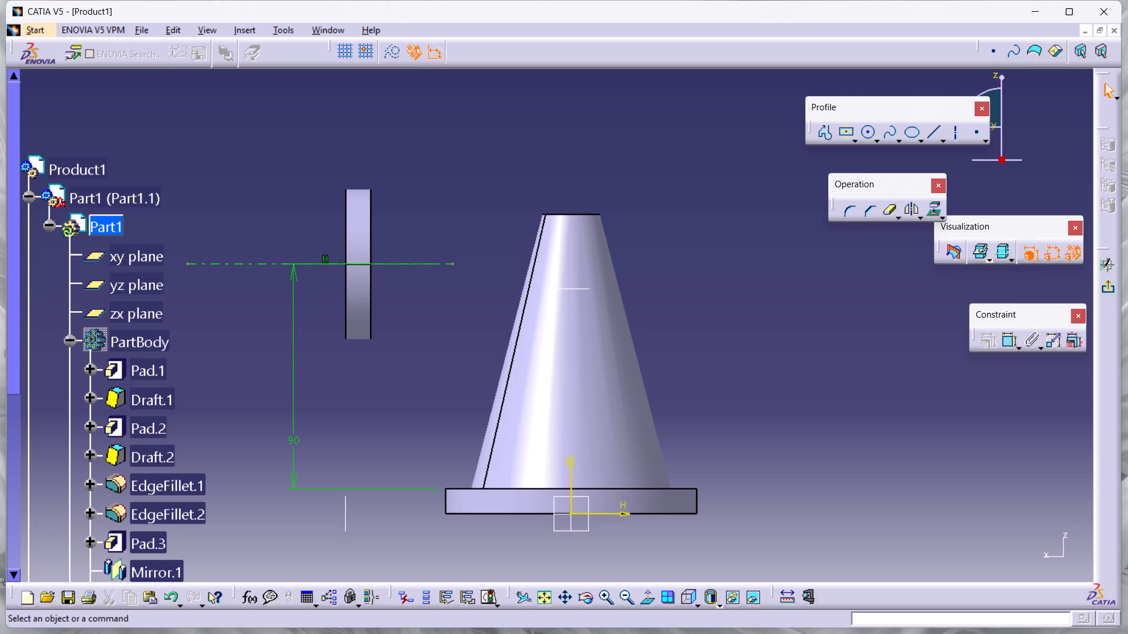
pyautogui.doubleClick(824, 128)
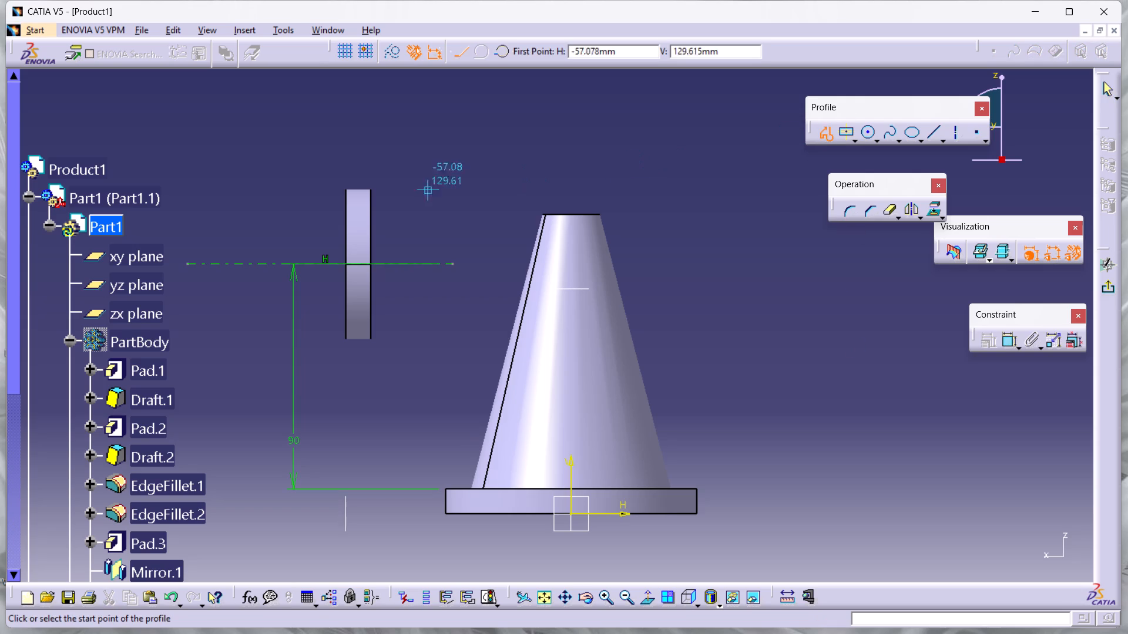
pyautogui.click(377, 263)
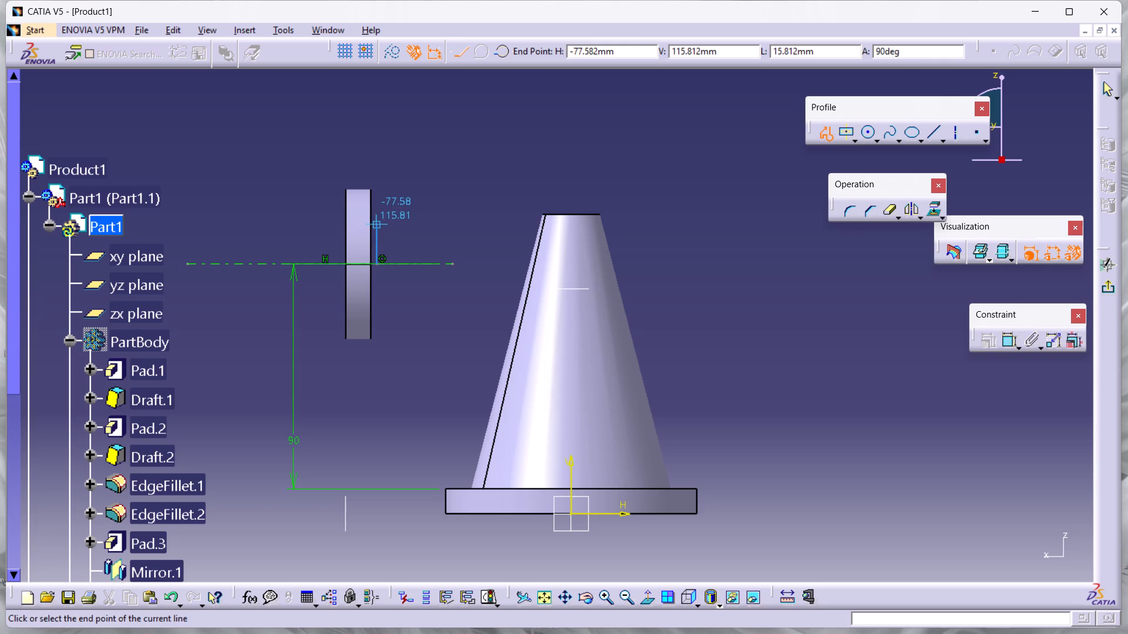
pyautogui.click(379, 224)
pyautogui.click(428, 237)
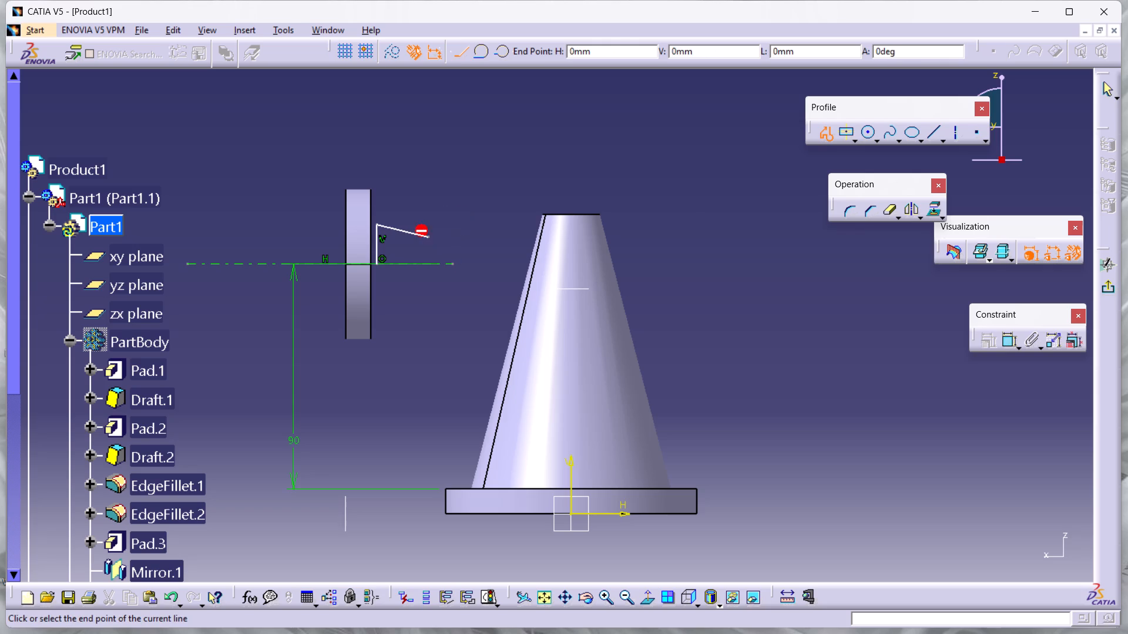
pyautogui.click(428, 265)
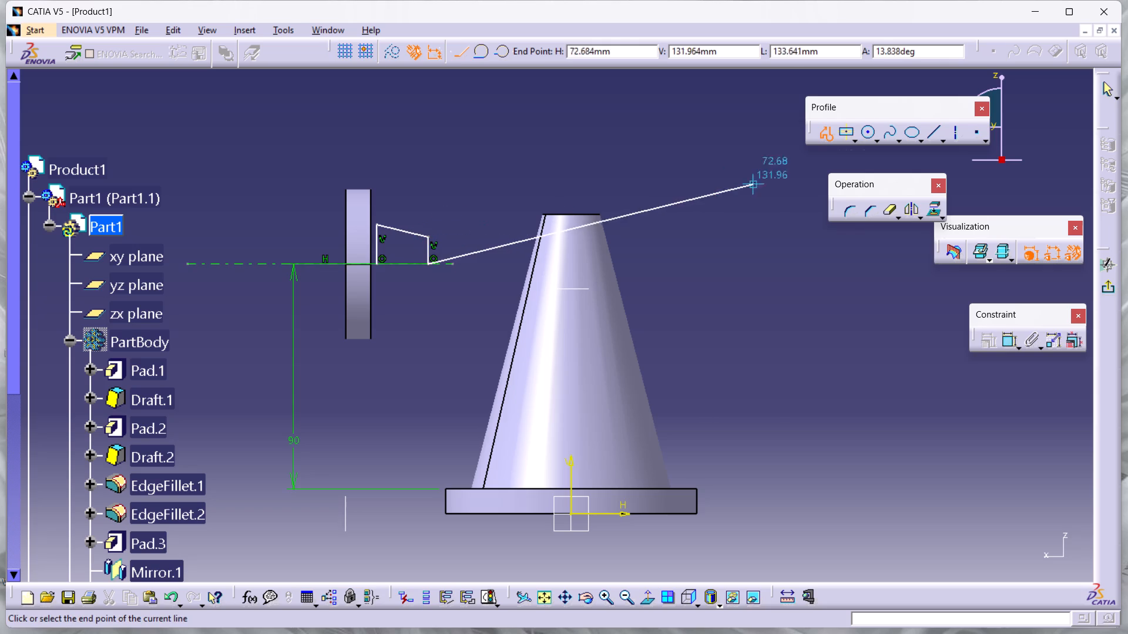
pyautogui.click(821, 136)
pyautogui.click(767, 269)
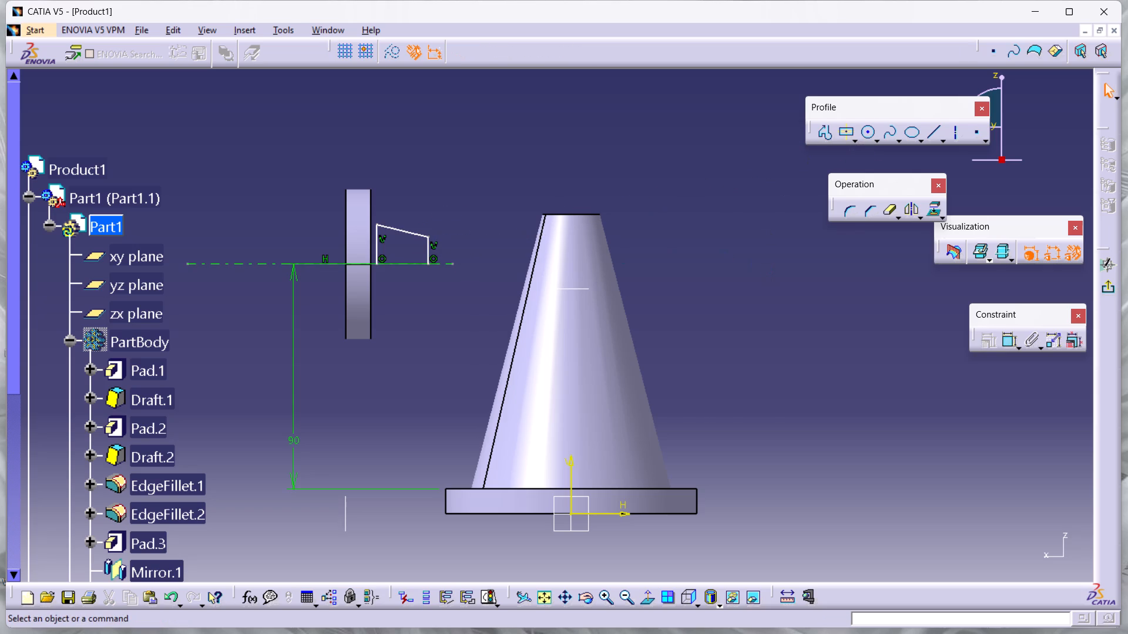
# Extend the horizontal axis's free end past the far side of the cone.
pyautogui.moveTo(453, 262); pyautogui.dragTo(734, 278)
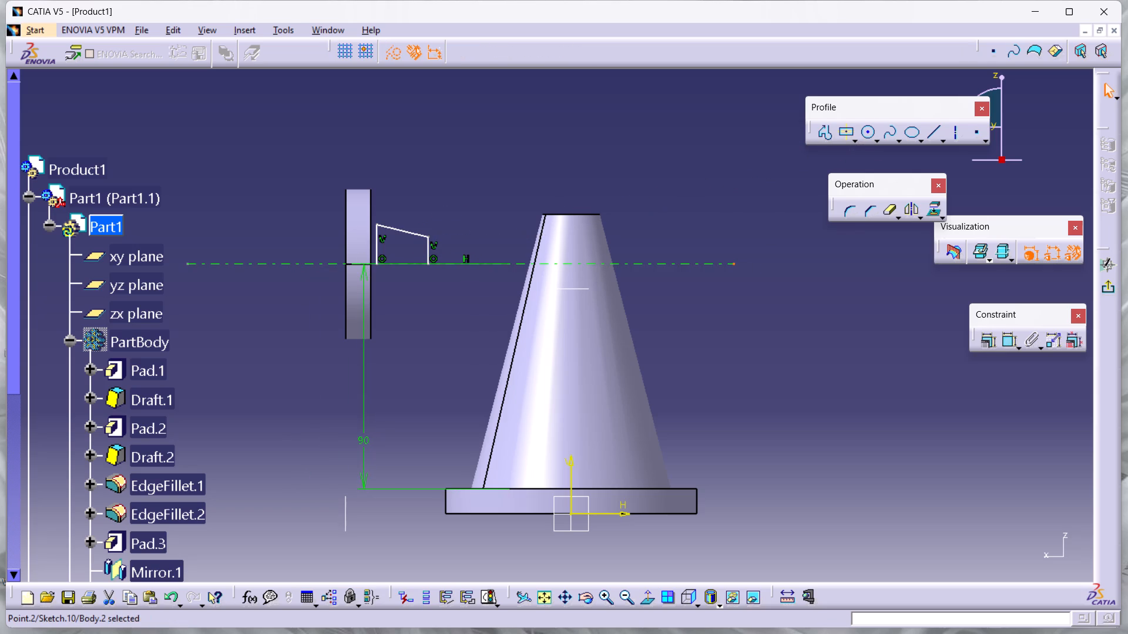
pyautogui.click(763, 323)
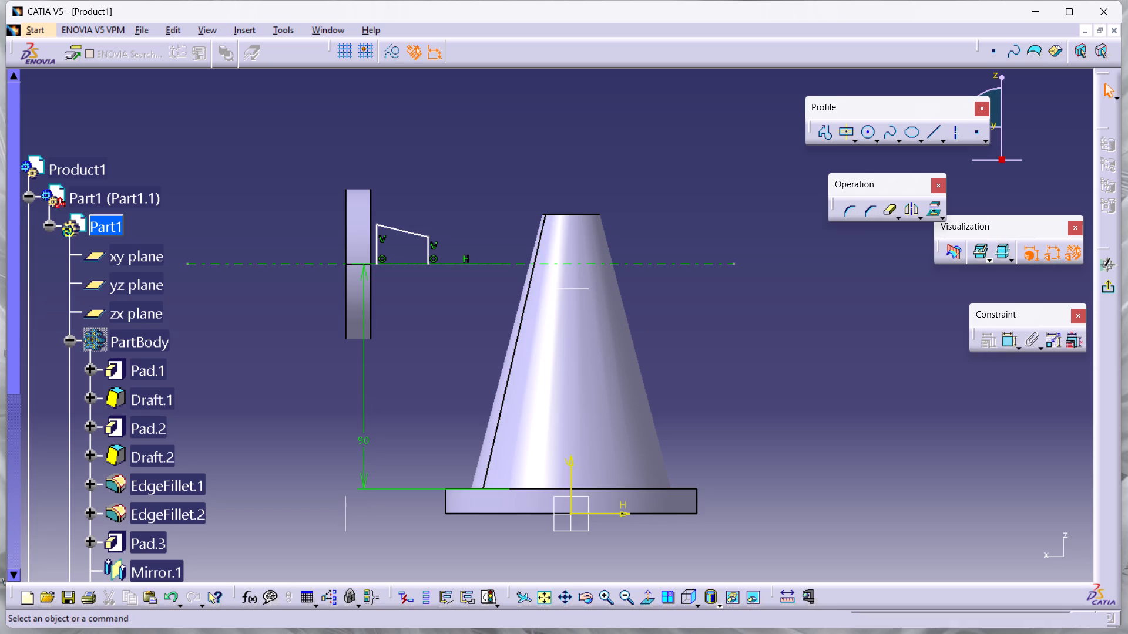
# Make the profile's taller vertical line coincident with the face of the 60 mm disc that faces the cone.
pyautogui.click(371, 231)
pyautogui.click(404, 340)
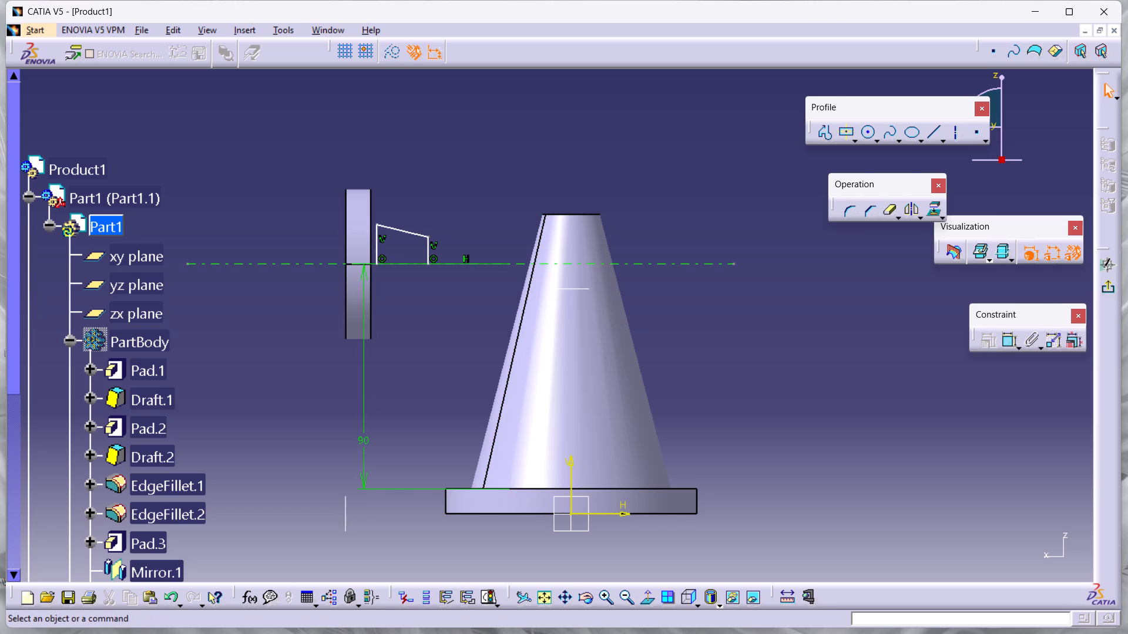
pyautogui.keyDown('ctrl'); pyautogui.moveTo(427, 412); pyautogui.dragTo(387, 349, button='middle'); pyautogui.keyUp('ctrl')
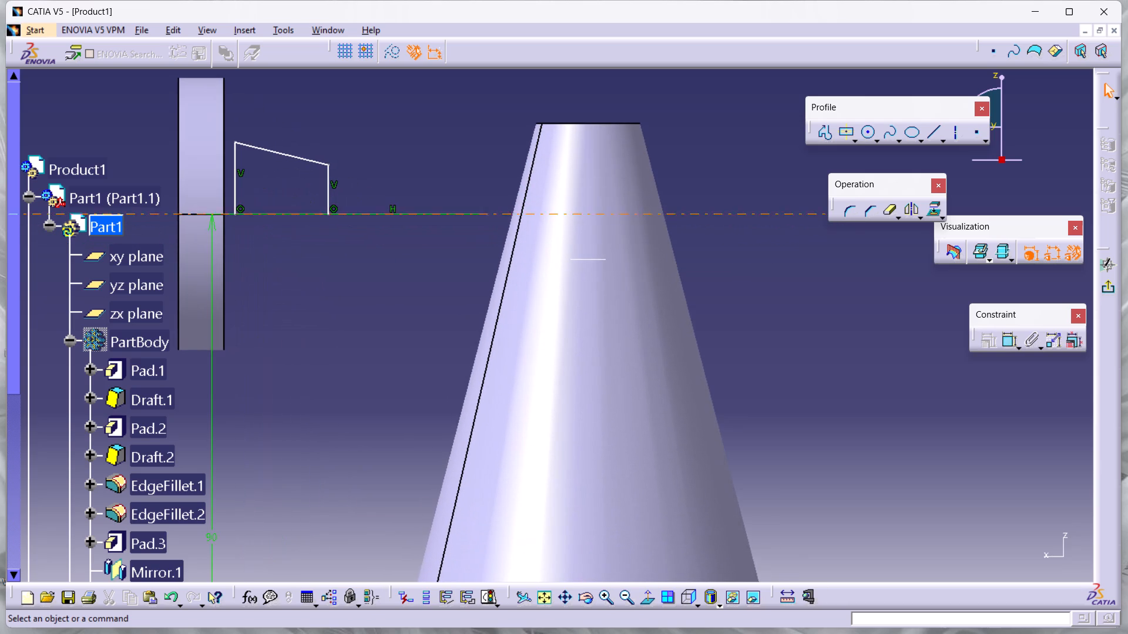
pyautogui.click(224, 177)
pyautogui.click(277, 273)
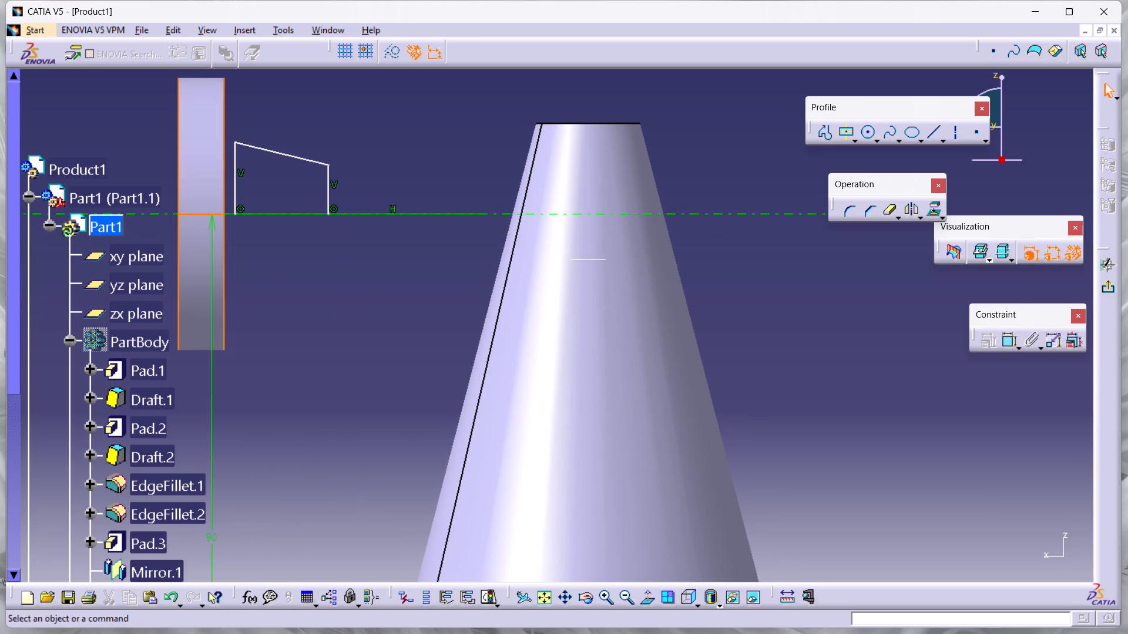
pyautogui.click(227, 186)
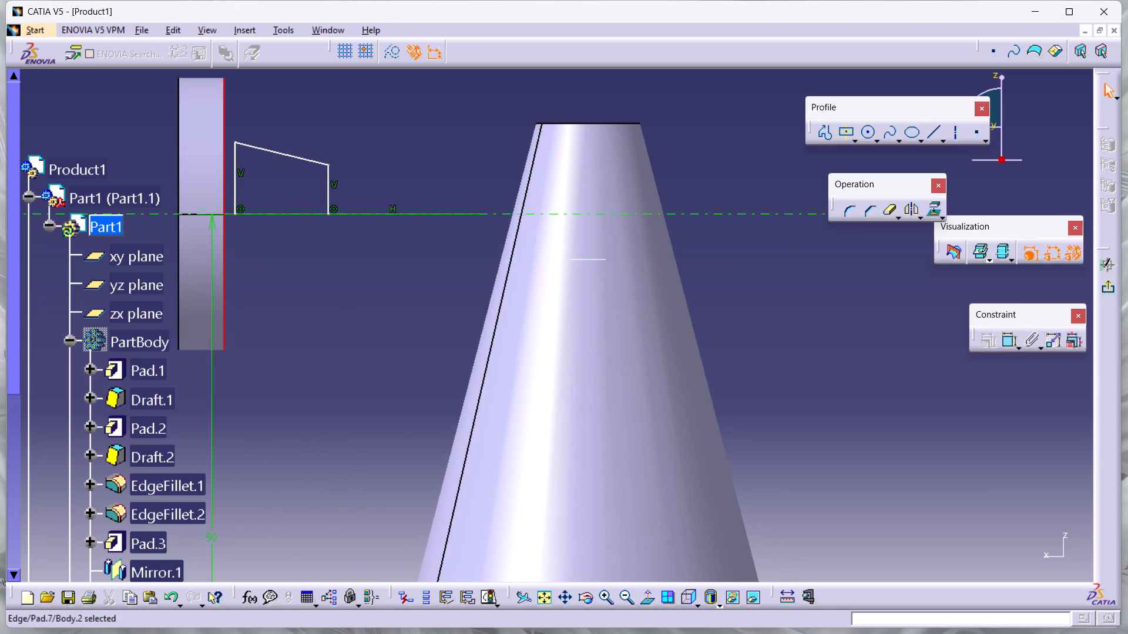
pyautogui.keyDown('ctrl'); pyautogui.click(235, 187); pyautogui.keyUp('ctrl')
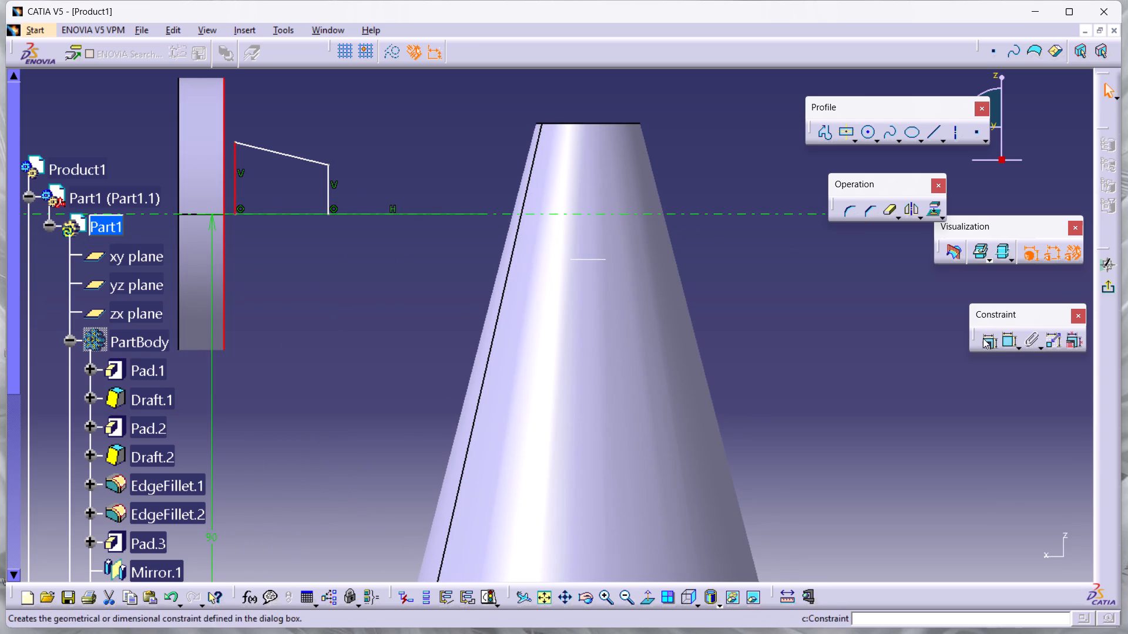
pyautogui.click(983, 342)
pyautogui.click(1028, 415)
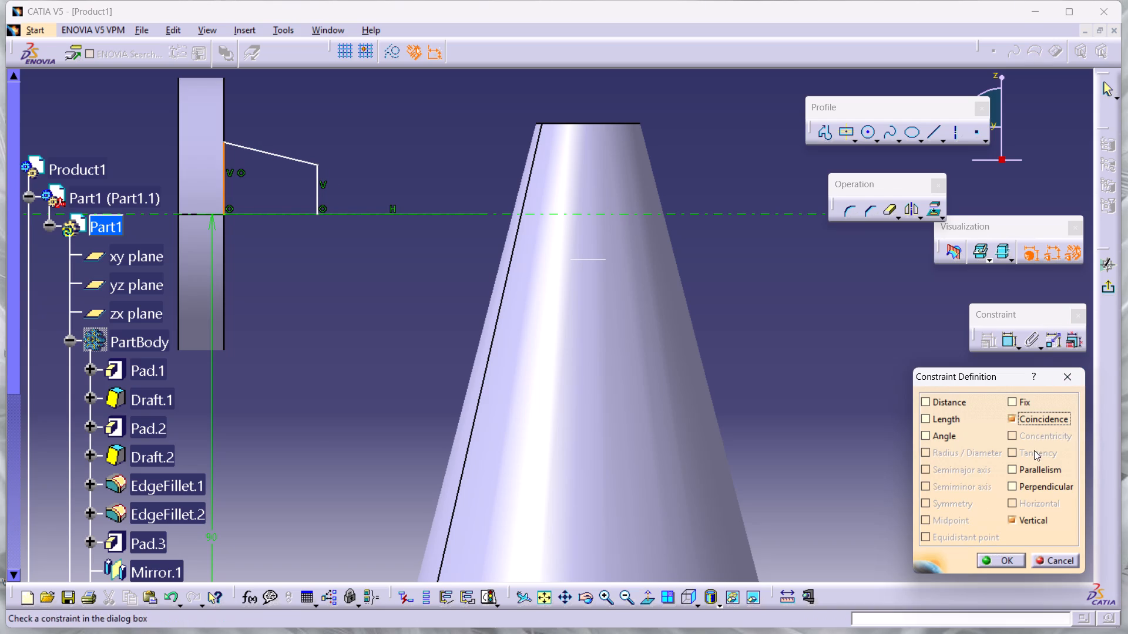
pyautogui.click(996, 565)
pyautogui.click(767, 450)
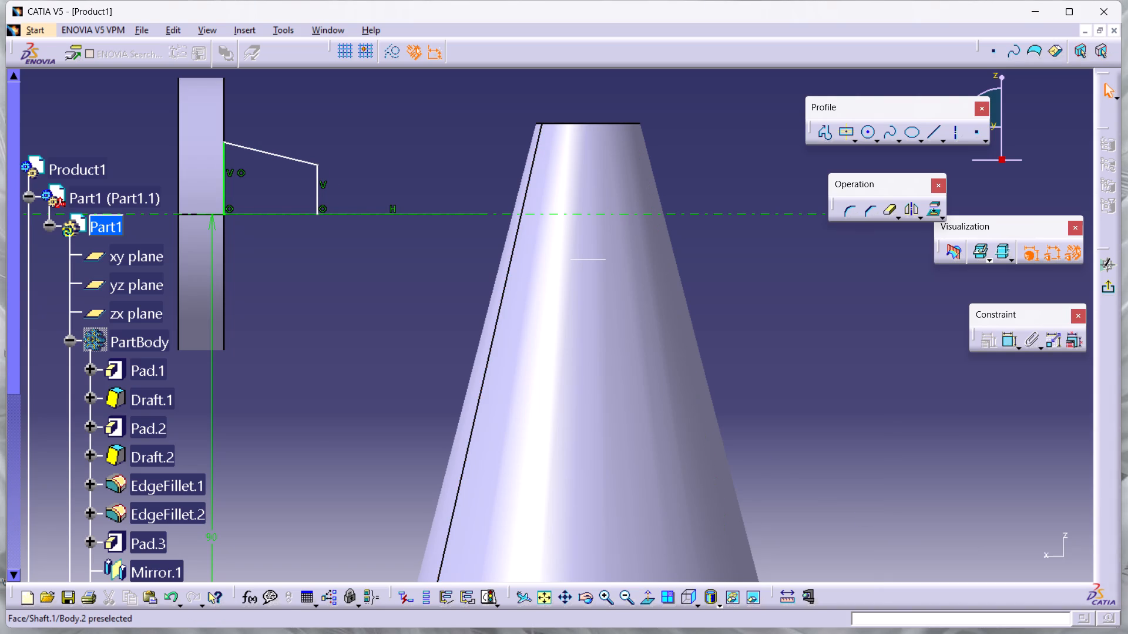
# Dimension the vertical line on the disc's face and set its length to 25 mm.
pyautogui.doubleClick(1006, 343)
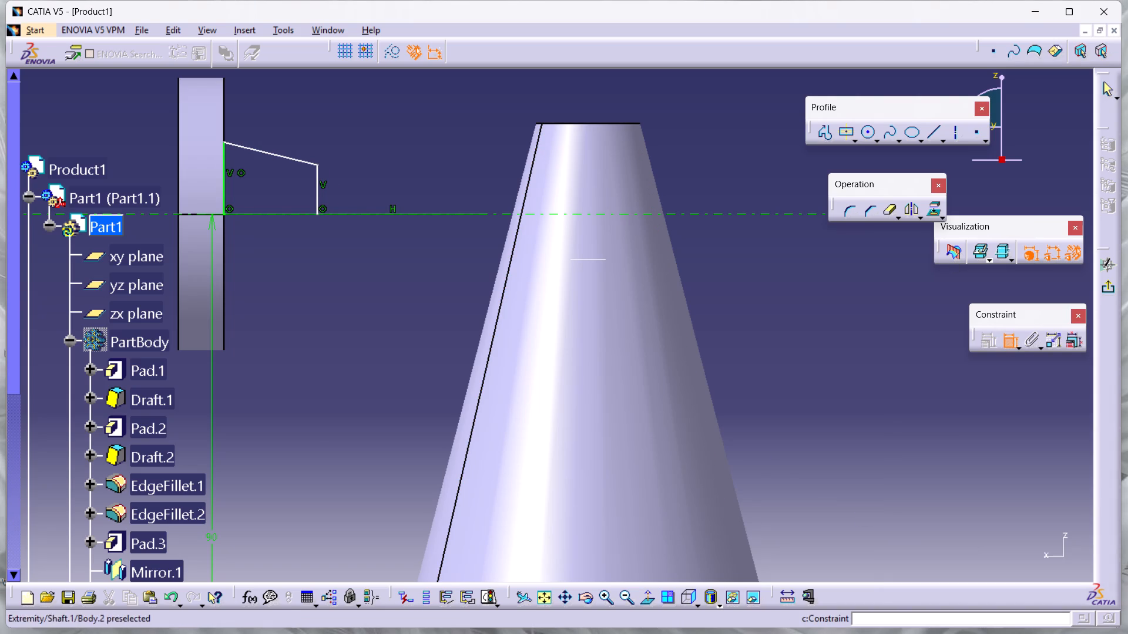
pyautogui.click(224, 177)
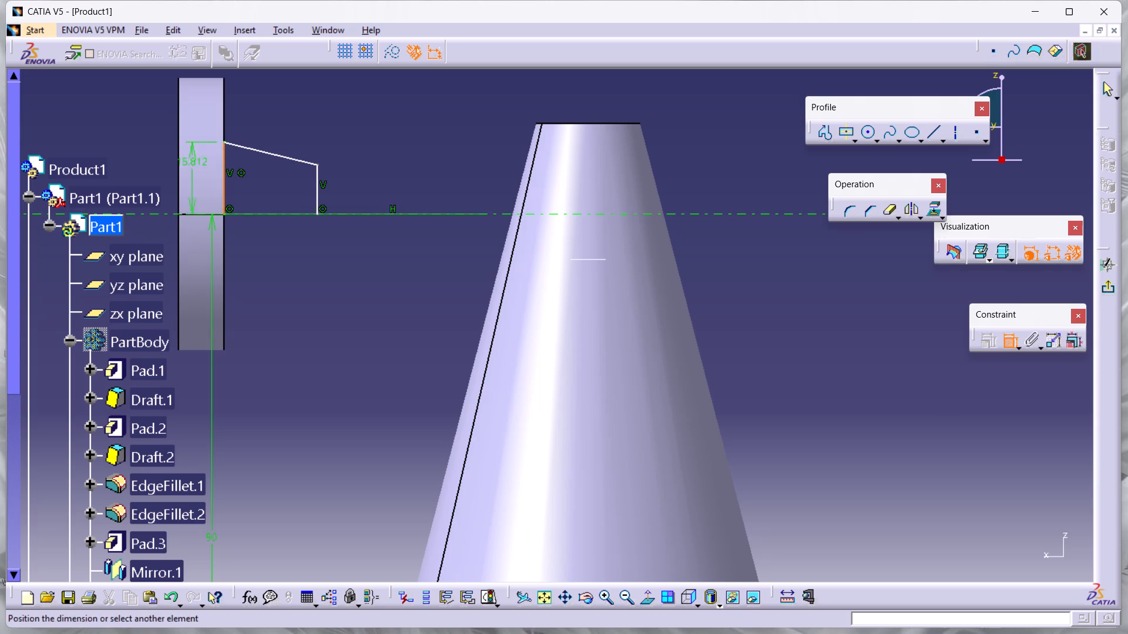
pyautogui.click(142, 140)
pyautogui.doubleClick(133, 136)
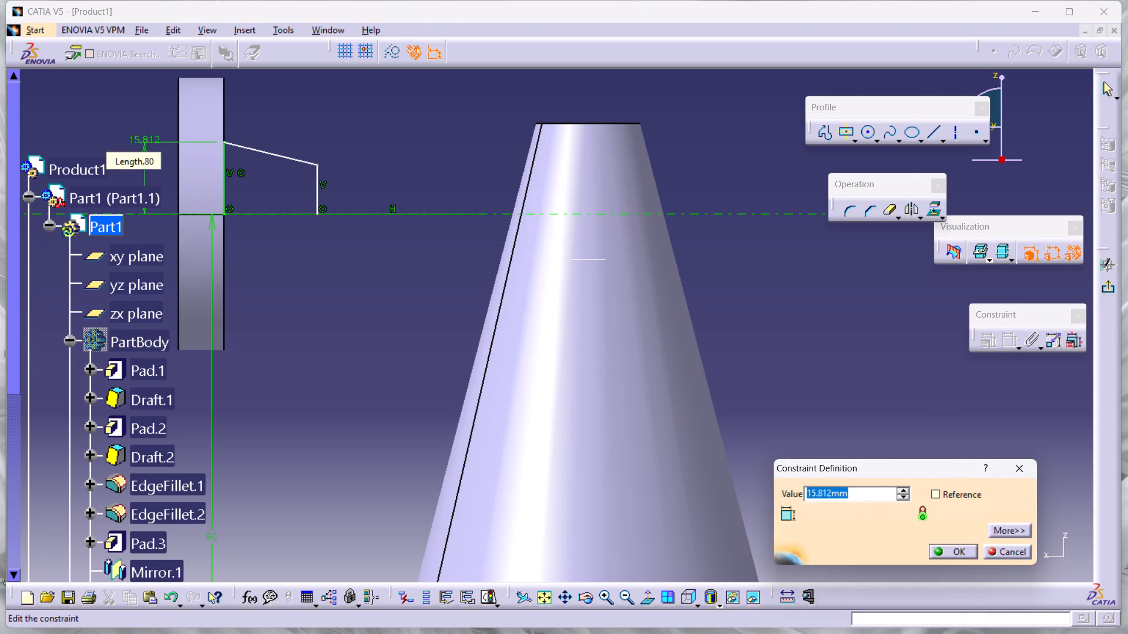
pyautogui.write('25')
pyautogui.press('Return')
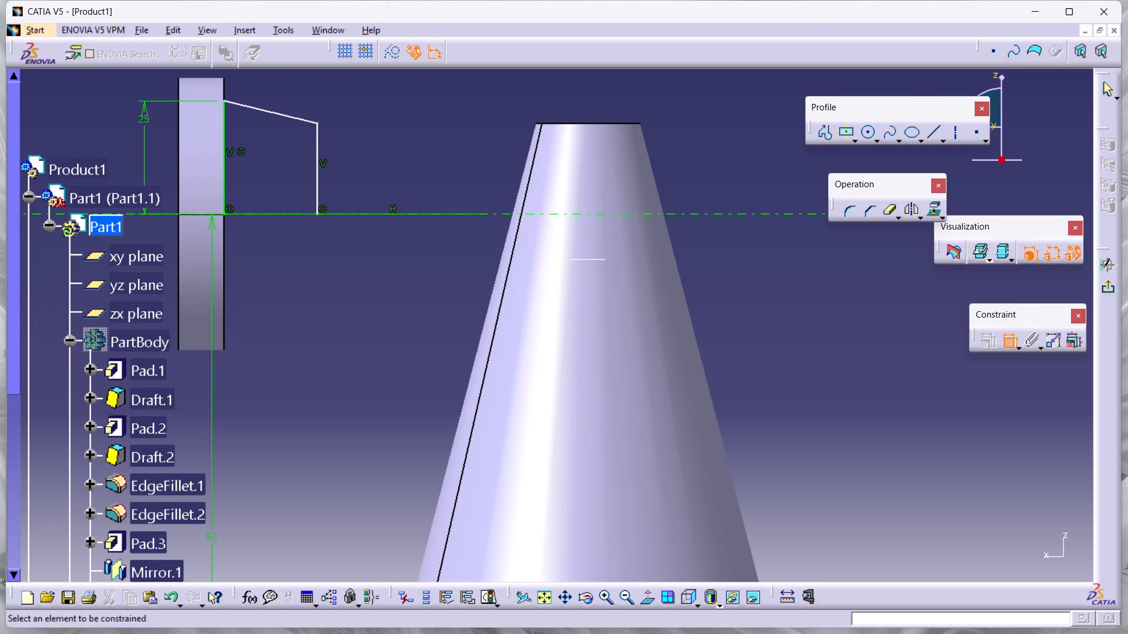
# Constrain the angle between the profile's sloping line and the horizontal axis to 4 degrees.
pyautogui.click(278, 112)
pyautogui.click(271, 212)
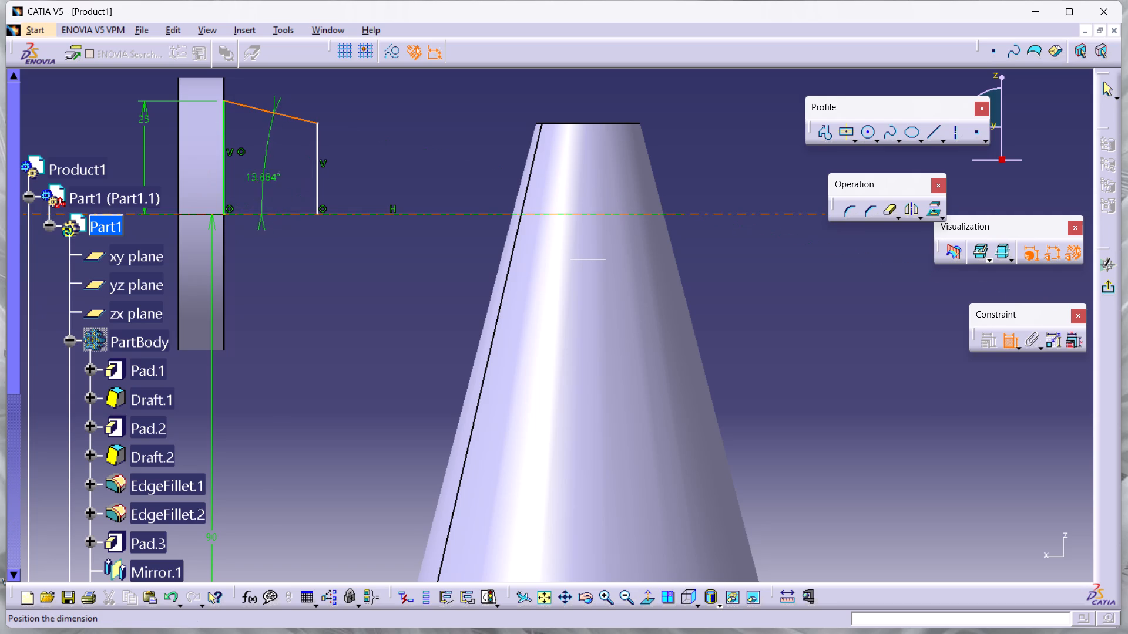
pyautogui.click(265, 161)
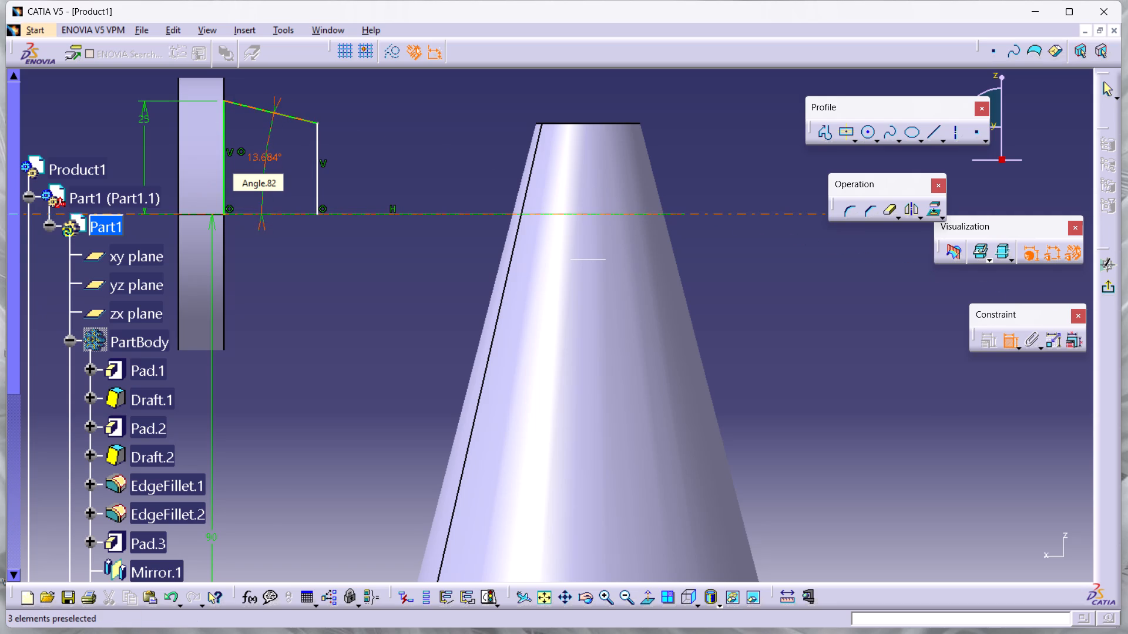
pyautogui.doubleClick(258, 157)
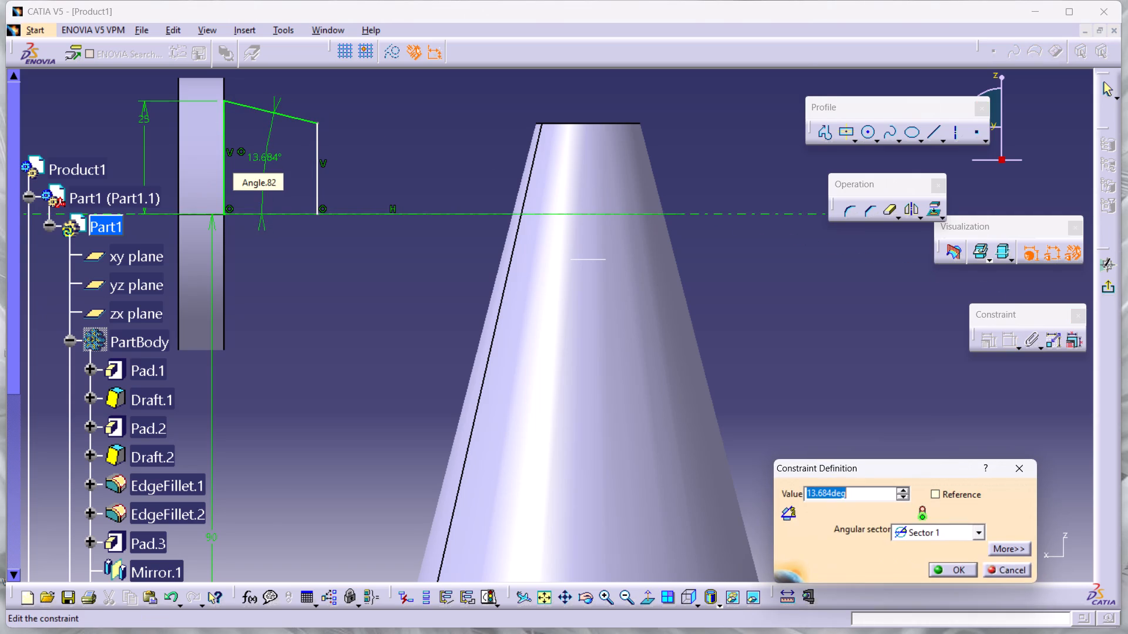
pyautogui.press('6')
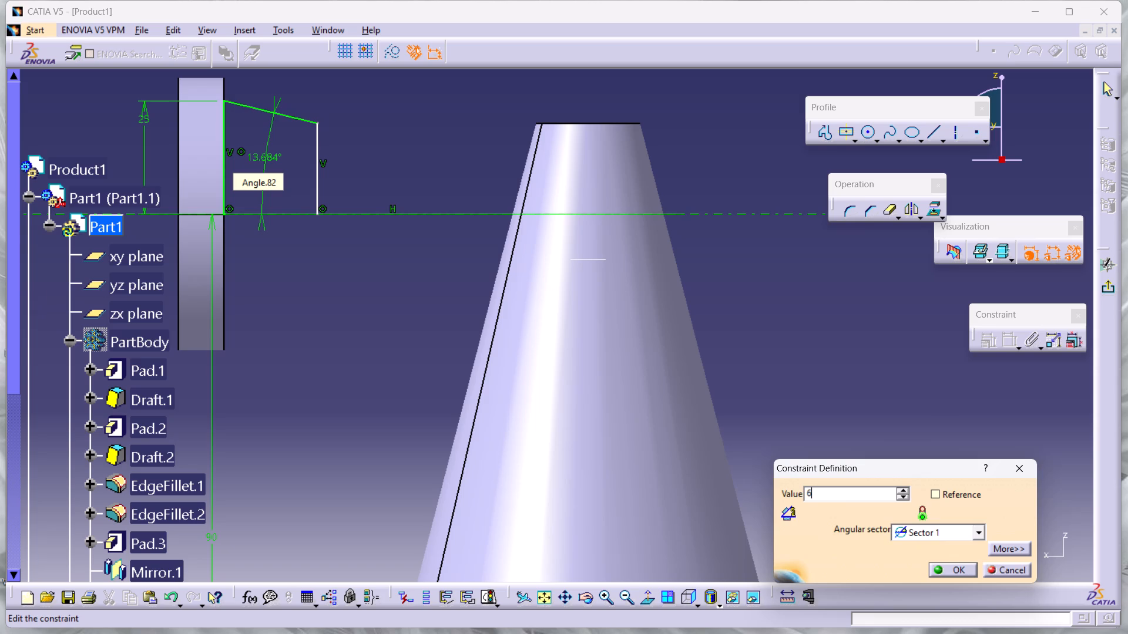
pyautogui.press('BackSpace')
pyautogui.press('4')
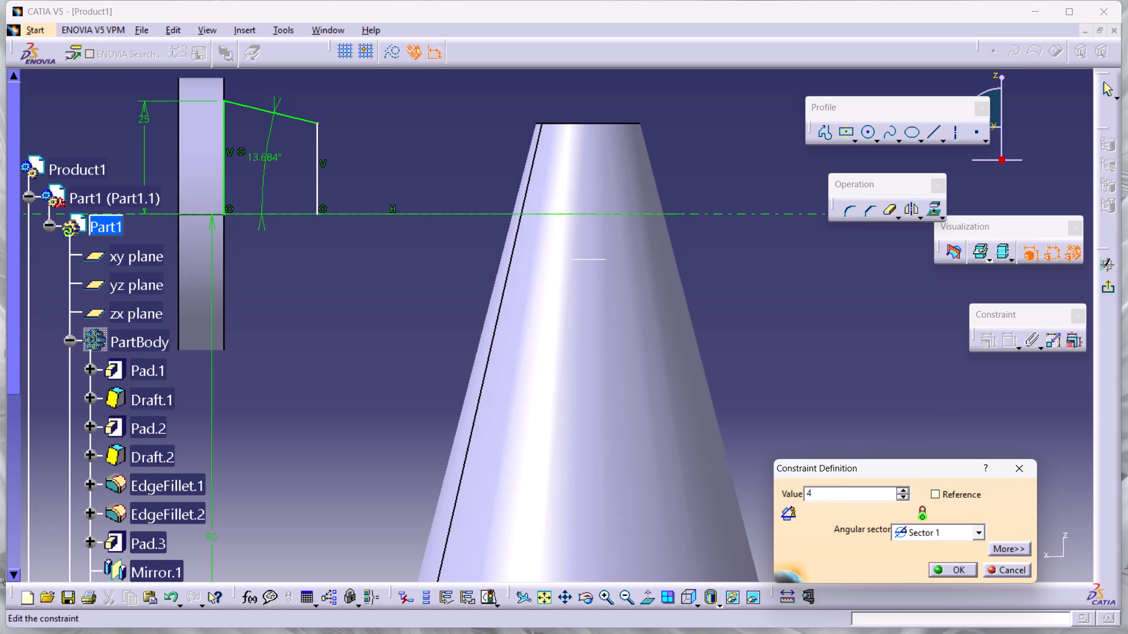
pyautogui.click(954, 572)
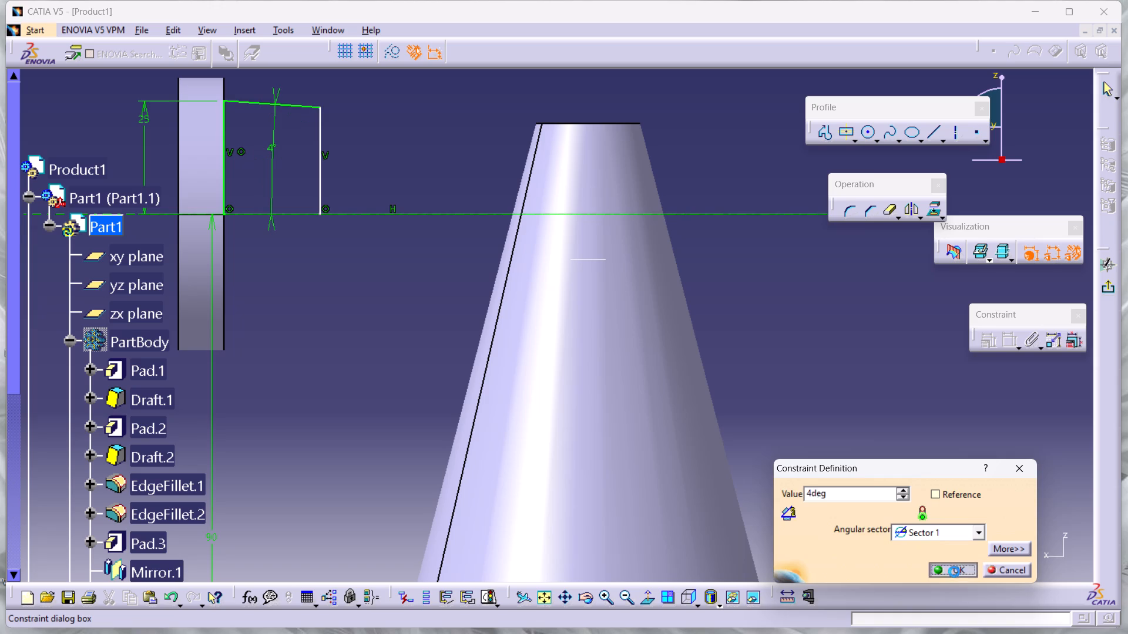
pyautogui.click(945, 481)
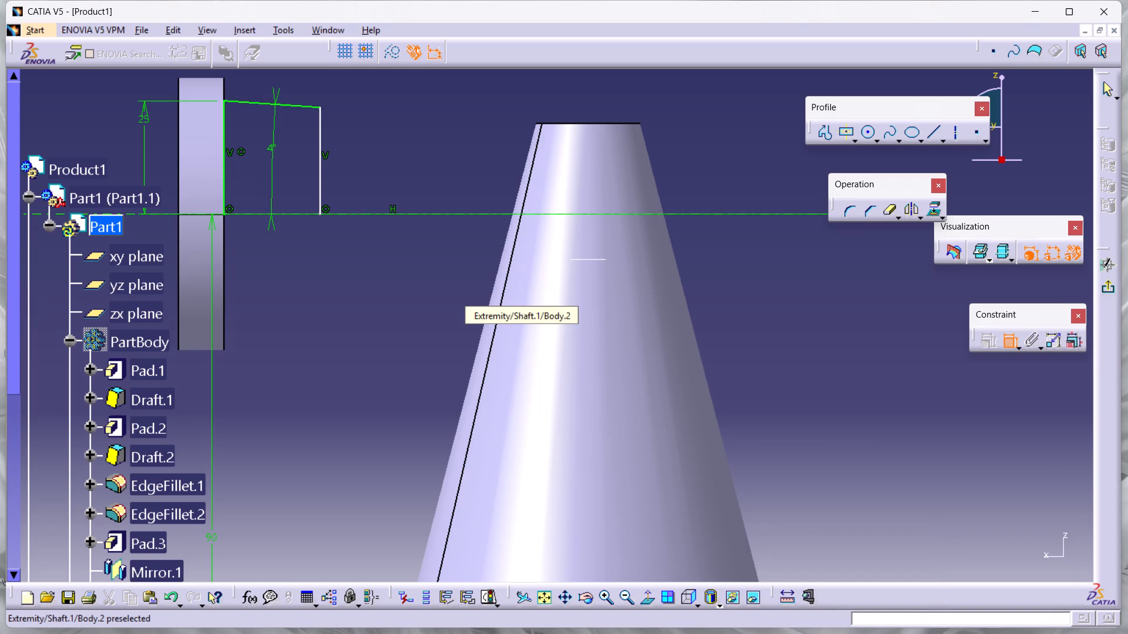
# Make the profile's shorter vertical end line coincident with the sketch's vertical V axis at the cone's centre.
pyautogui.click(320, 188)
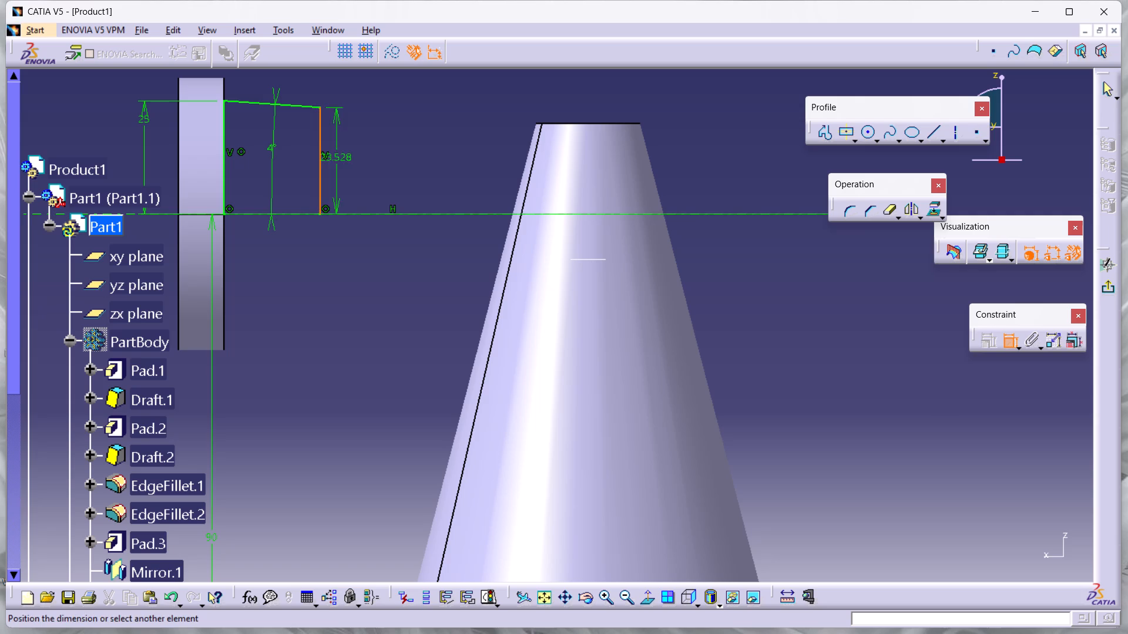
pyautogui.moveTo(533, 332); pyautogui.dragTo(605, 111, button='middle')
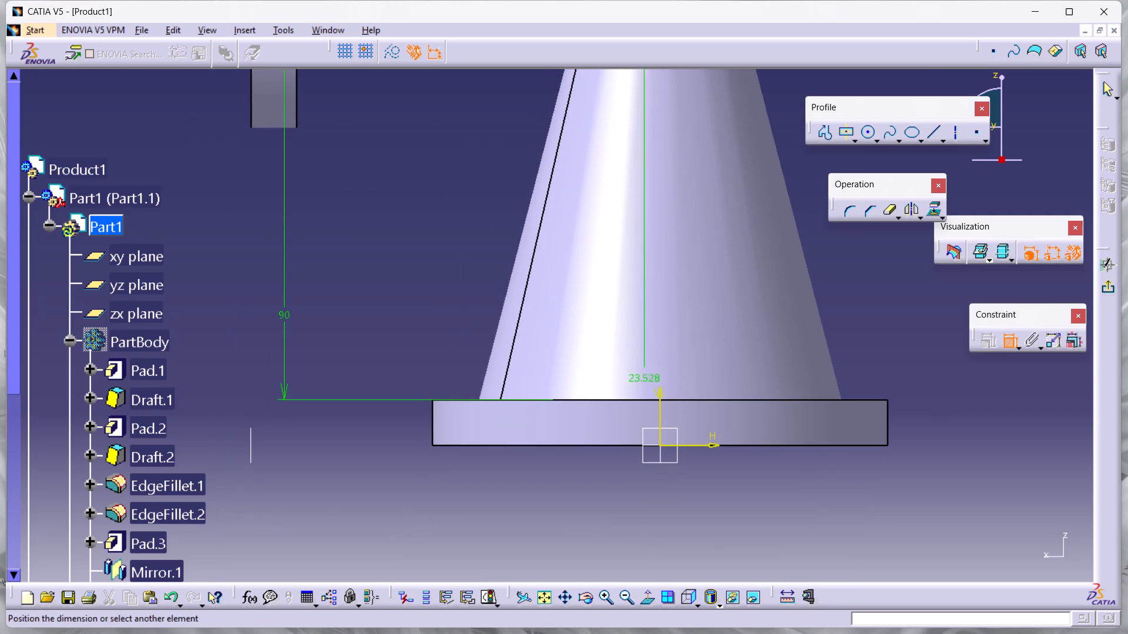
pyautogui.keyDown('ctrl'); pyautogui.click(659, 412); pyautogui.keyUp('ctrl')
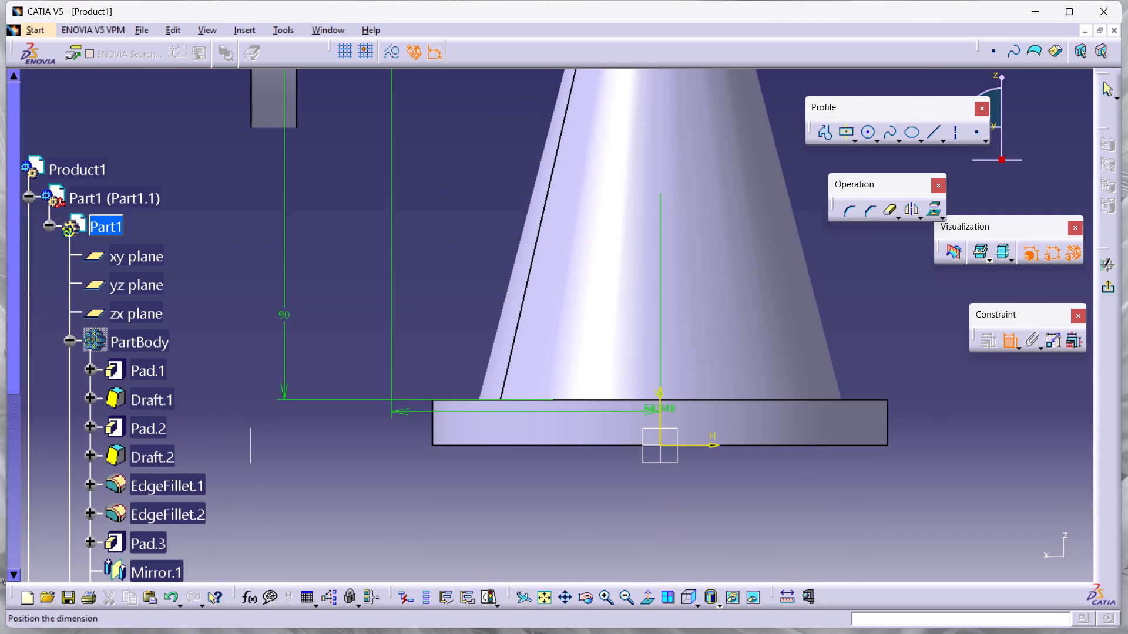
pyautogui.rightClick(656, 258)
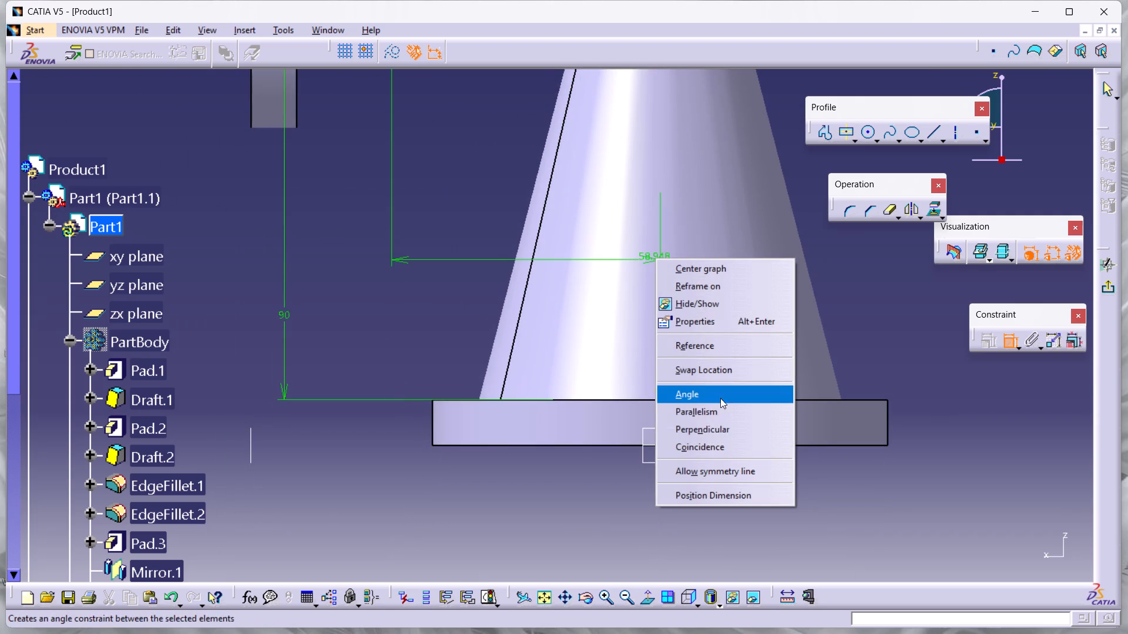
pyautogui.click(742, 444)
# Finish the sketch and revolve its profile 360 degrees about the sketch axis with Shaft, joining the 60 mm disc to the cone.
pyautogui.moveTo(721, 282); pyautogui.dragTo(718, 288, button='middle')
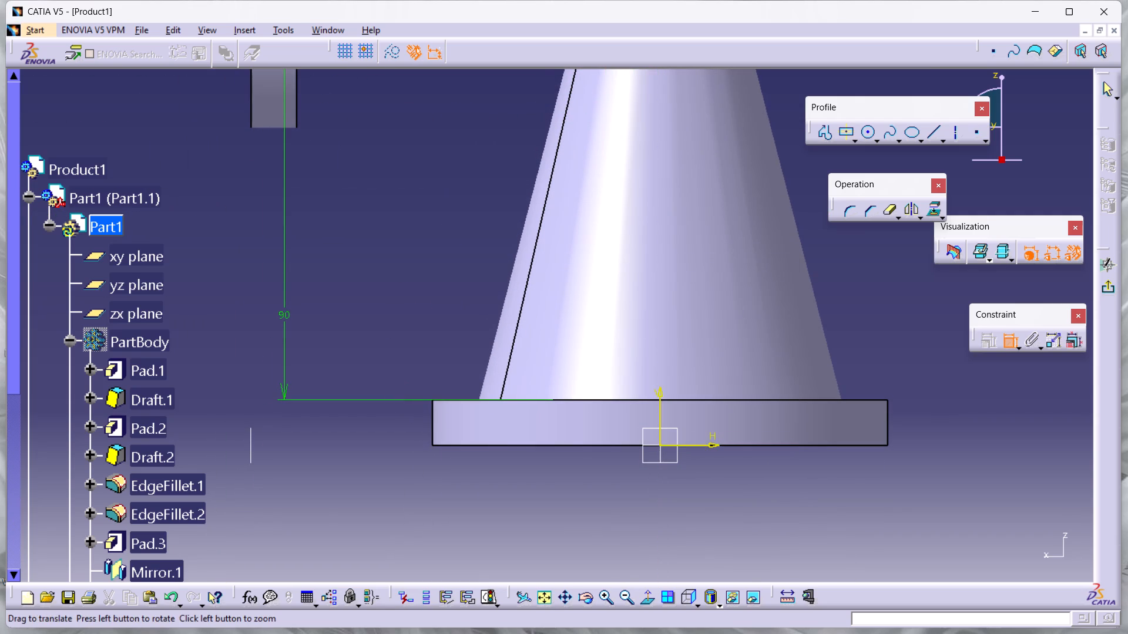
pyautogui.moveTo(718, 288); pyautogui.dragTo(650, 620, button='middle')
pyautogui.moveTo(632, 400); pyautogui.dragTo(646, 222, button='middle')
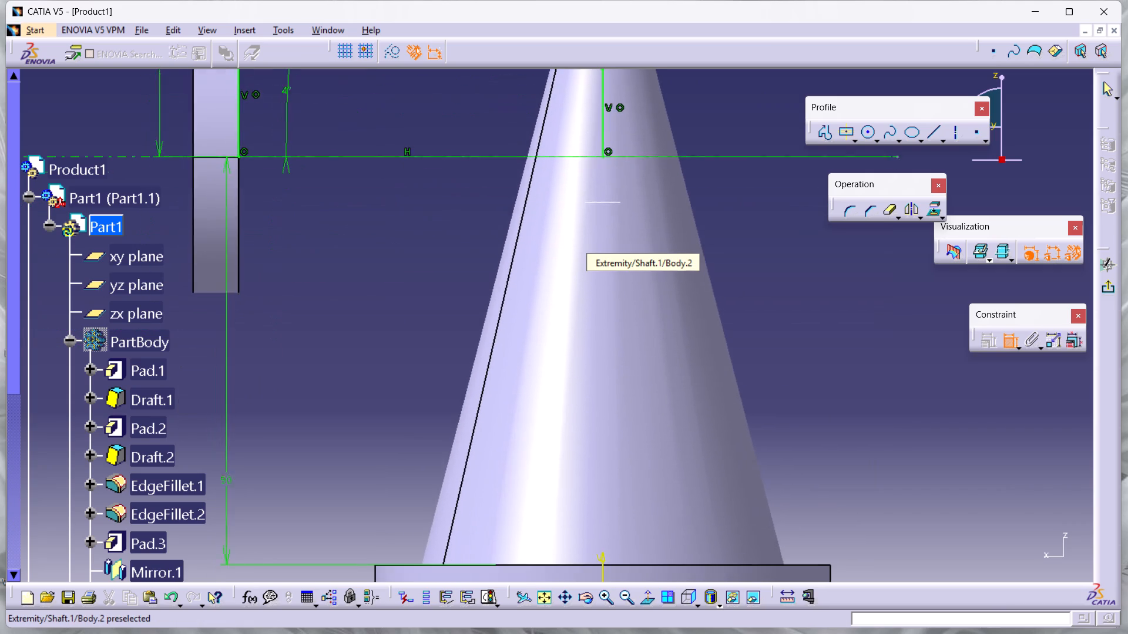
pyautogui.moveTo(646, 222); pyautogui.dragTo(612, 221, button='middle')
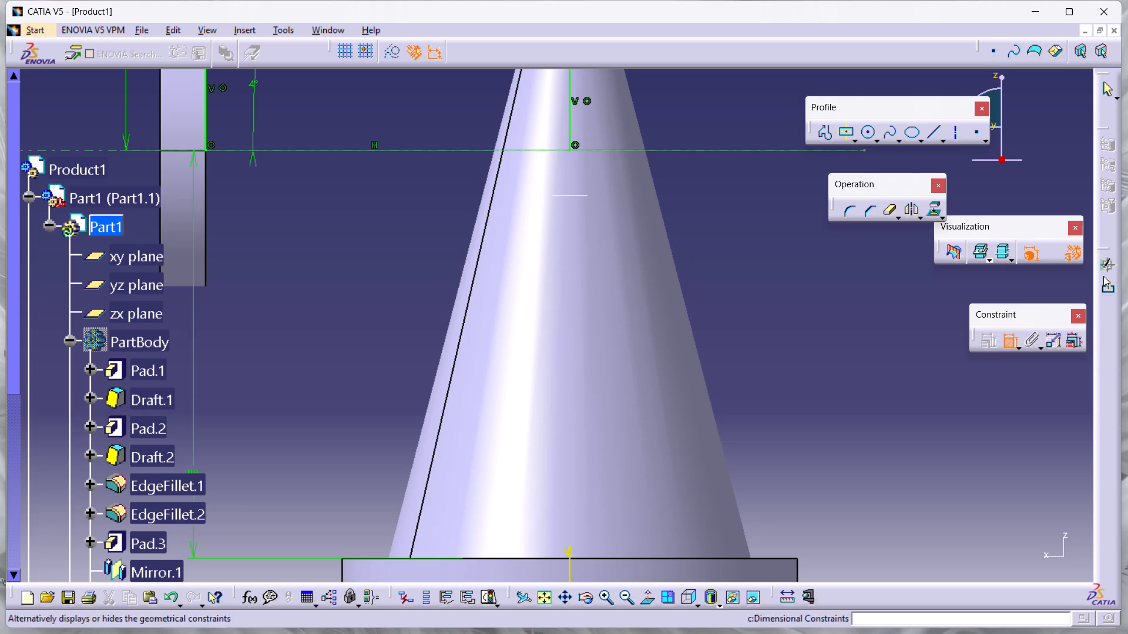
pyautogui.click(1108, 290)
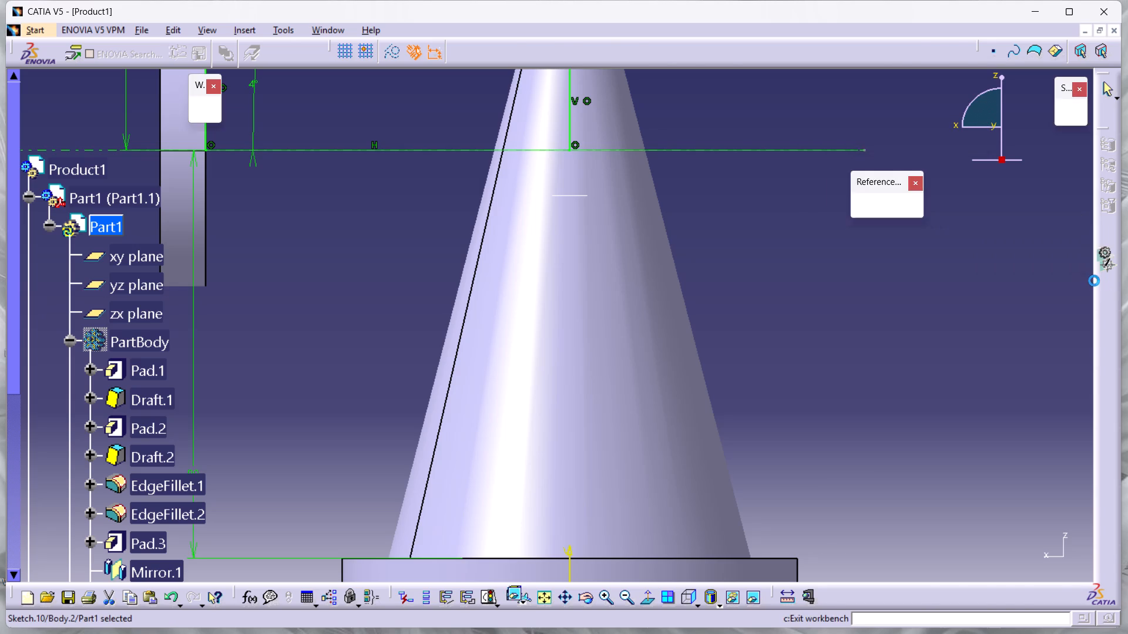
pyautogui.click(851, 54)
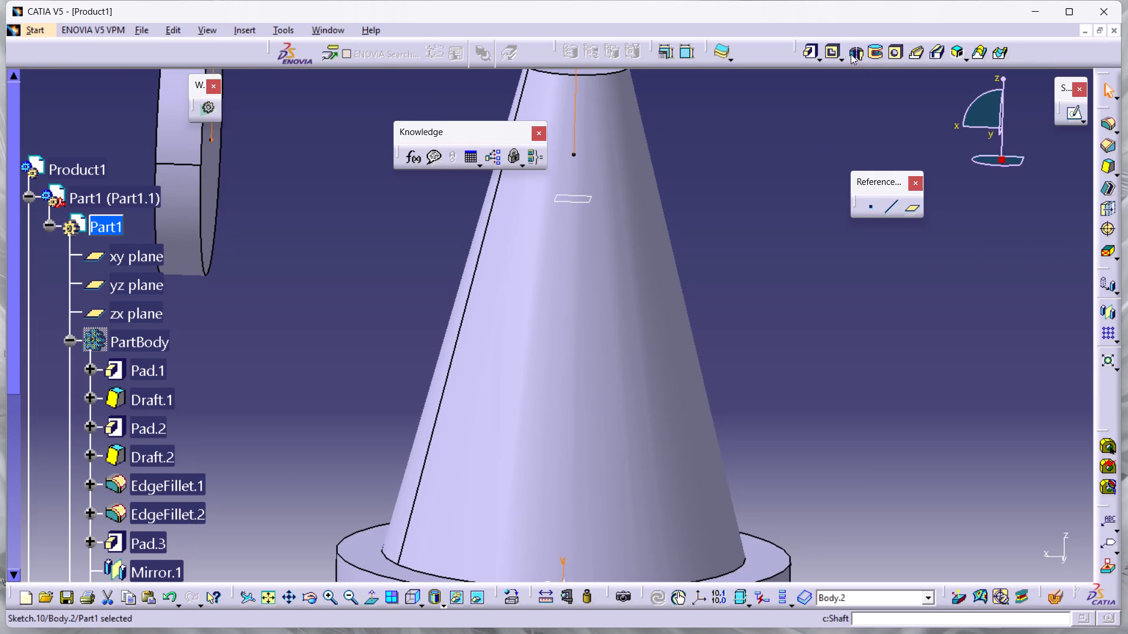
pyautogui.moveTo(218, 264); pyautogui.dragTo(215, 406, button='middle')
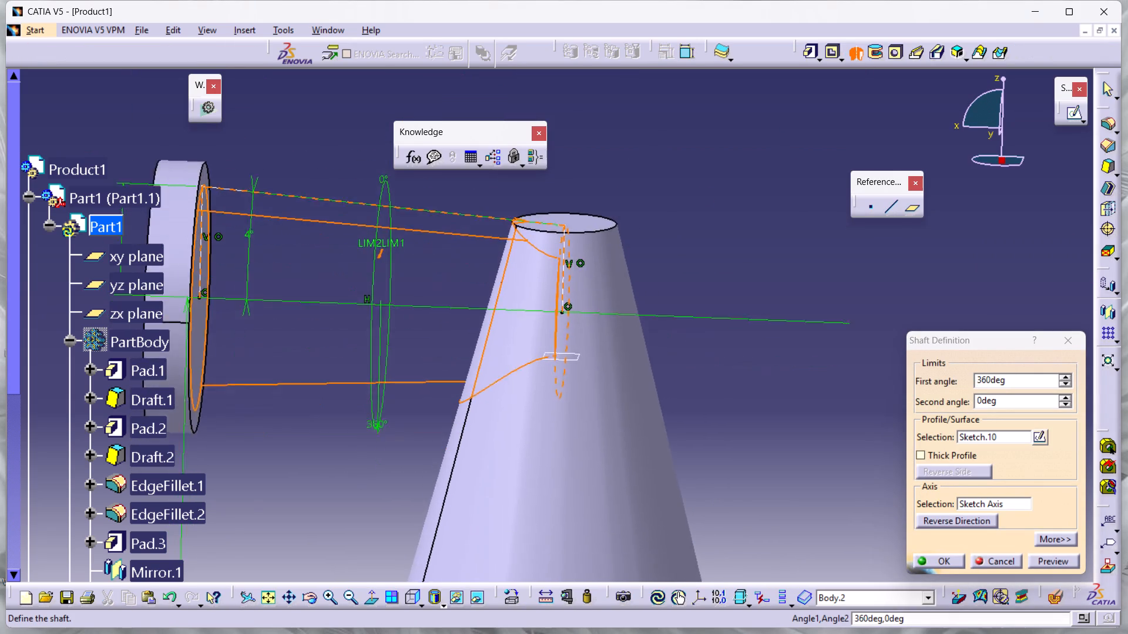
pyautogui.moveTo(215, 406); pyautogui.dragTo(277, 382, button='middle')
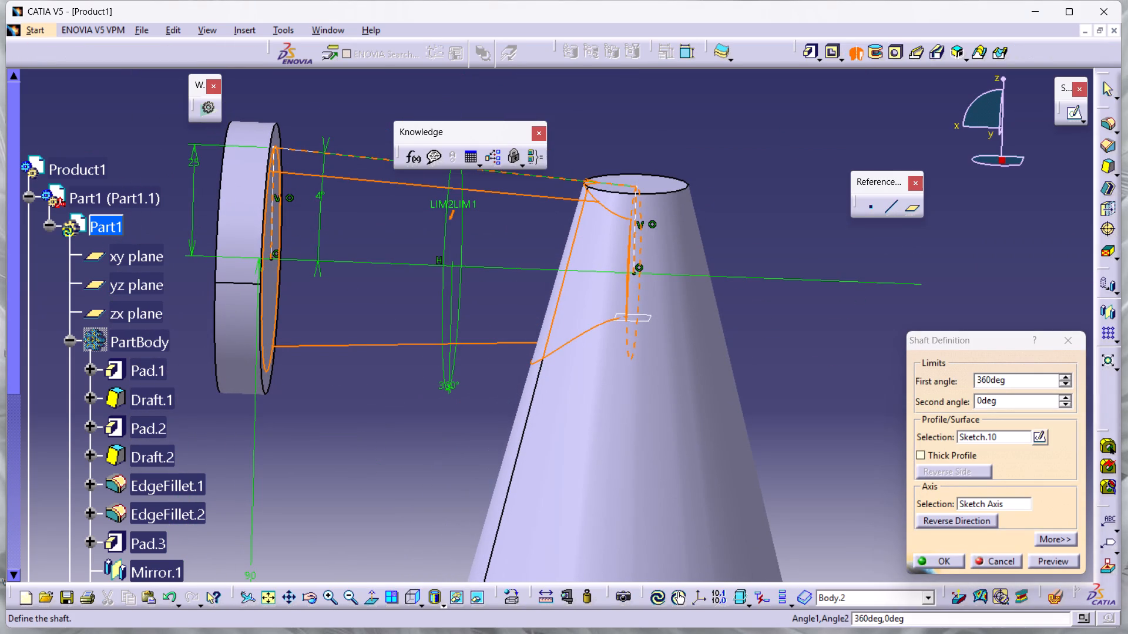
pyautogui.click(1056, 559)
pyautogui.click(936, 559)
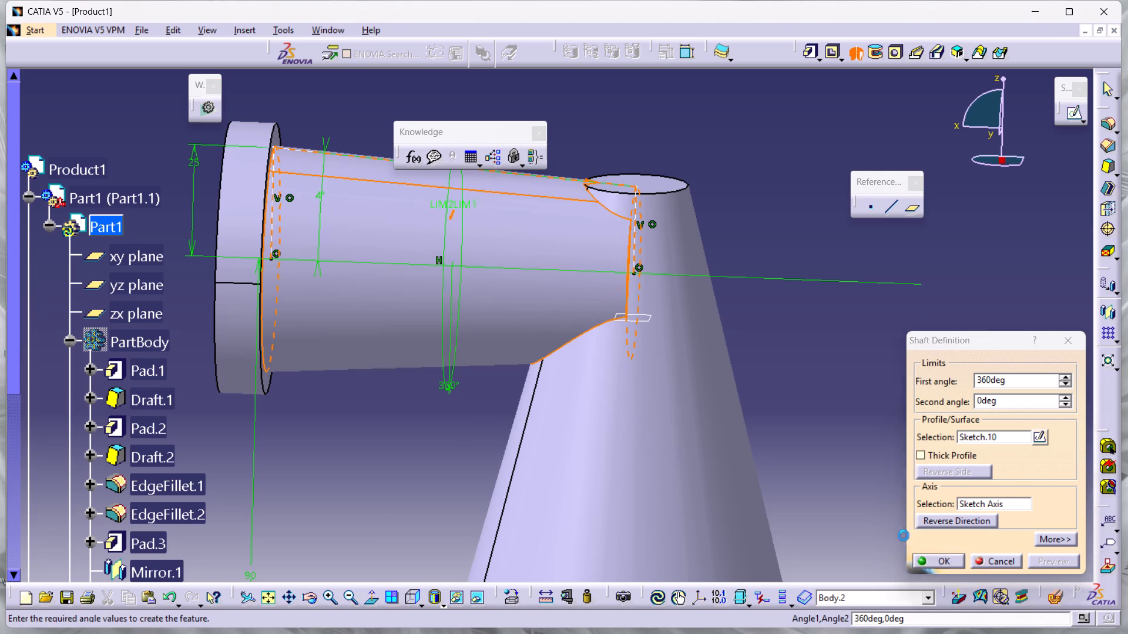
pyautogui.click(855, 461)
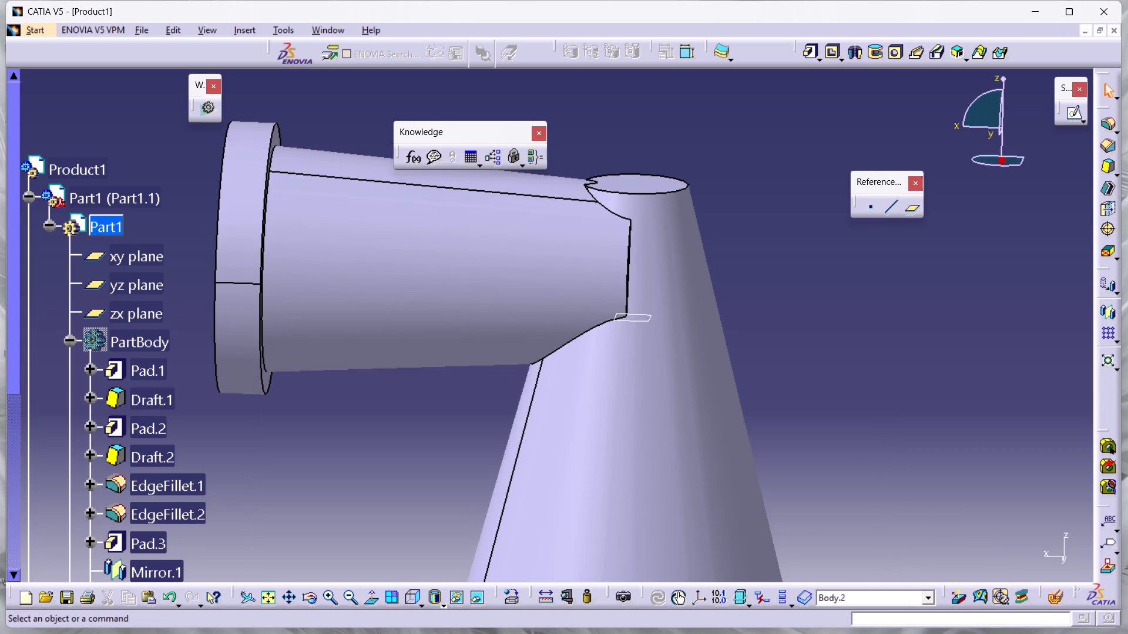
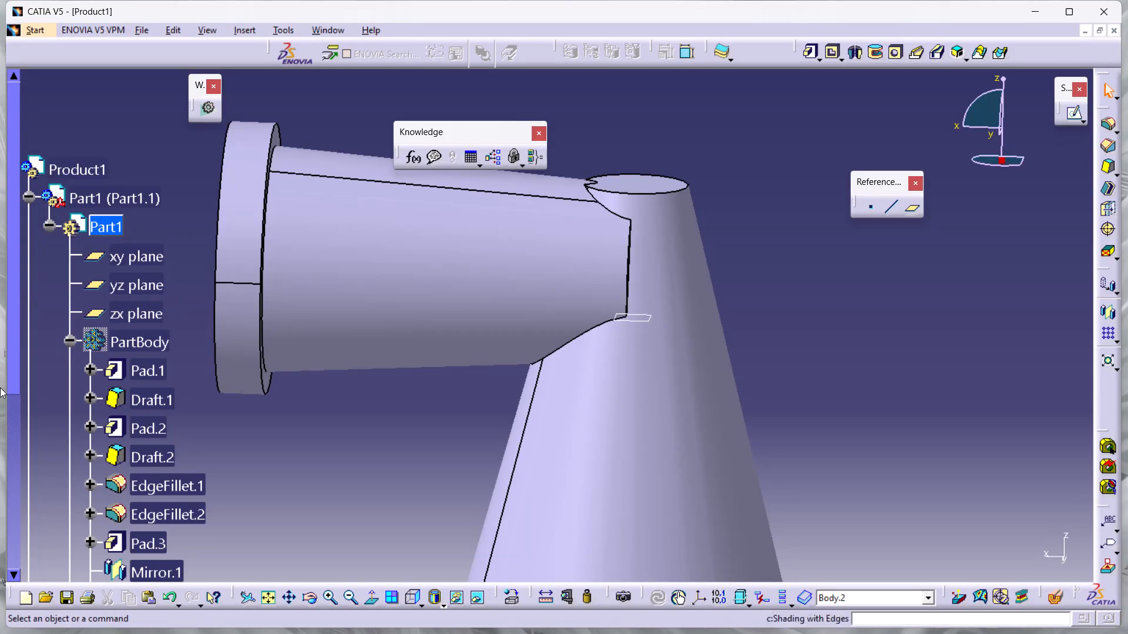
# Reopen the 60 mm disc's pad and set its sketch's vertical offset from the base to 80 mm.
pyautogui.doubleClick(226, 275)
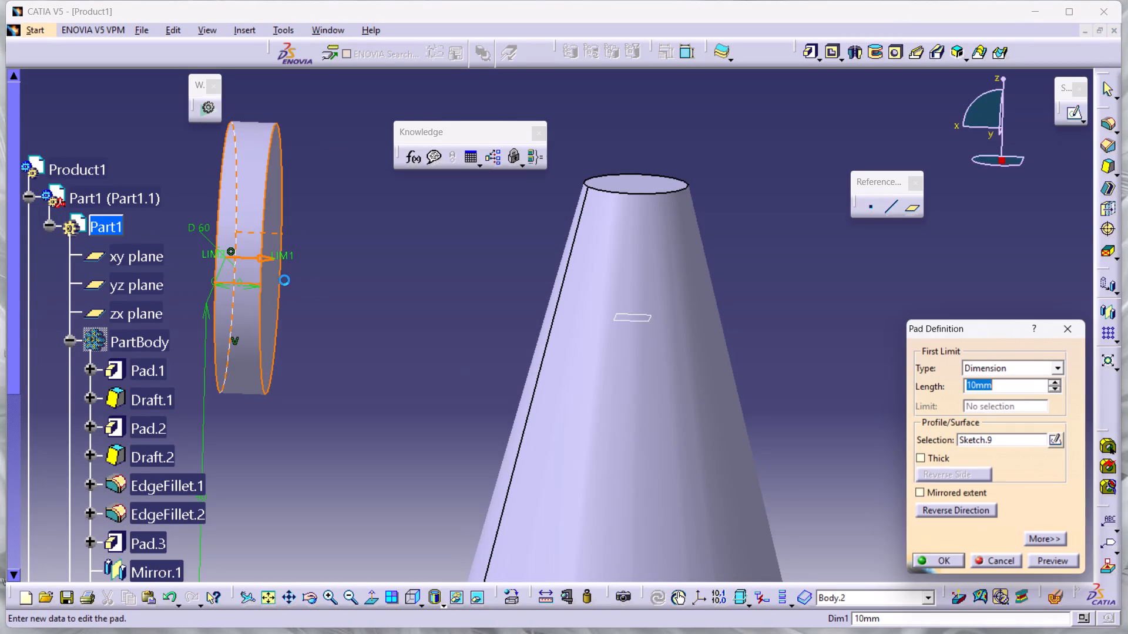
pyautogui.moveTo(318, 423); pyautogui.dragTo(421, 228, button='middle')
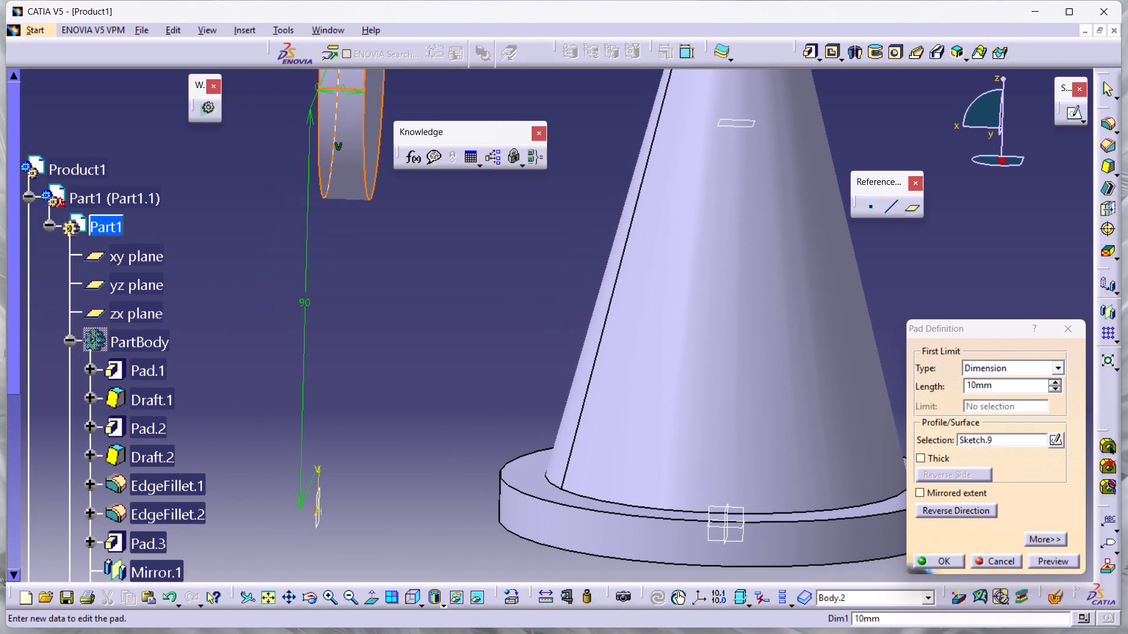
pyautogui.doubleClick(303, 300)
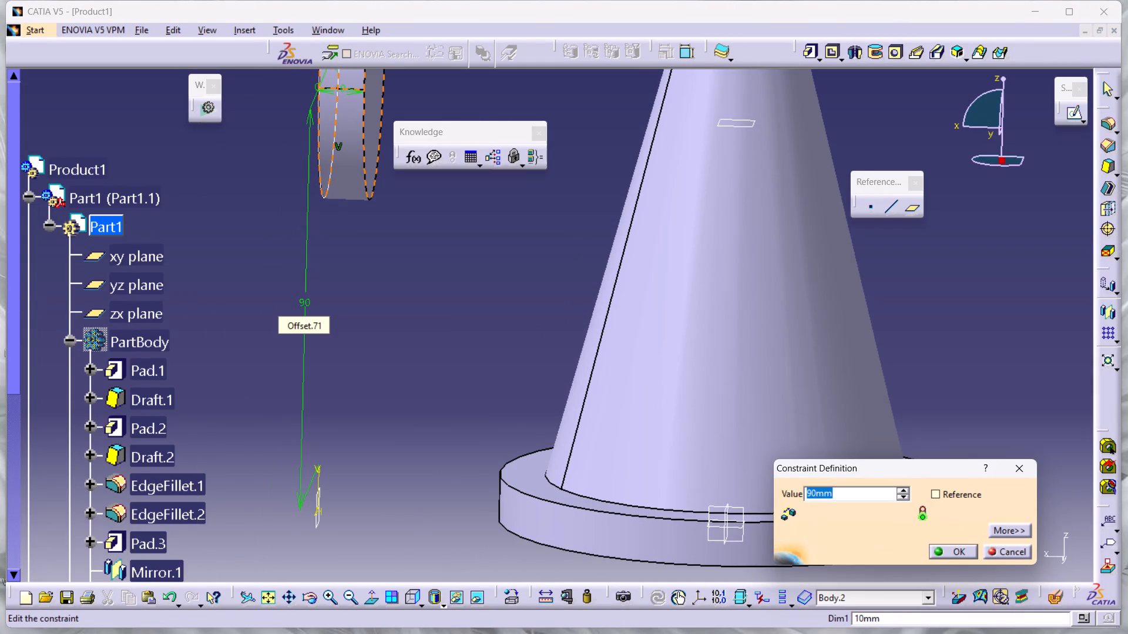
pyautogui.write('60')
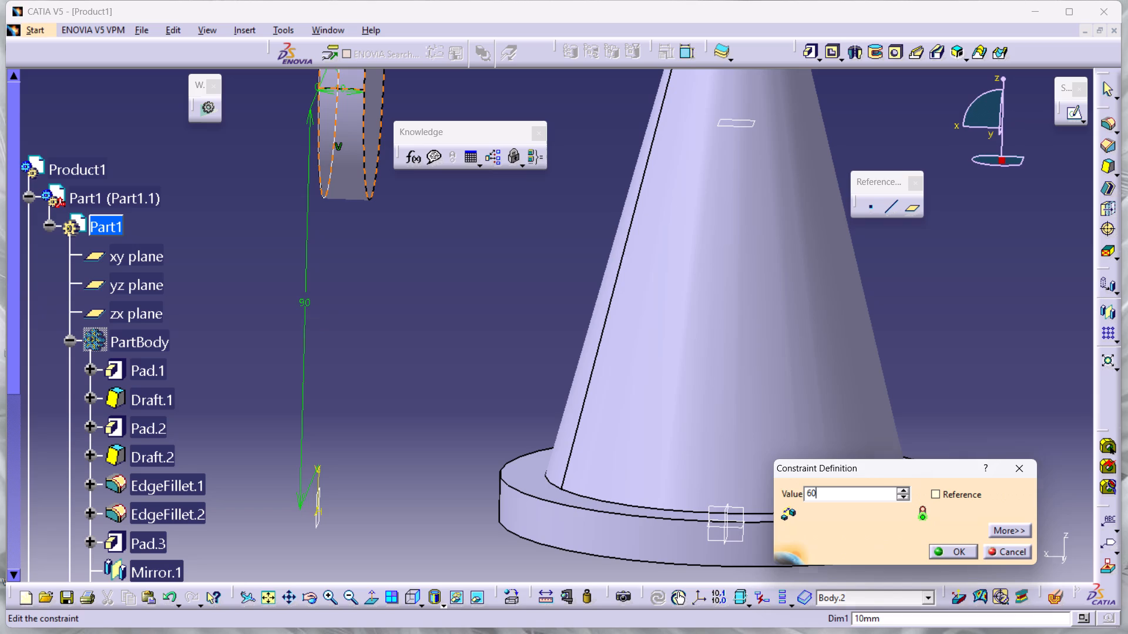
pyautogui.tripleClick(309, 301)
pyautogui.click(309, 301)
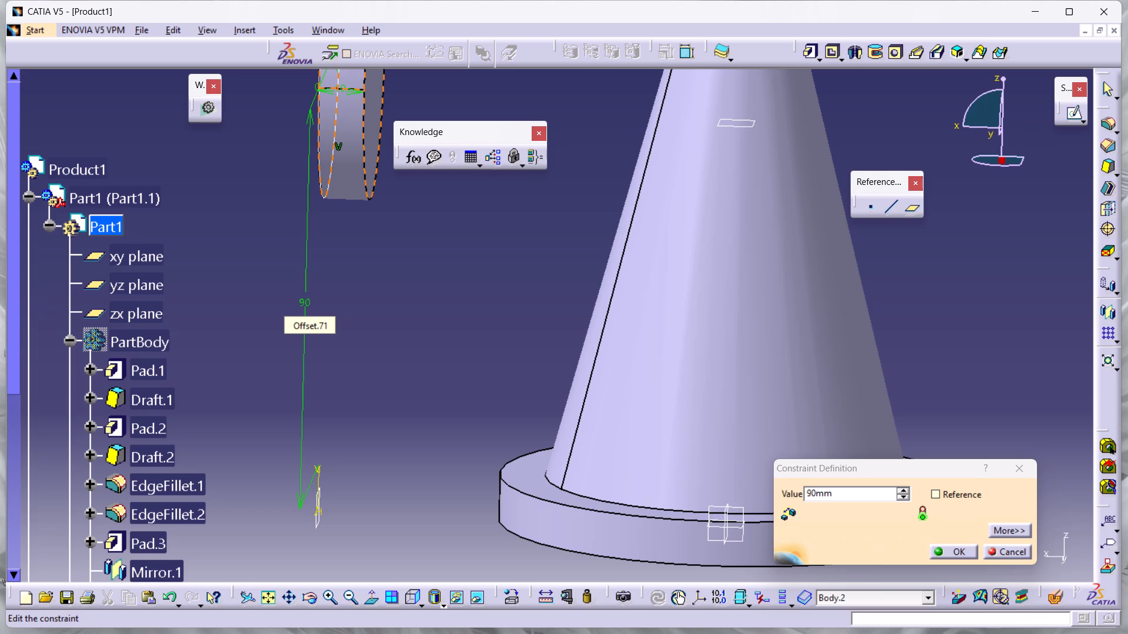
pyautogui.click(839, 488)
pyautogui.press('BackSpace')
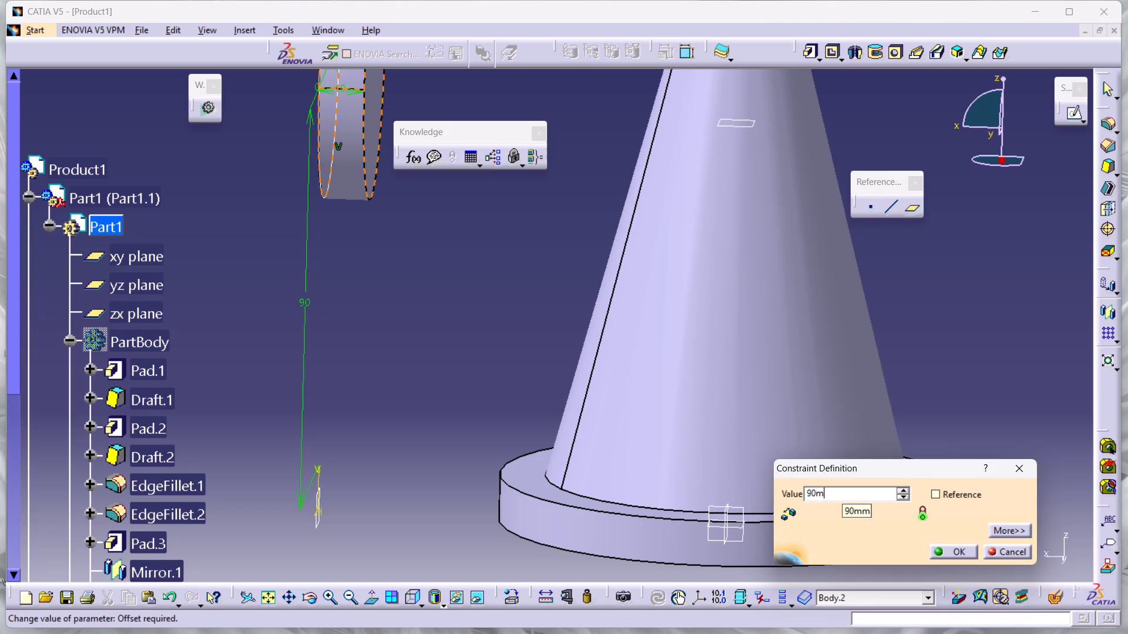
pyautogui.press('BackSpace')
pyautogui.press('BackSpace')
pyautogui.press('BackSpace')
pyautogui.write('80')
pyautogui.press('Return')
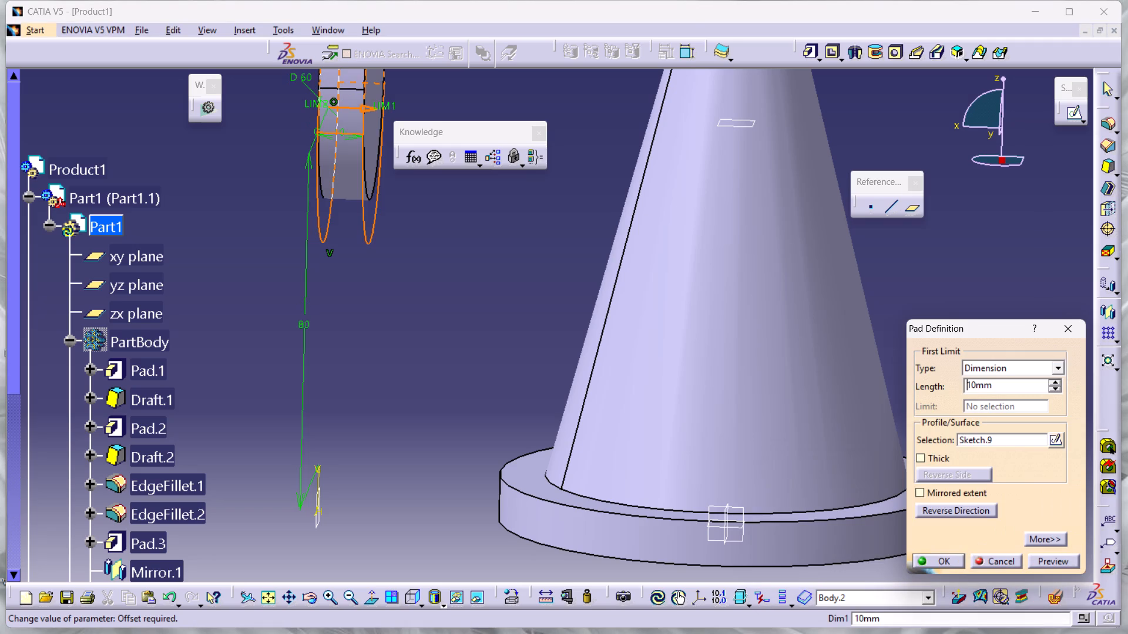
pyautogui.click(931, 559)
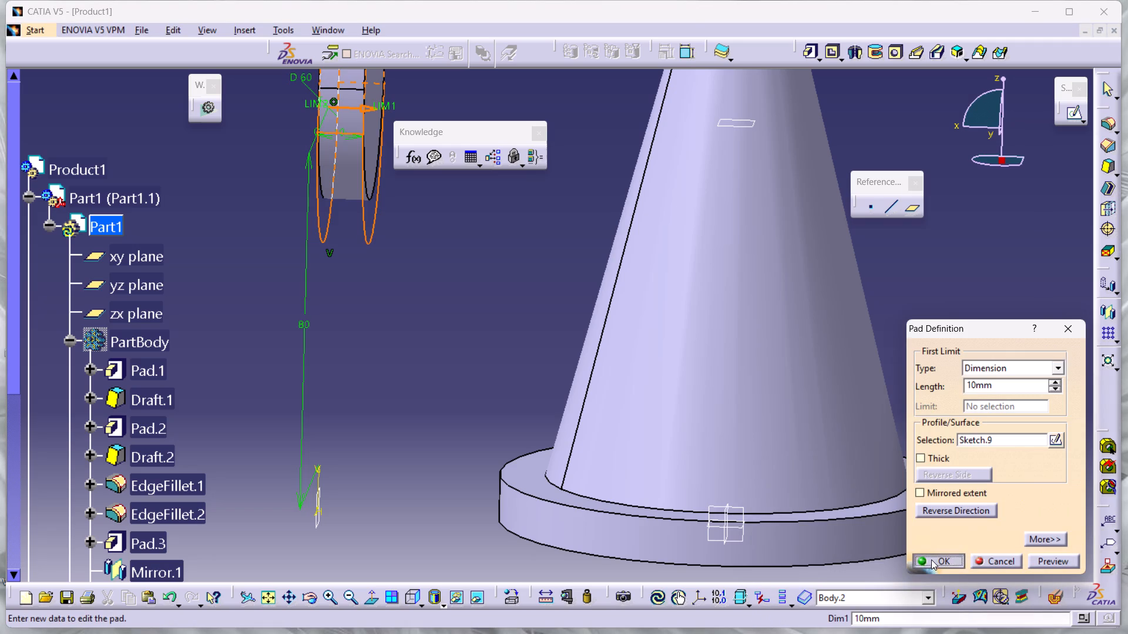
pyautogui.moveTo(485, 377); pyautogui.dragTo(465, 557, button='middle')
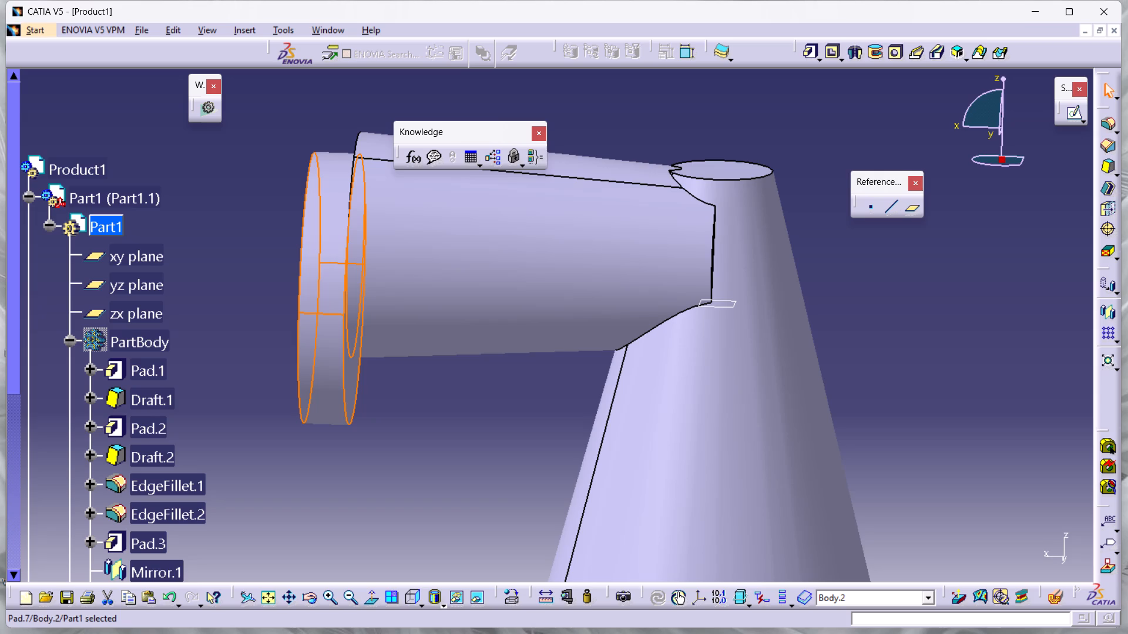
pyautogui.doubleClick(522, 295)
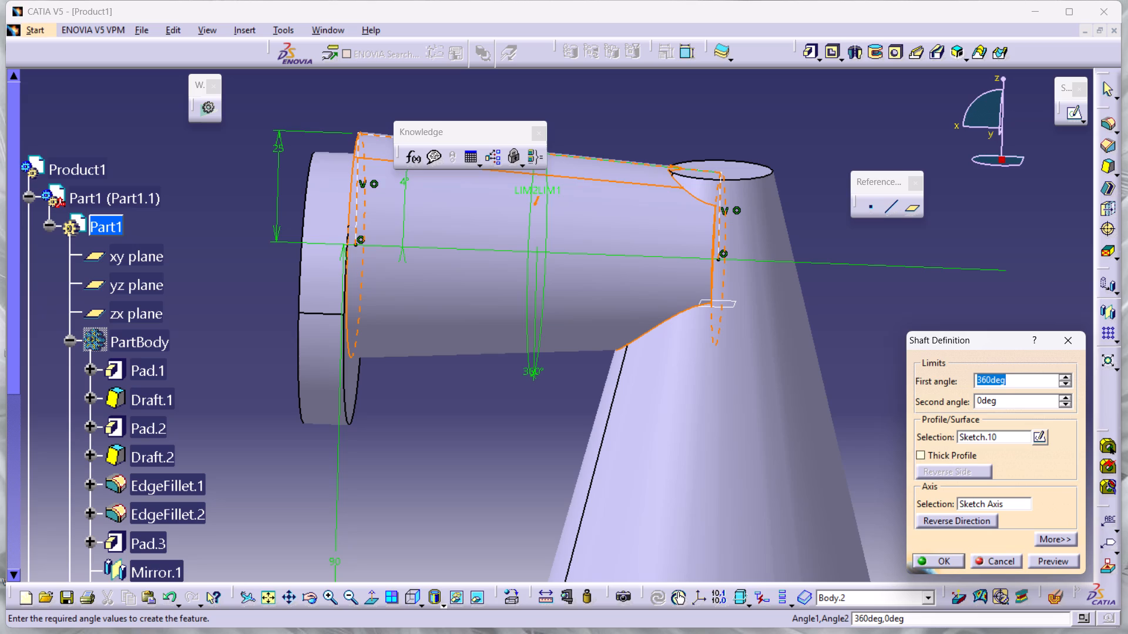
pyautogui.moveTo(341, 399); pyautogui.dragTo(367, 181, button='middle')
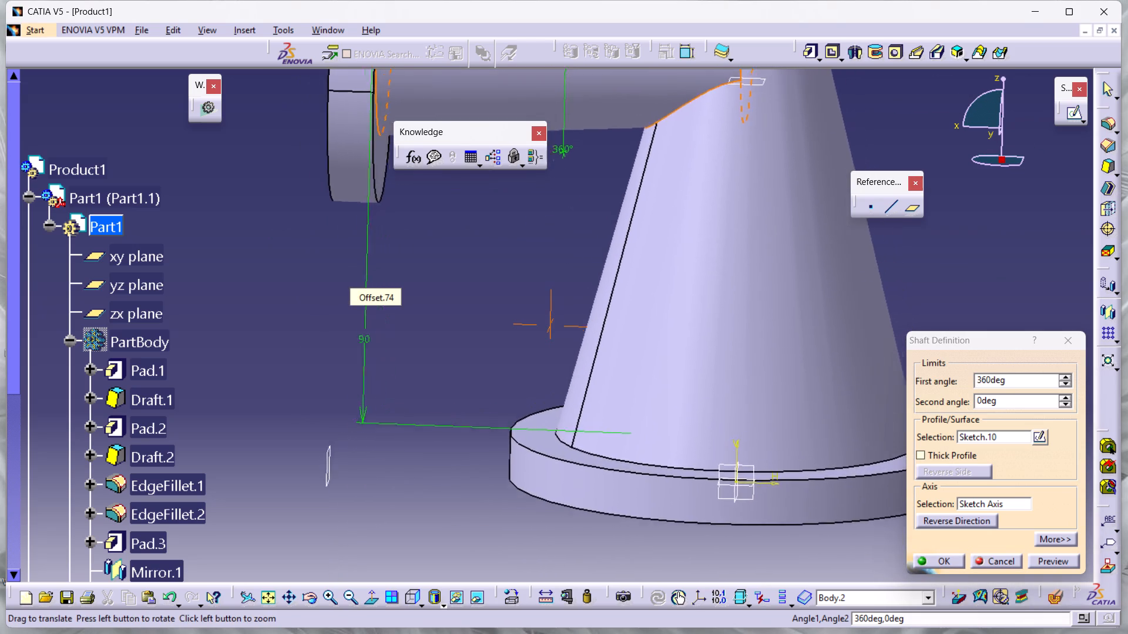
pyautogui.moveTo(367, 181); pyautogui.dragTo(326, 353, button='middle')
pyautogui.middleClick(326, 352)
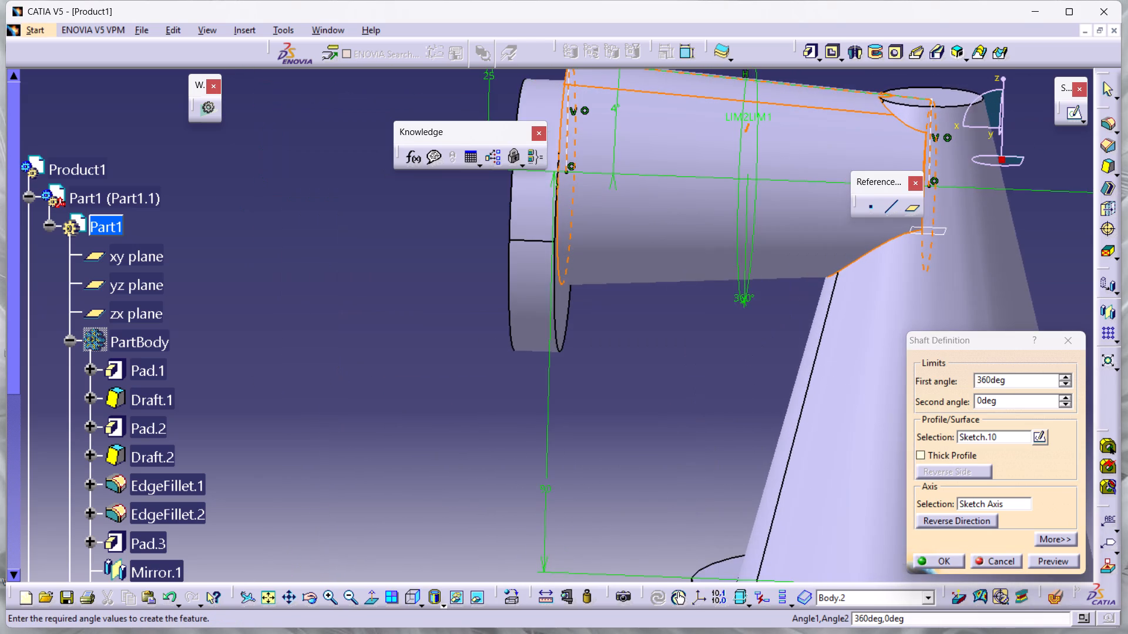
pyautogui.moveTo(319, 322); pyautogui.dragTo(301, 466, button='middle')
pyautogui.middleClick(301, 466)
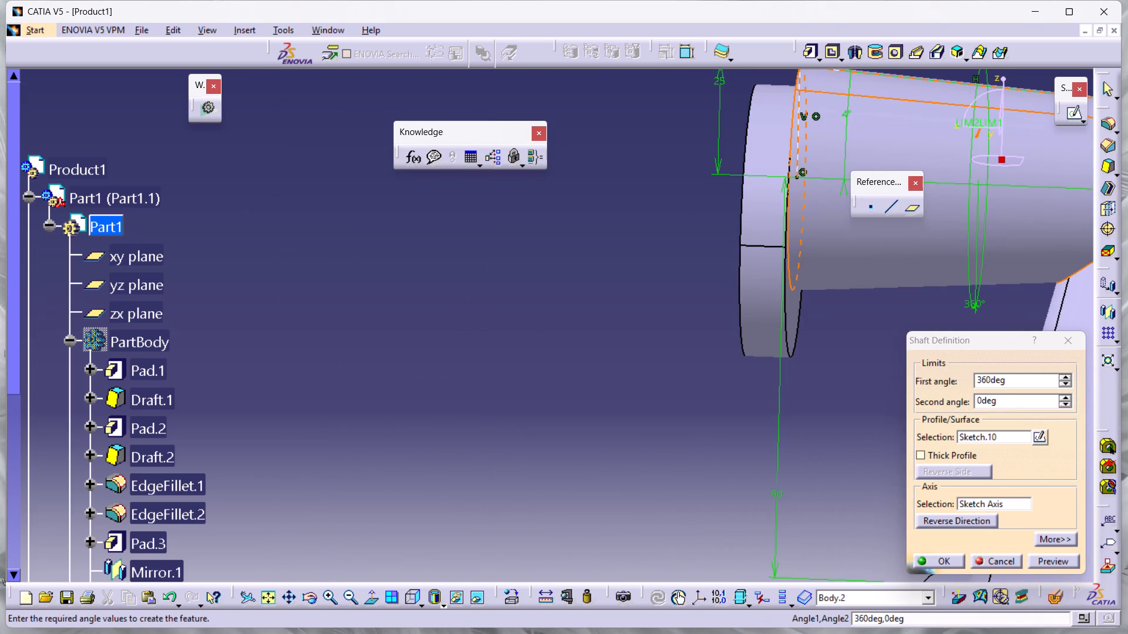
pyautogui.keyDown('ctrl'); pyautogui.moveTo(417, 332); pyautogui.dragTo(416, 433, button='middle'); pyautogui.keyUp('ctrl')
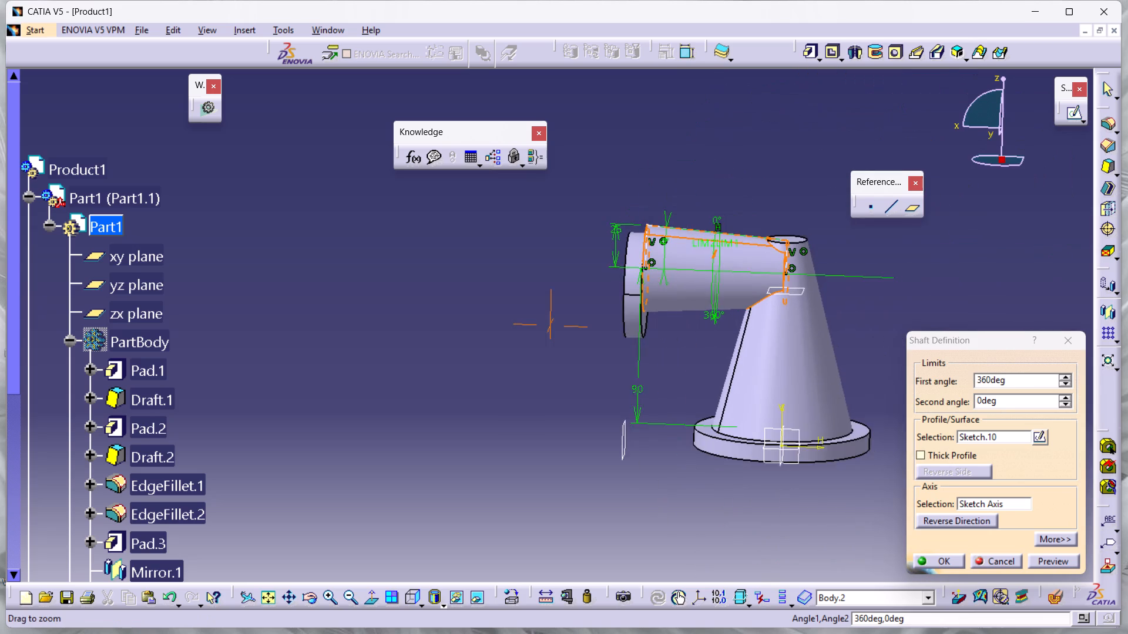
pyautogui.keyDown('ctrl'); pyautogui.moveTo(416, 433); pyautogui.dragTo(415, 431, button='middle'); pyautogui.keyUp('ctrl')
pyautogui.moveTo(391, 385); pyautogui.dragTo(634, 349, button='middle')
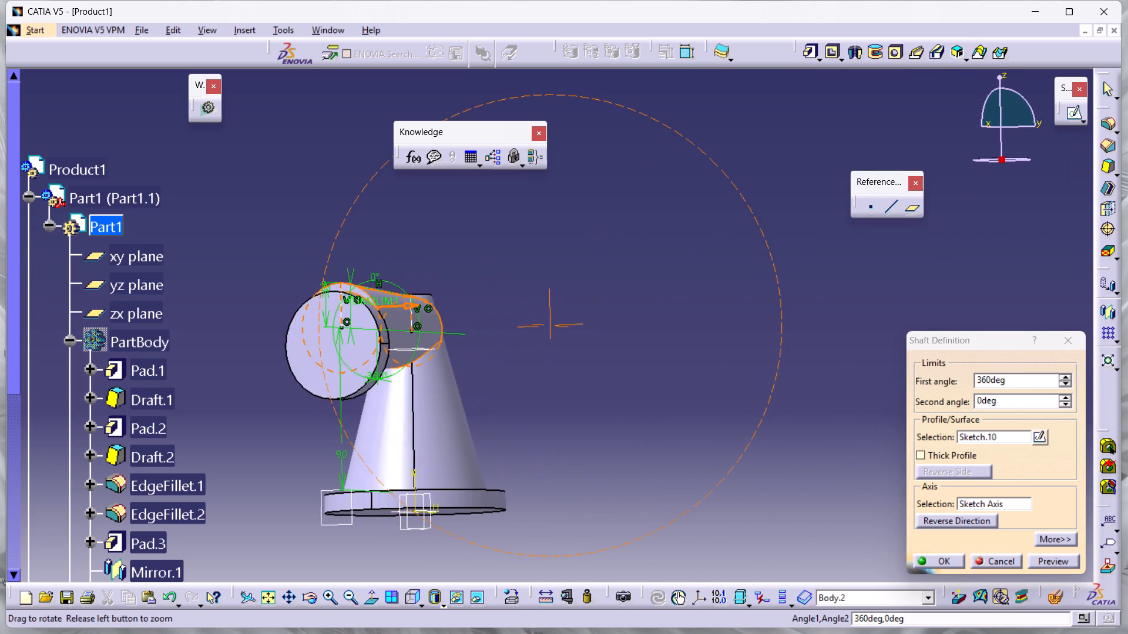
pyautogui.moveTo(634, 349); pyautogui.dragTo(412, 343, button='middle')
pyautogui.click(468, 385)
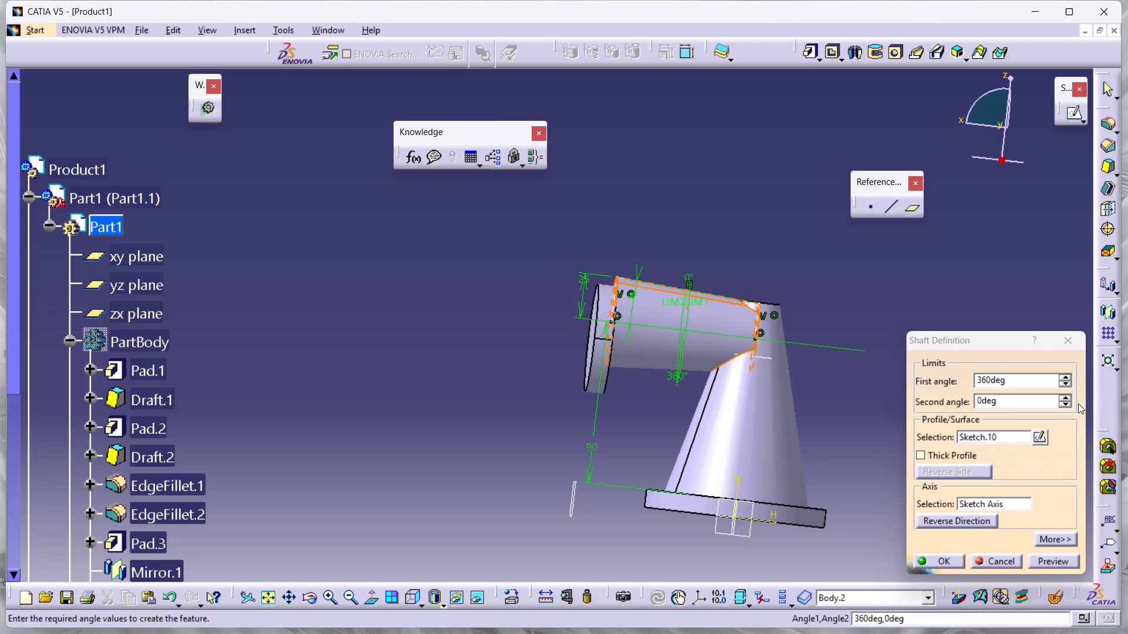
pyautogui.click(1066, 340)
# Edit the tapered branch's shaft sketch, set its axis height above the base to 80 mm, and update the shaft.
pyautogui.doubleClick(655, 338)
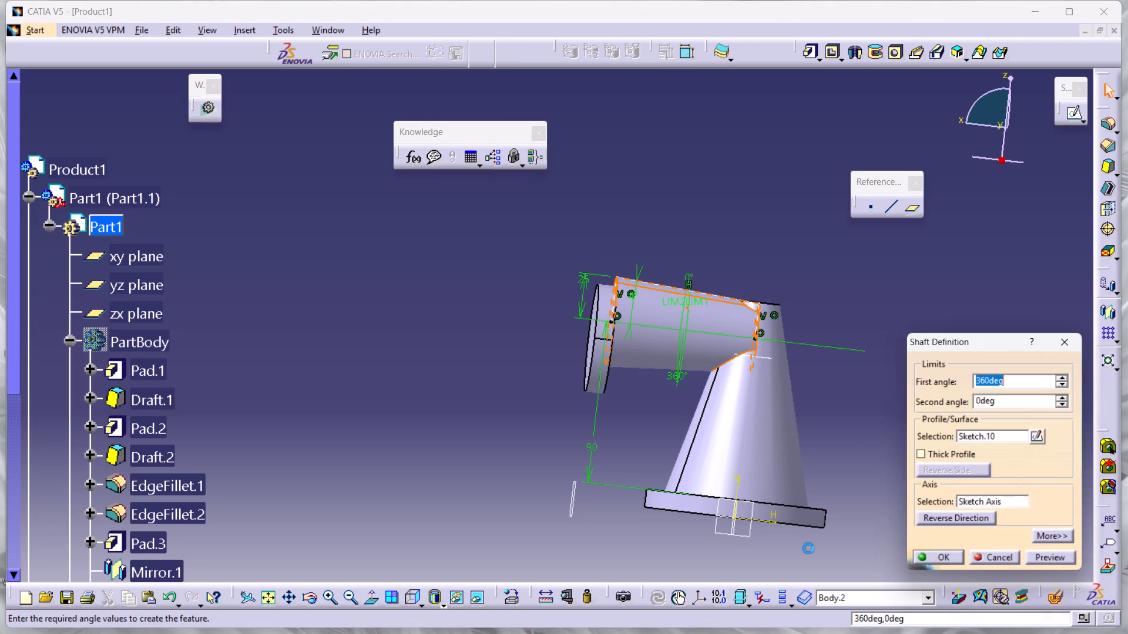
pyautogui.click(1044, 434)
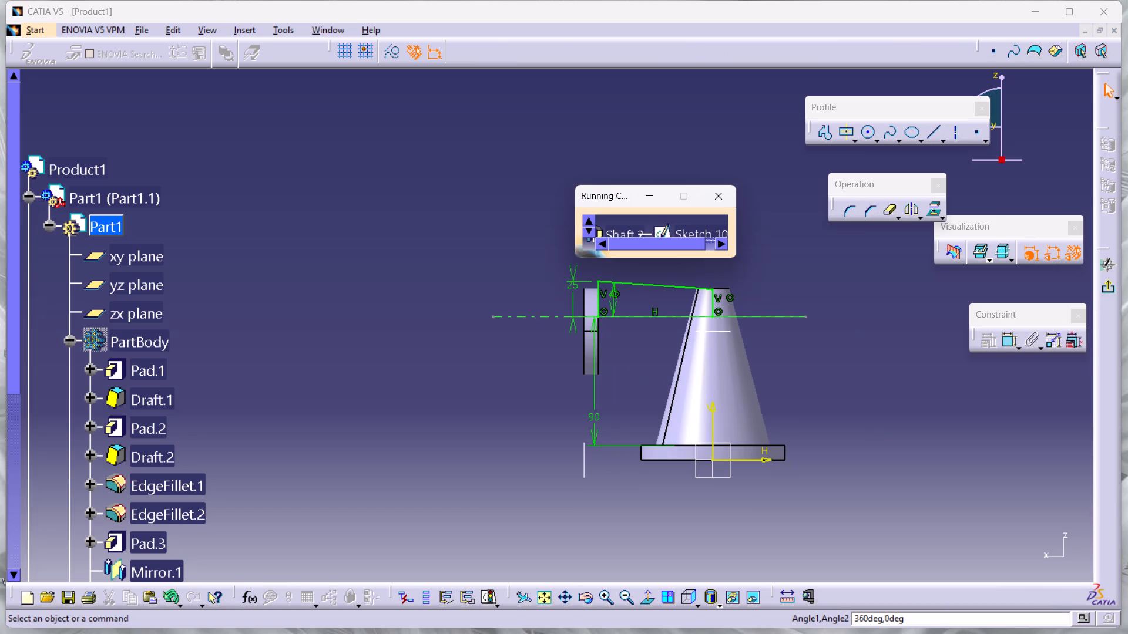
pyautogui.doubleClick(596, 422)
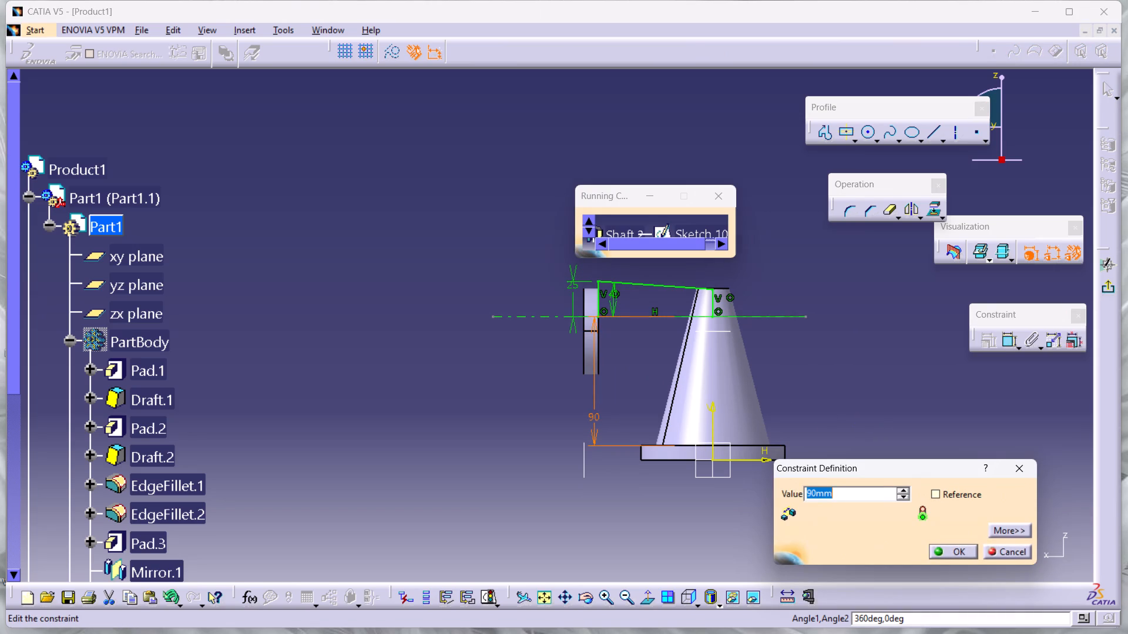
pyautogui.write('80')
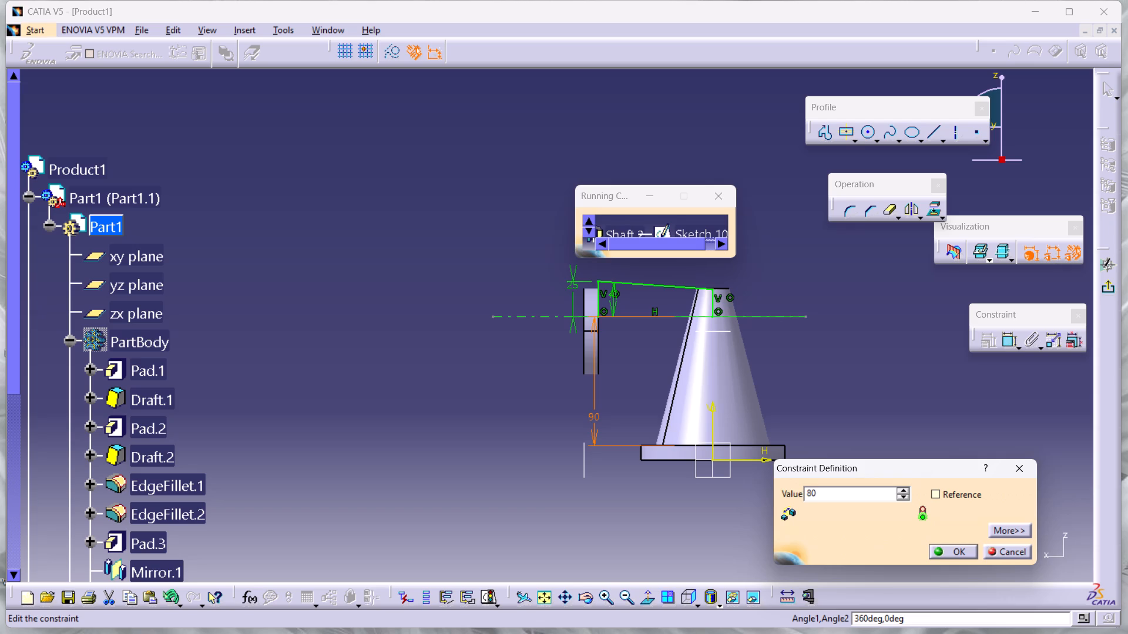
pyautogui.press('Return')
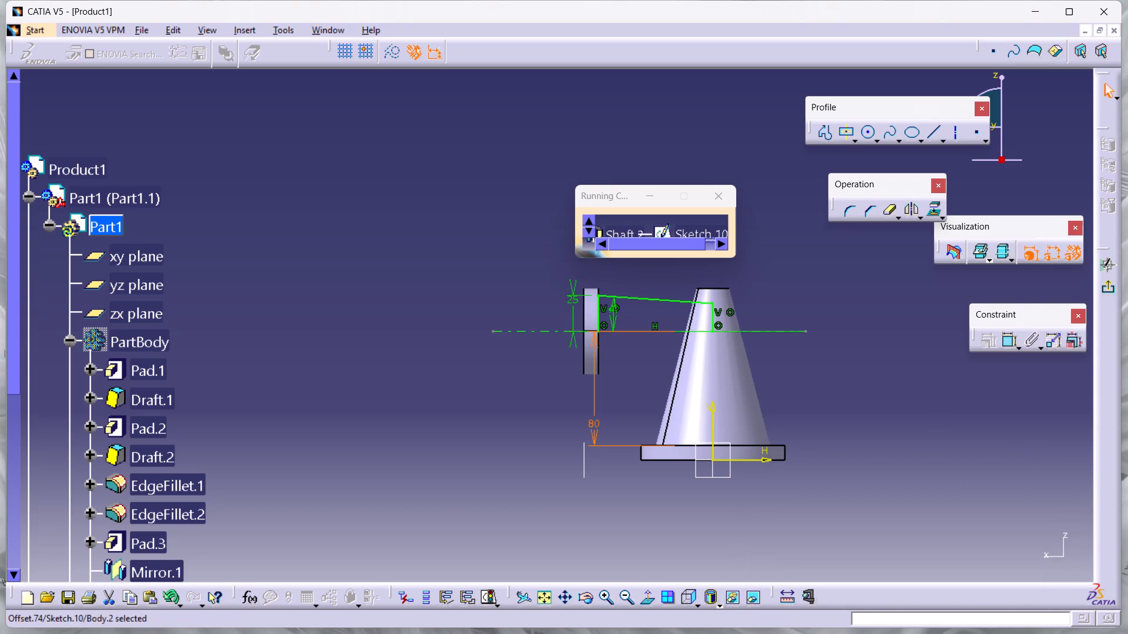
pyautogui.click(1109, 288)
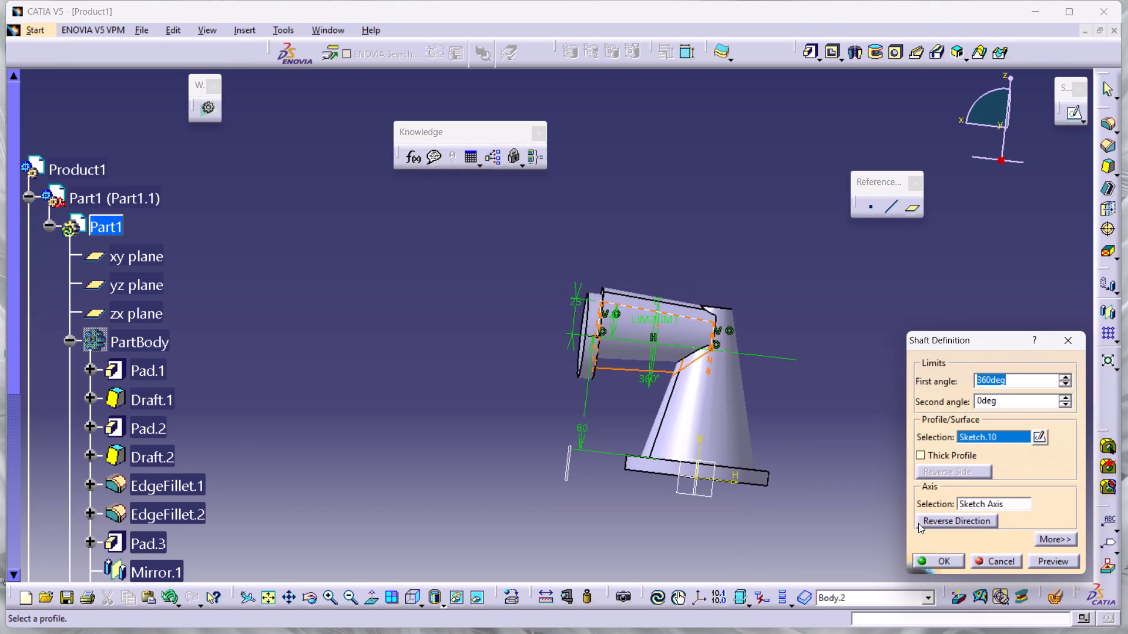
pyautogui.click(1048, 561)
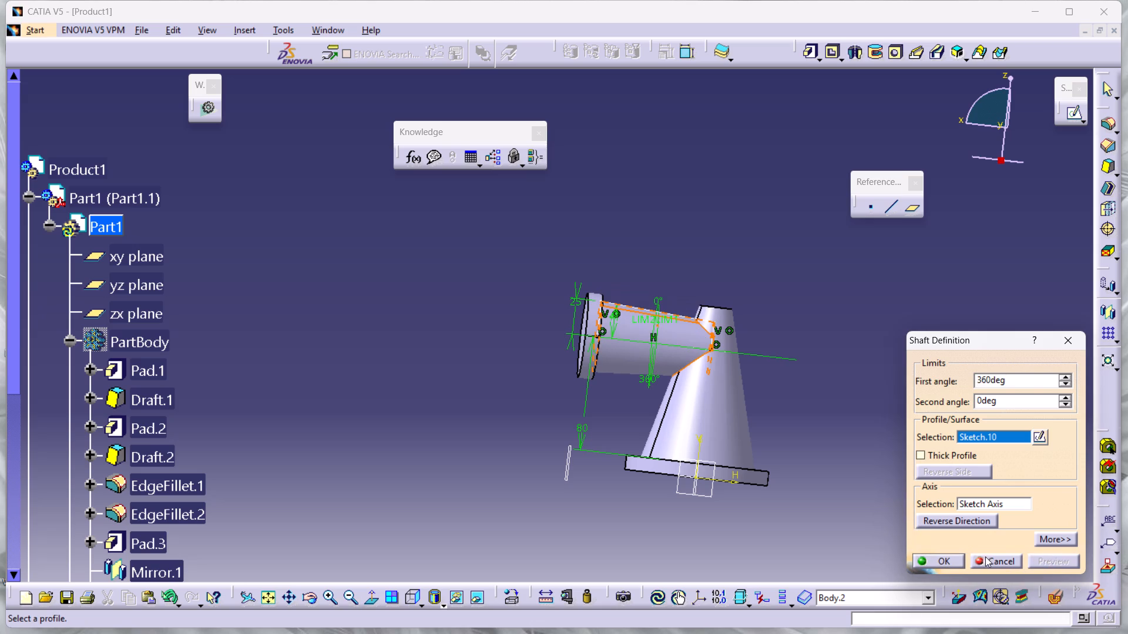
pyautogui.click(947, 559)
pyautogui.click(837, 531)
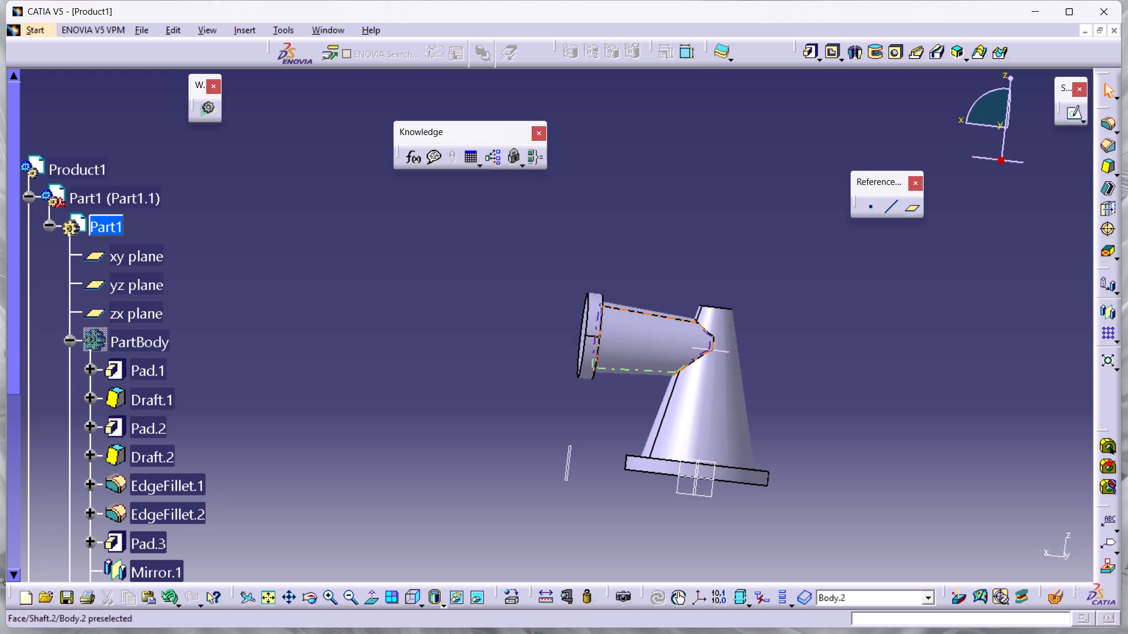
# Mirror the 60 mm disc and the tapered branch together about the yz plane.
pyautogui.click(589, 356)
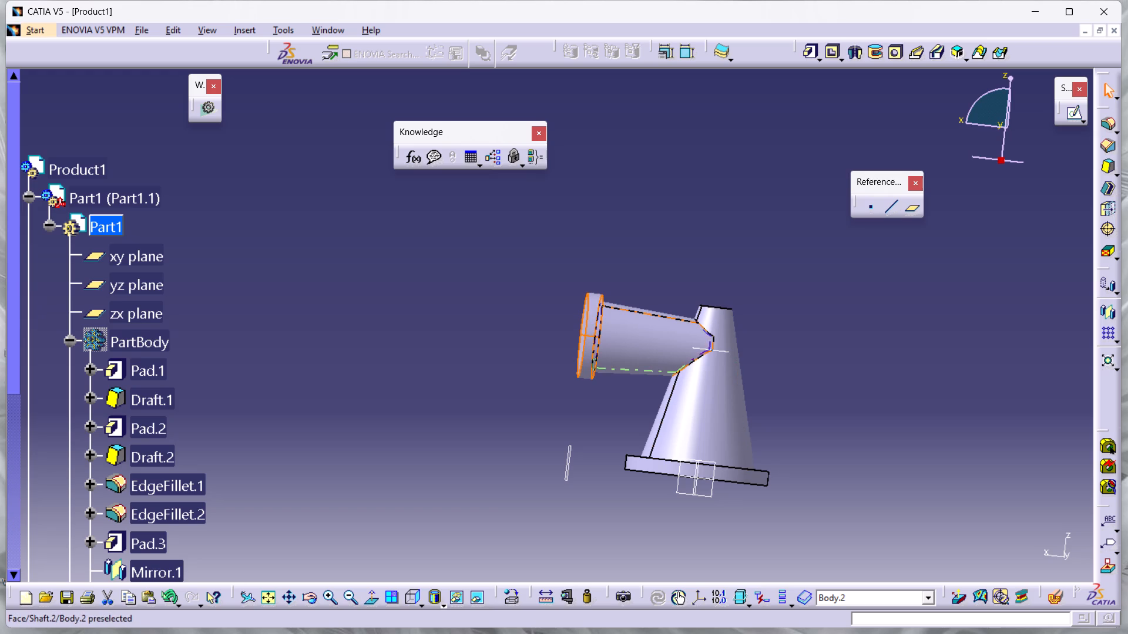
pyautogui.keyDown('ctrl'); pyautogui.click(627, 352); pyautogui.keyUp('ctrl')
pyautogui.click(256, 25)
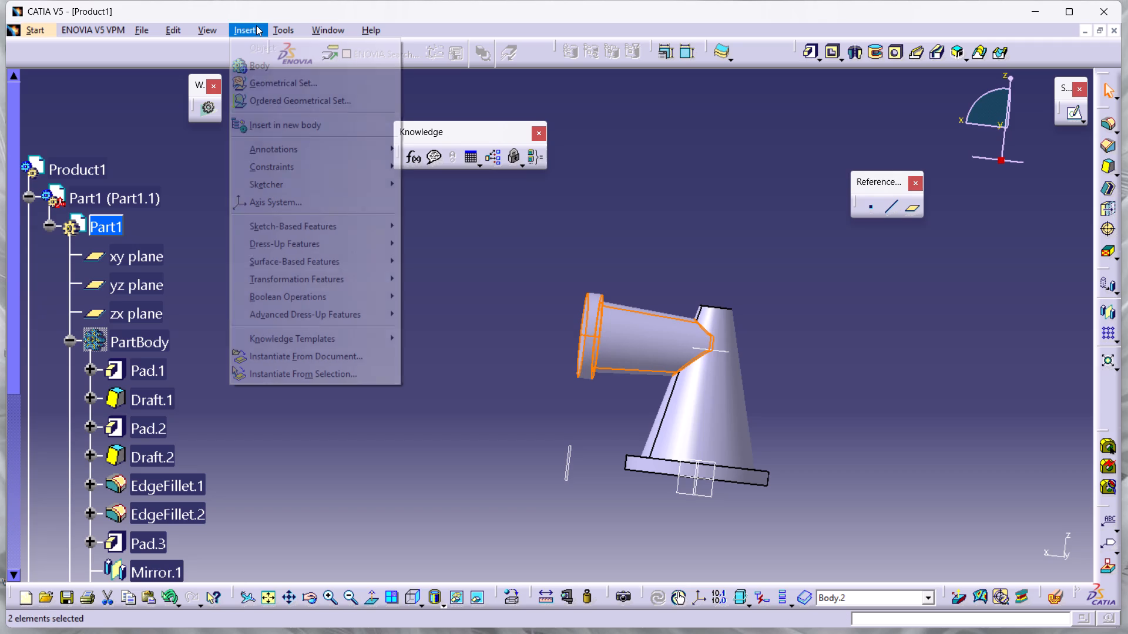
pyautogui.click(360, 274)
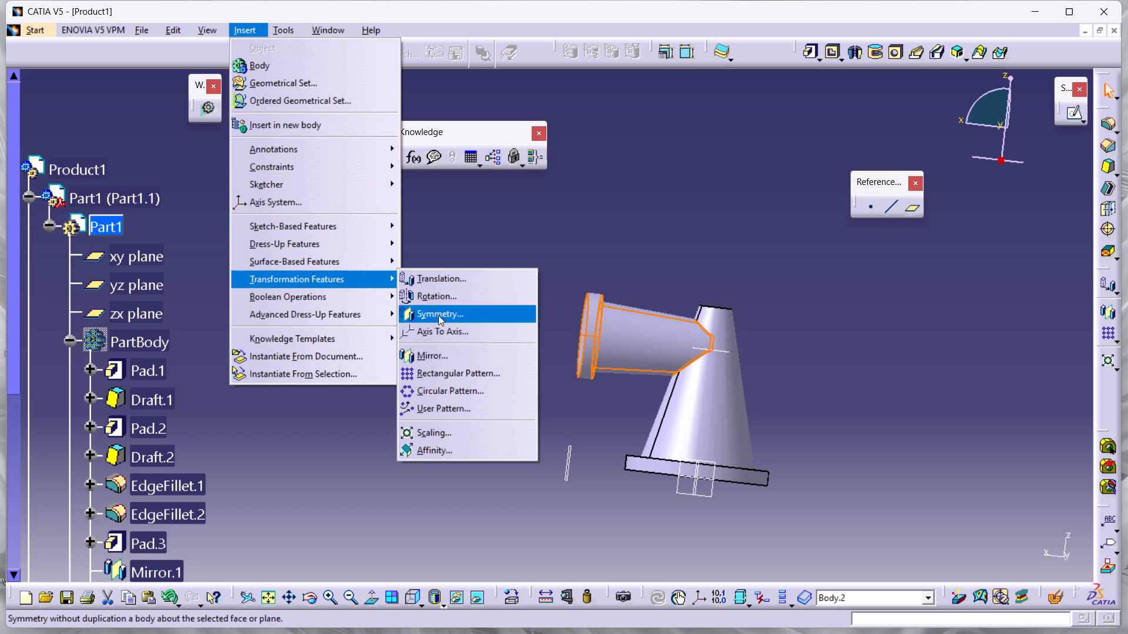
pyautogui.click(460, 359)
pyautogui.click(698, 472)
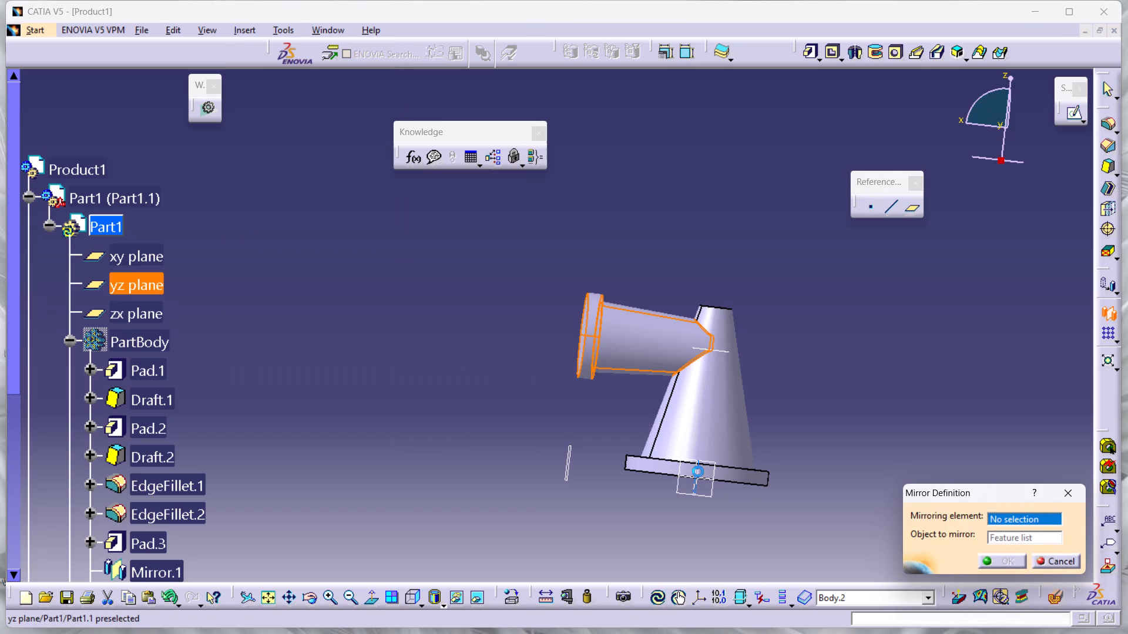
pyautogui.click(992, 559)
pyautogui.click(880, 517)
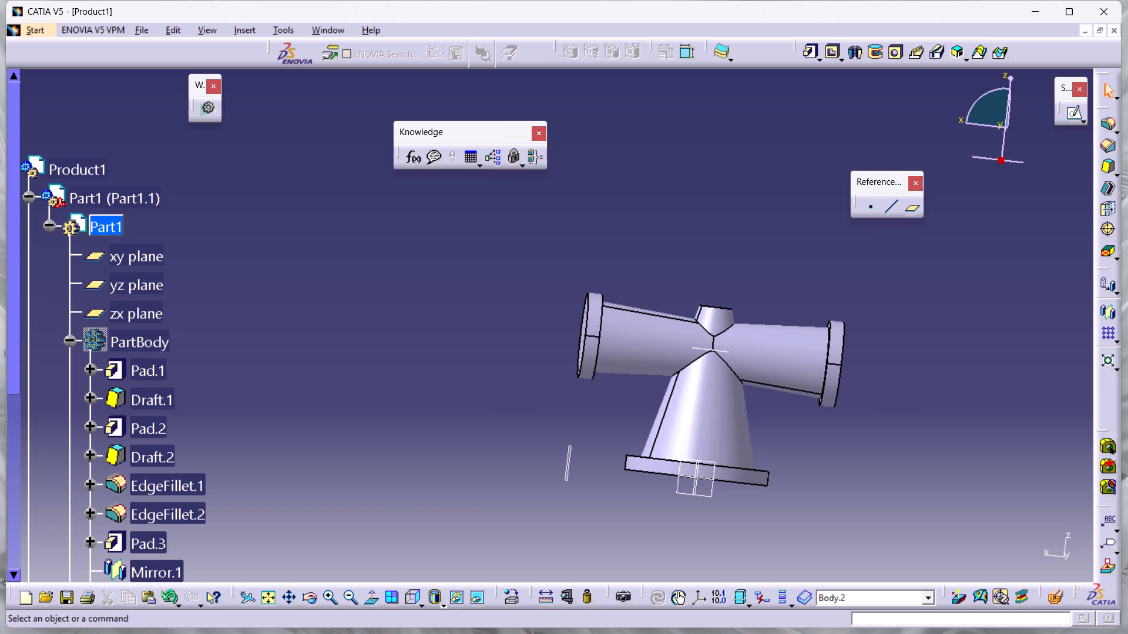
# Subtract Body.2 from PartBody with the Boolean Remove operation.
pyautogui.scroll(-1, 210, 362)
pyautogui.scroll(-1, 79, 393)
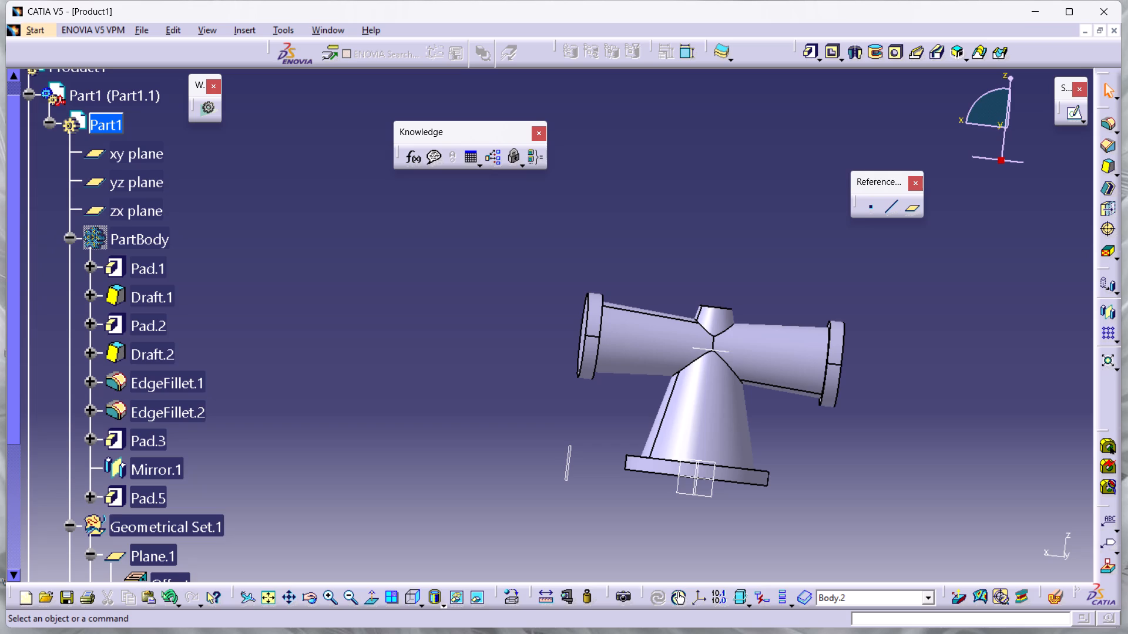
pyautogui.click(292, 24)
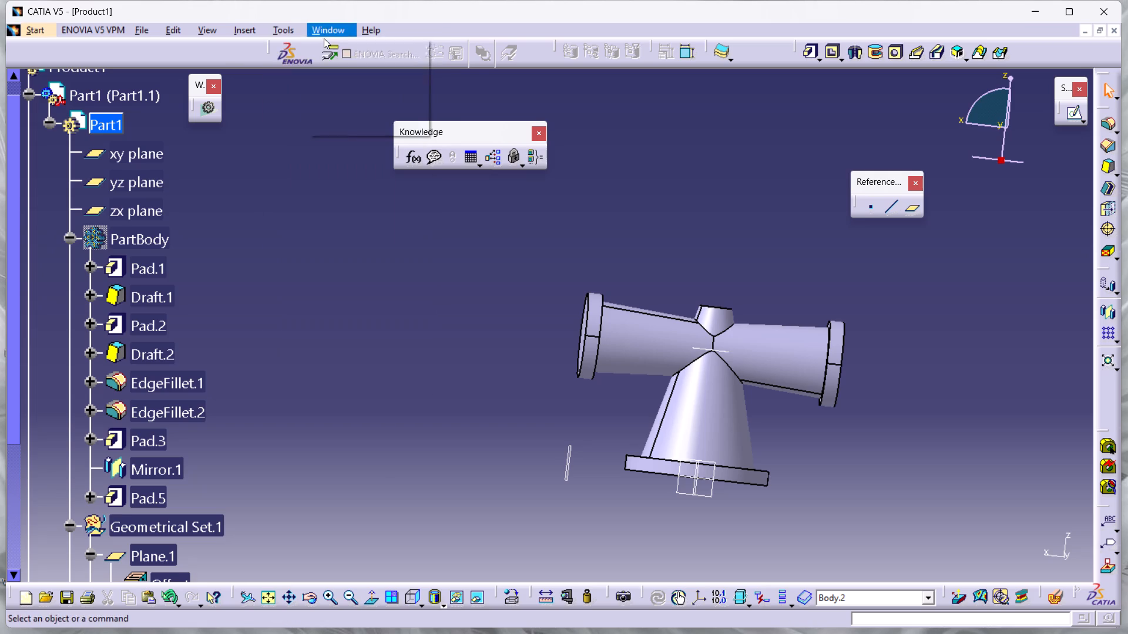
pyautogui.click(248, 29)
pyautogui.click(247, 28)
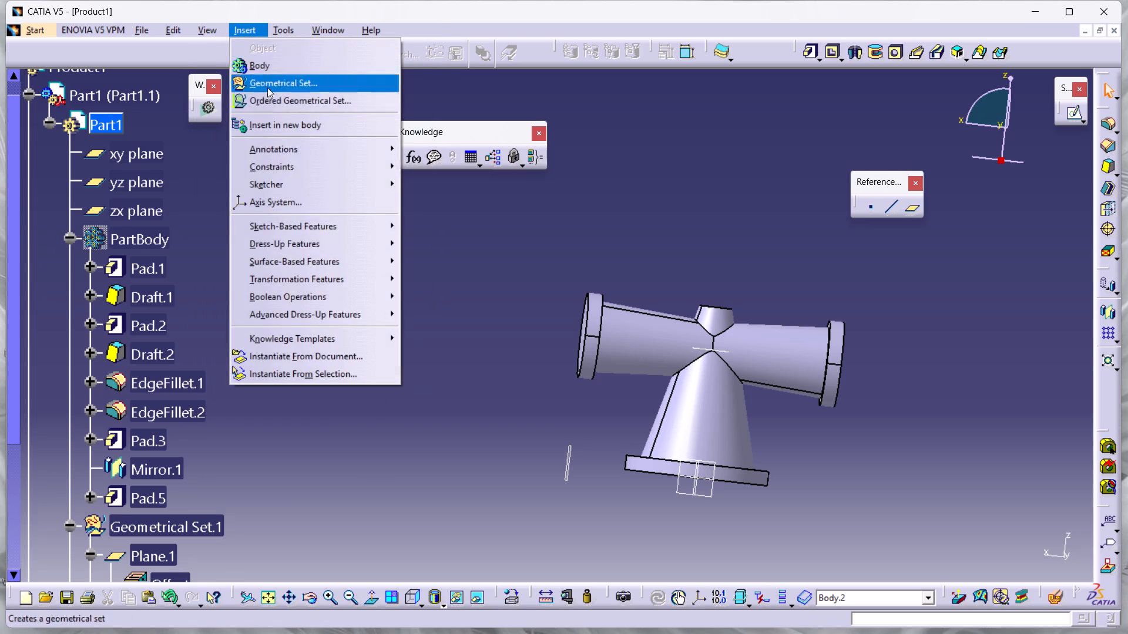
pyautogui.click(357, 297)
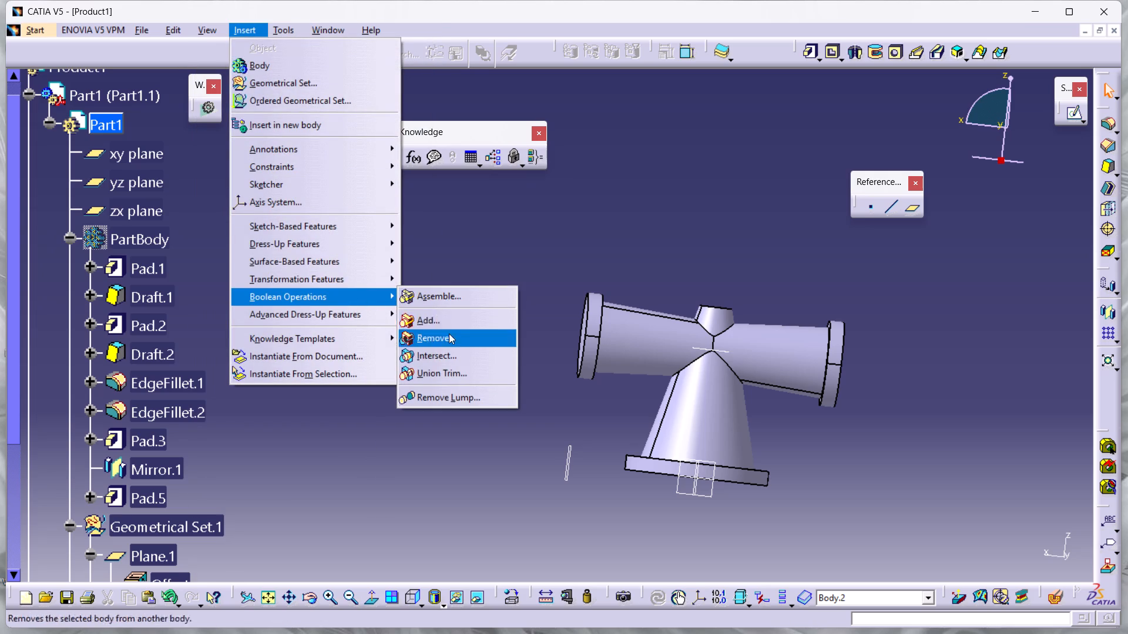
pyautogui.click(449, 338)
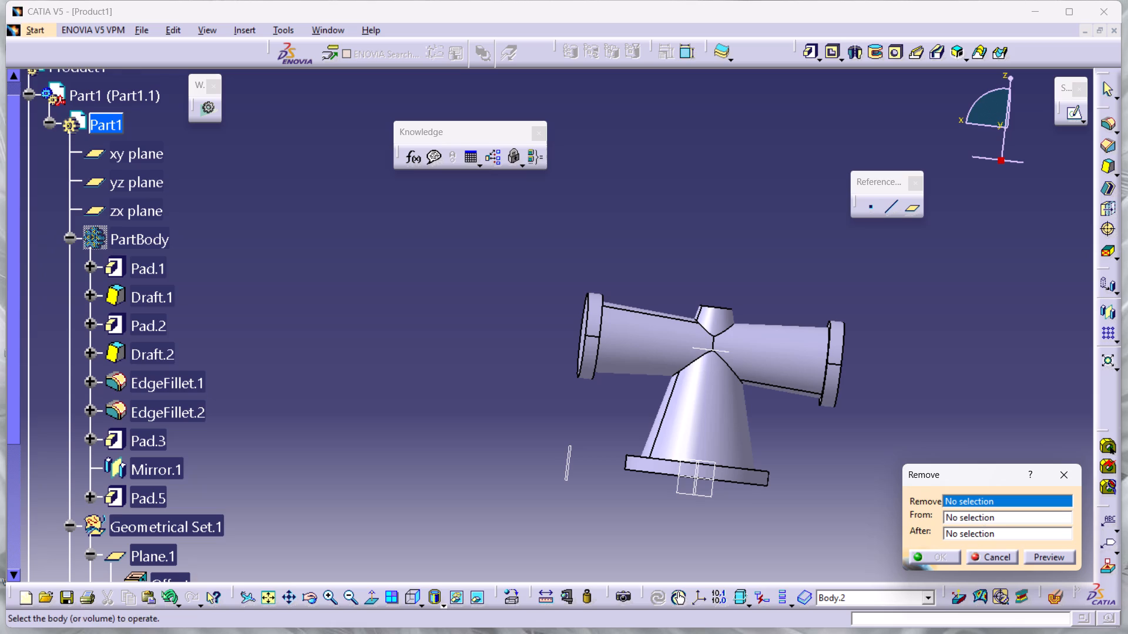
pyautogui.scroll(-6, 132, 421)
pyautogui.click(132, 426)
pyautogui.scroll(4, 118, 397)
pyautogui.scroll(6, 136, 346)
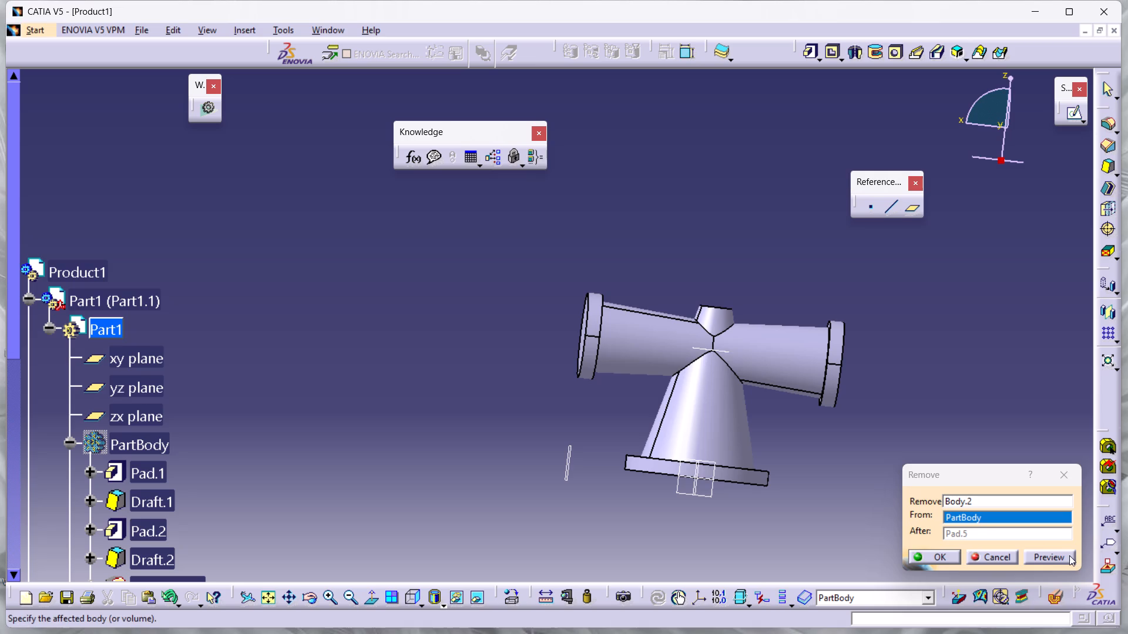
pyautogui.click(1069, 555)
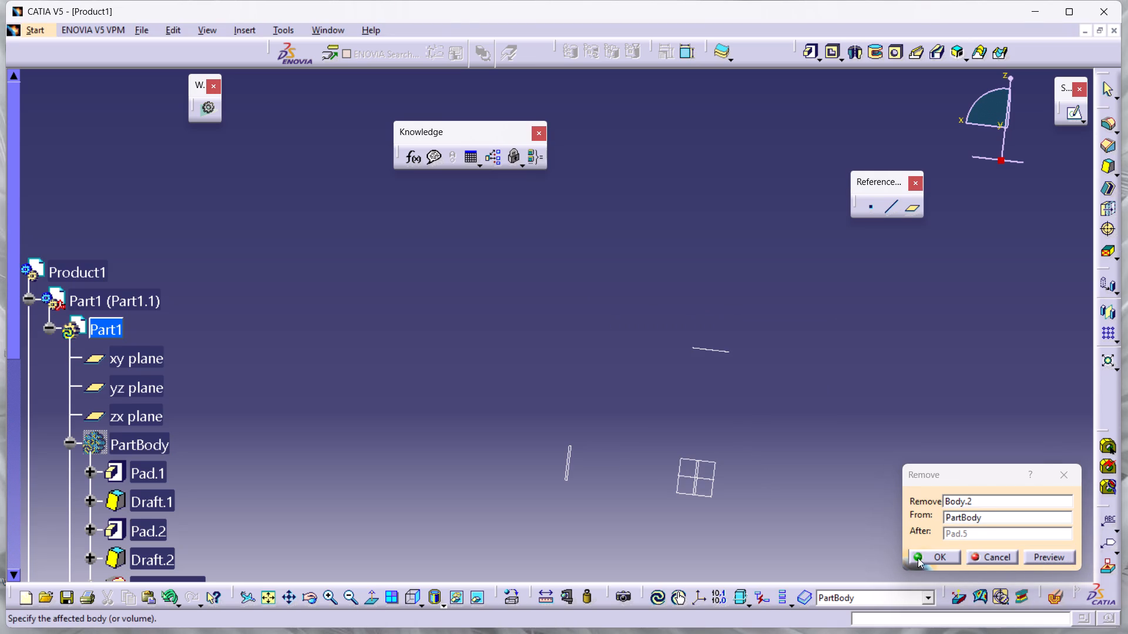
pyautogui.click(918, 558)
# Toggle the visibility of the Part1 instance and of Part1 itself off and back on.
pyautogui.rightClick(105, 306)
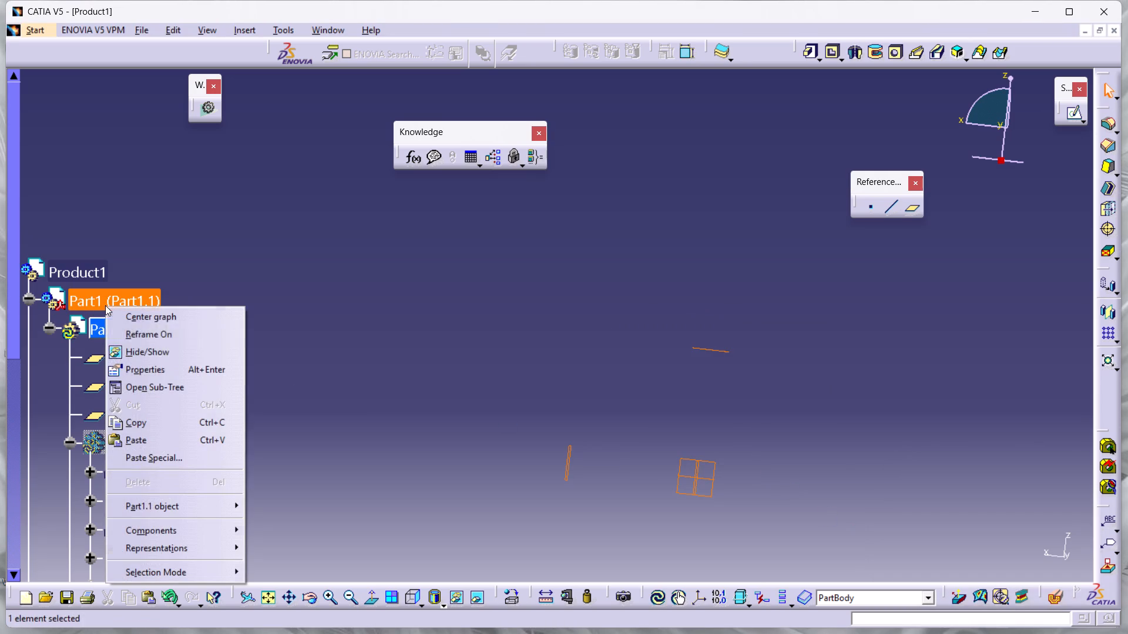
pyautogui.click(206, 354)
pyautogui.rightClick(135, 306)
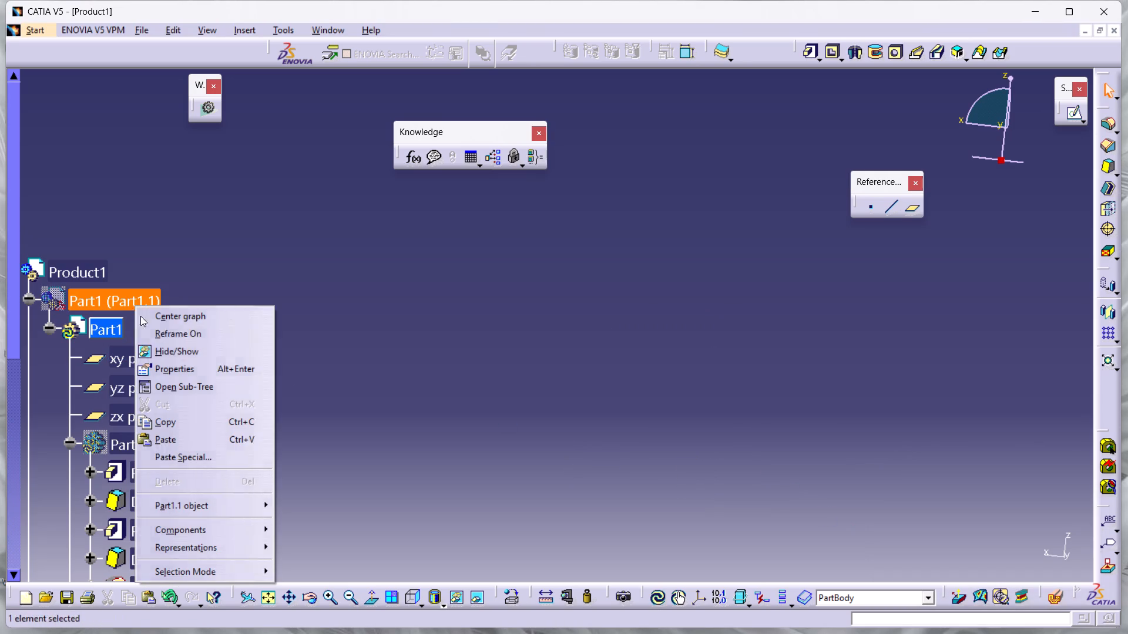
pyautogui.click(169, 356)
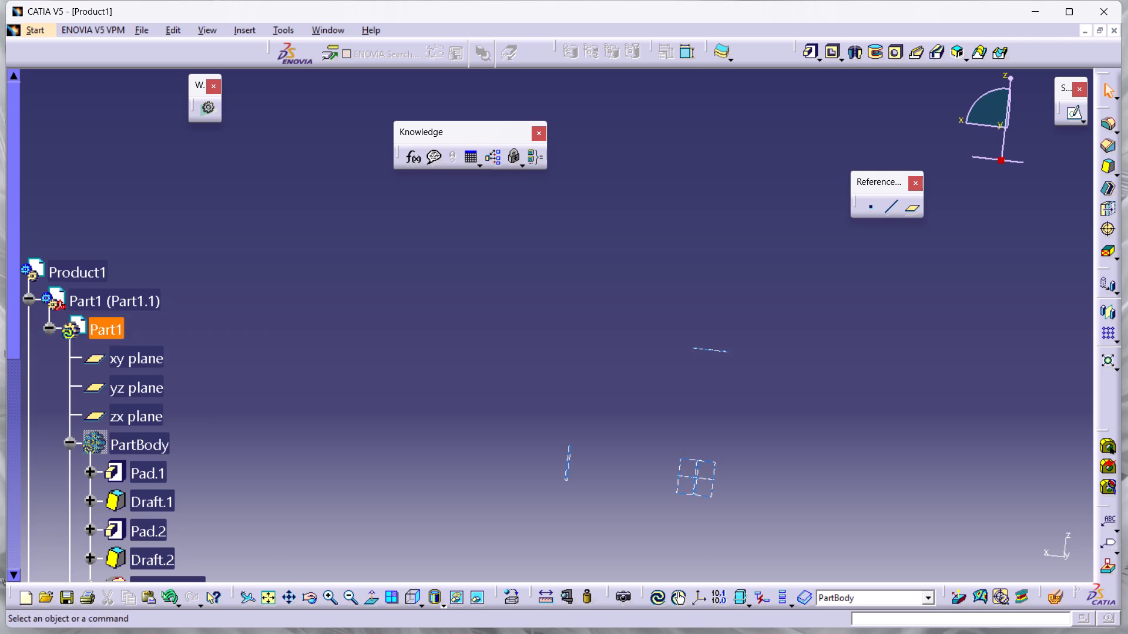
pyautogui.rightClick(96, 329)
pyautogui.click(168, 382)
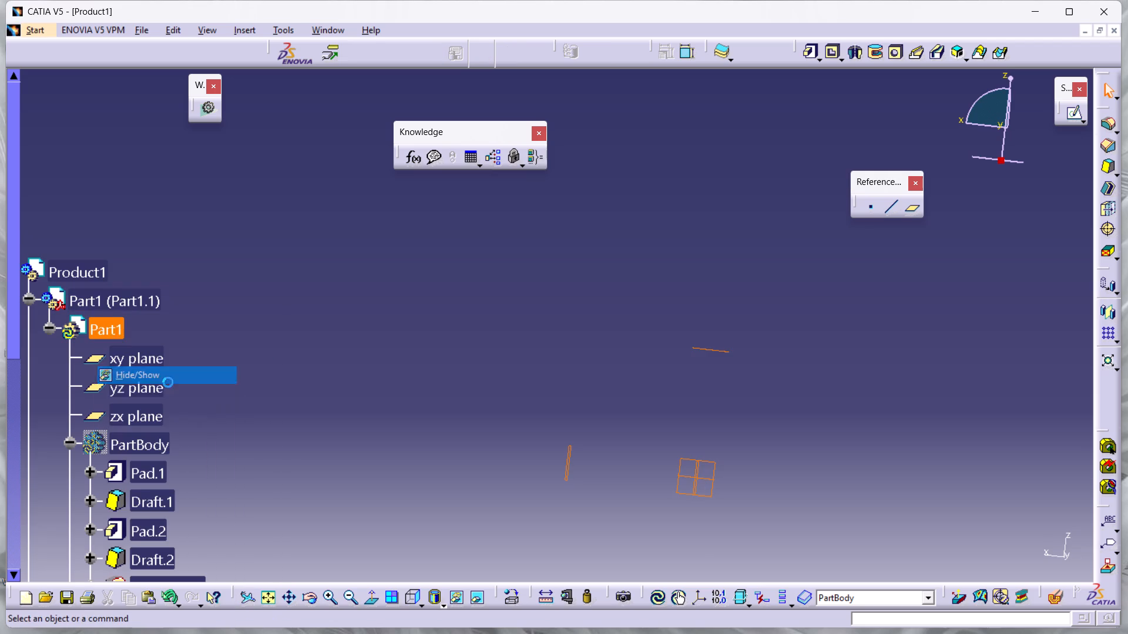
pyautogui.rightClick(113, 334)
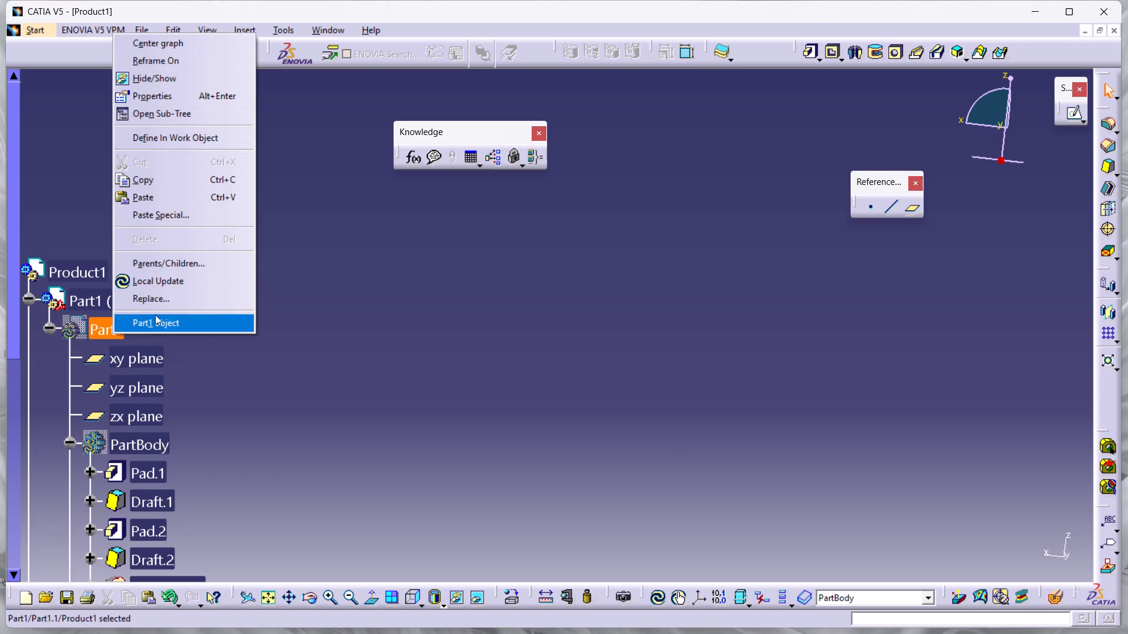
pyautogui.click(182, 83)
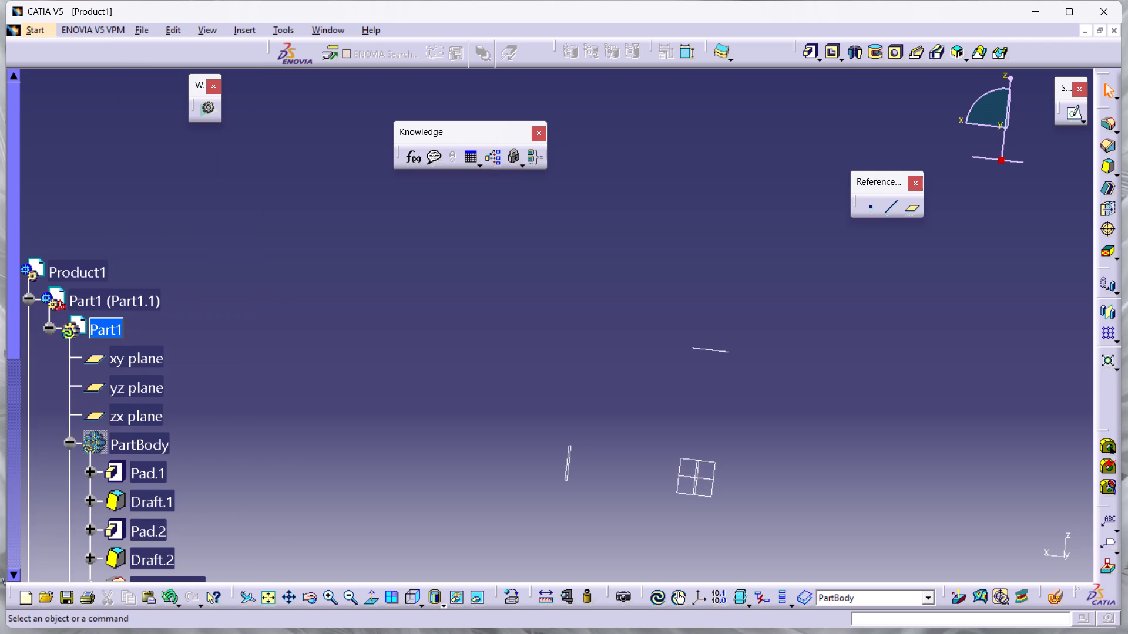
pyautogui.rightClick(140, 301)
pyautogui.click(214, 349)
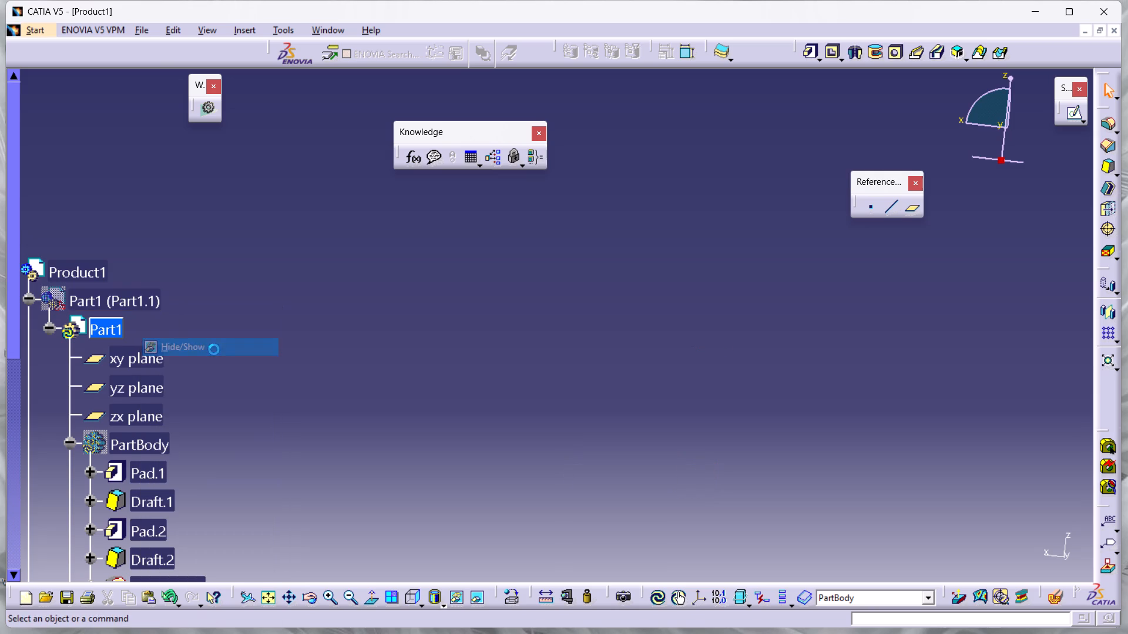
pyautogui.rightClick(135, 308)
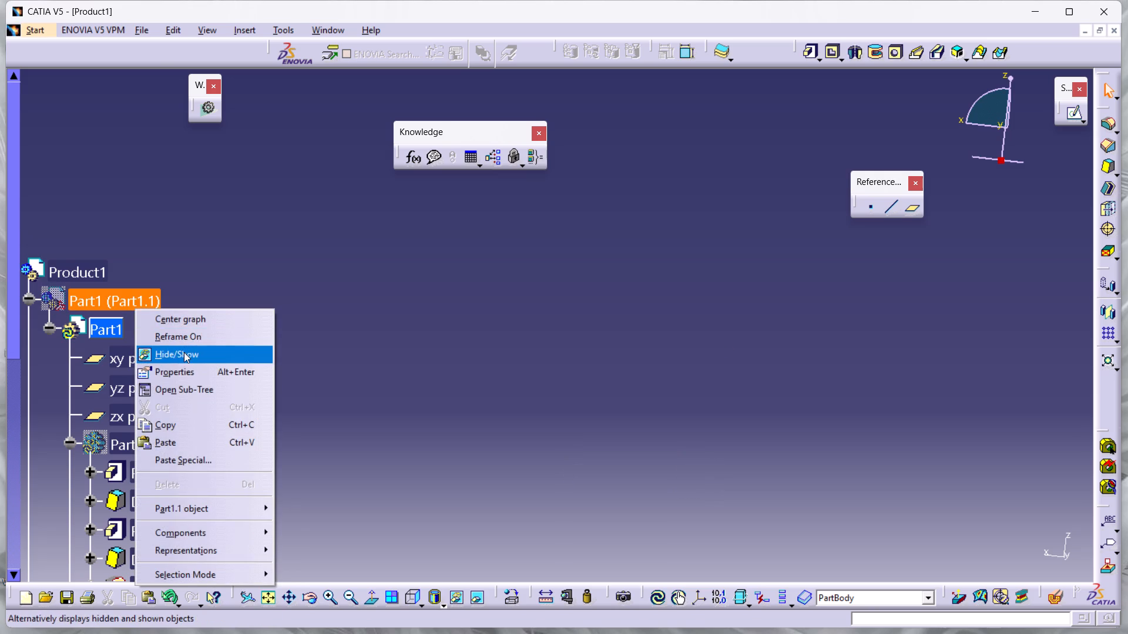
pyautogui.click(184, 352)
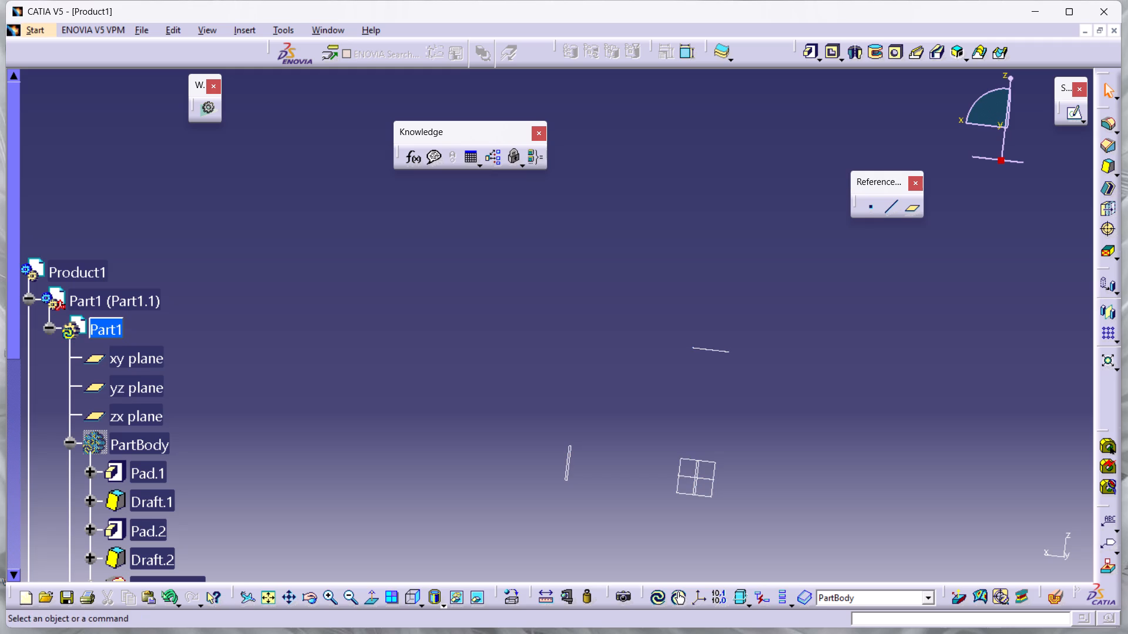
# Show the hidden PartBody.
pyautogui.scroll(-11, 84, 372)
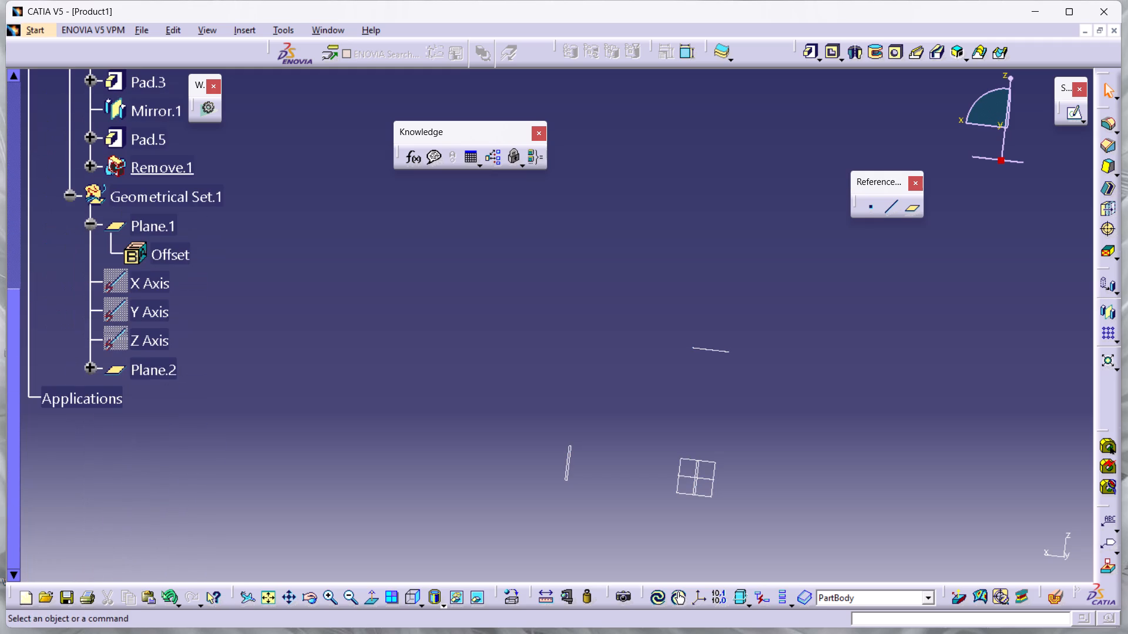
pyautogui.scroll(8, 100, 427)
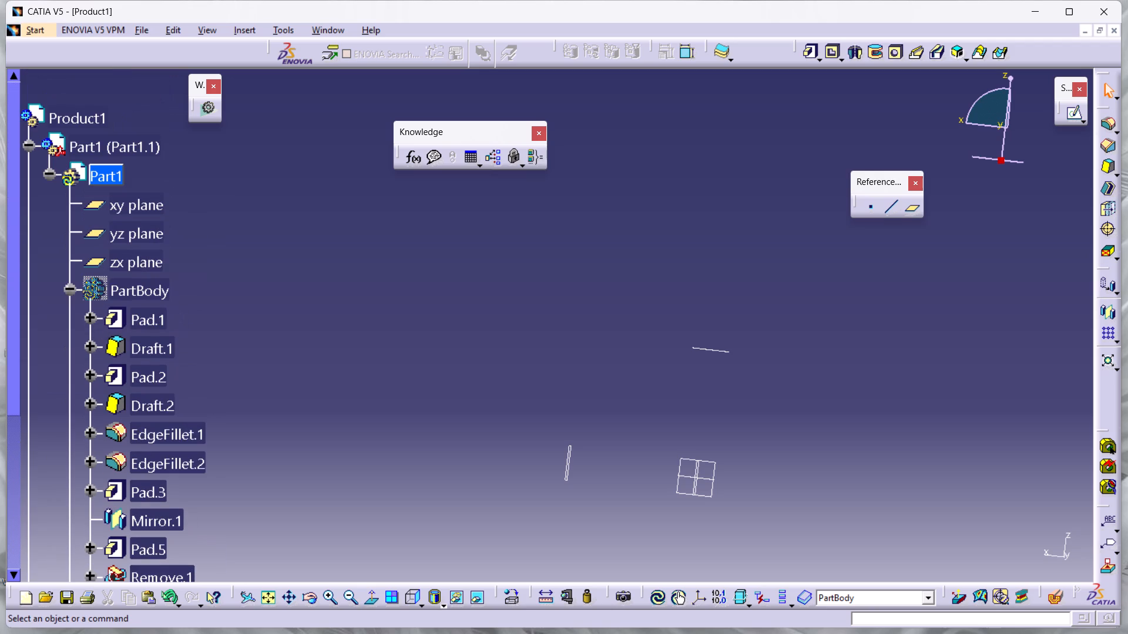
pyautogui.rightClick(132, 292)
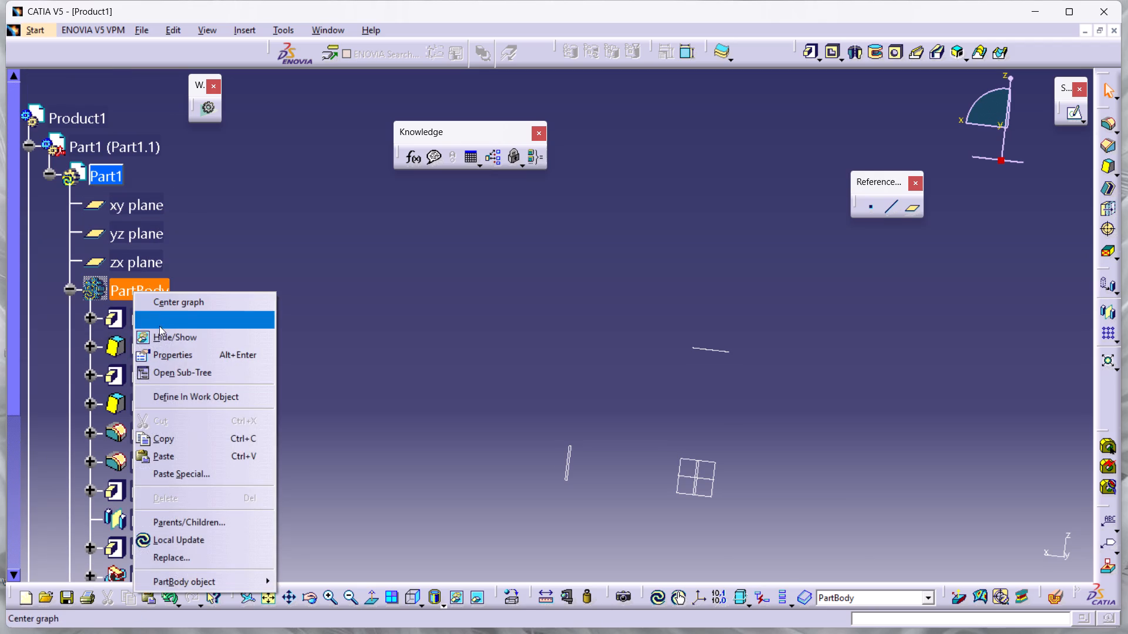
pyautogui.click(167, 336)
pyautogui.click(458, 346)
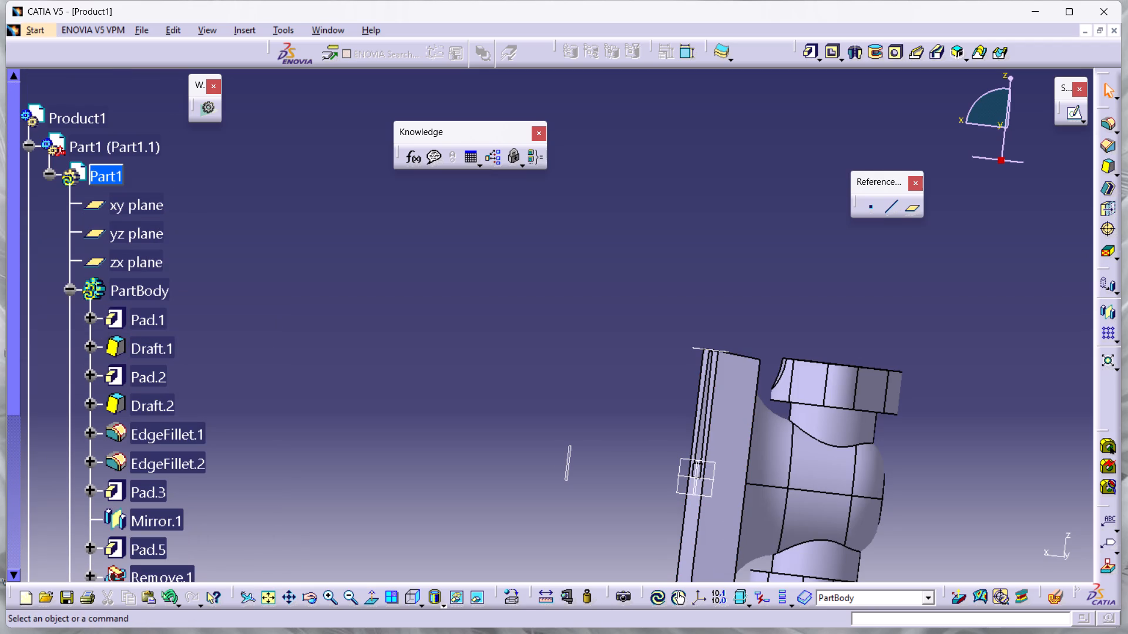
# Examine the cavity cut through PartBody's base plate and both flanges from several angles.
pyautogui.moveTo(895, 510); pyautogui.dragTo(899, 505, button='middle')
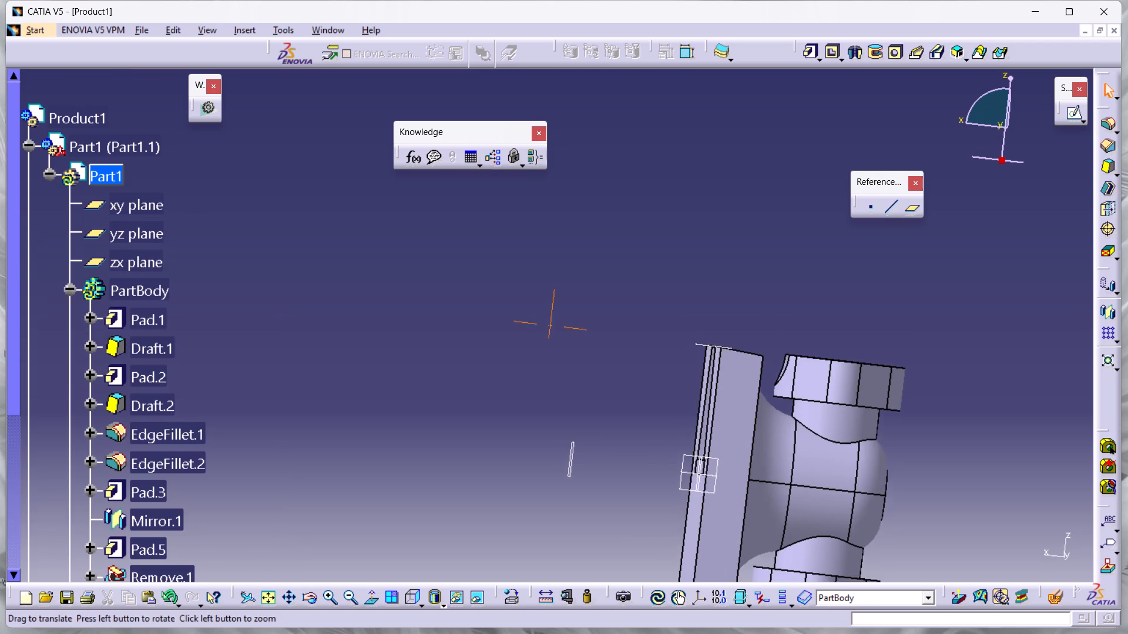
pyautogui.moveTo(899, 505); pyautogui.dragTo(763, 321, button='middle')
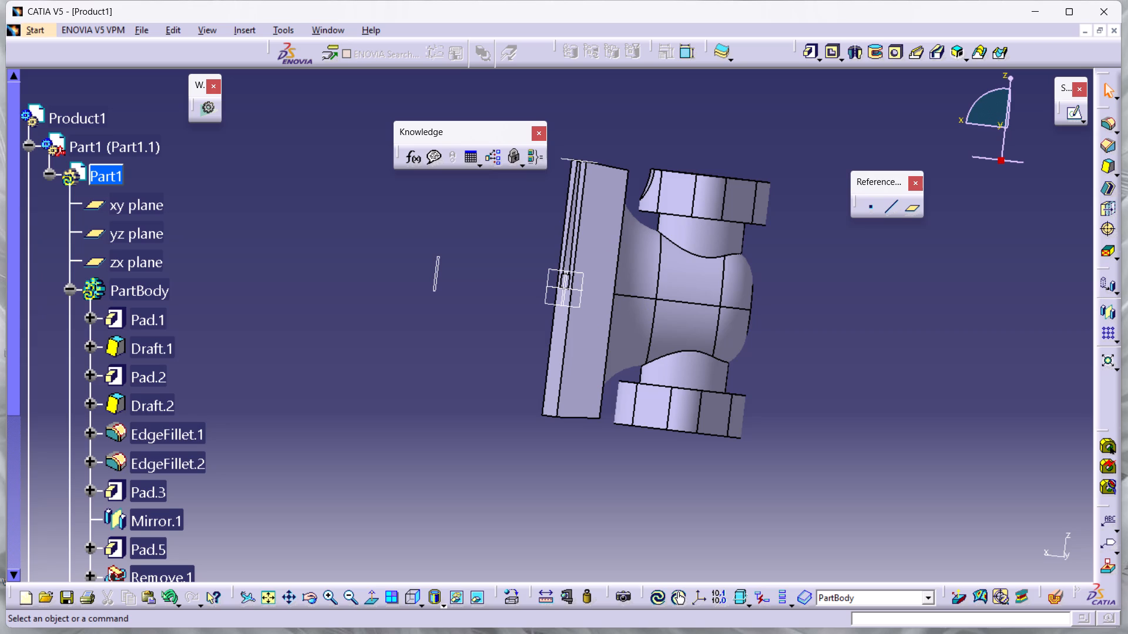
pyautogui.keyDown('ctrl'); pyautogui.moveTo(509, 269); pyautogui.dragTo(496, 307, button='middle'); pyautogui.keyUp('ctrl')
pyautogui.moveTo(834, 354); pyautogui.dragTo(686, 195, button='middle')
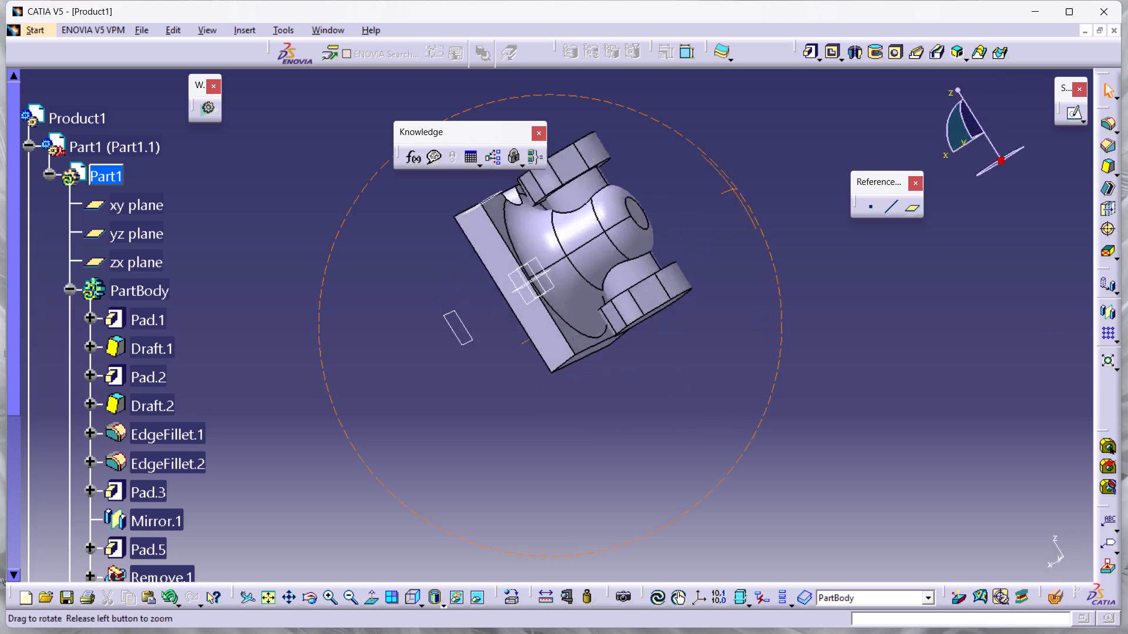
pyautogui.moveTo(686, 195); pyautogui.dragTo(649, 373, button='middle')
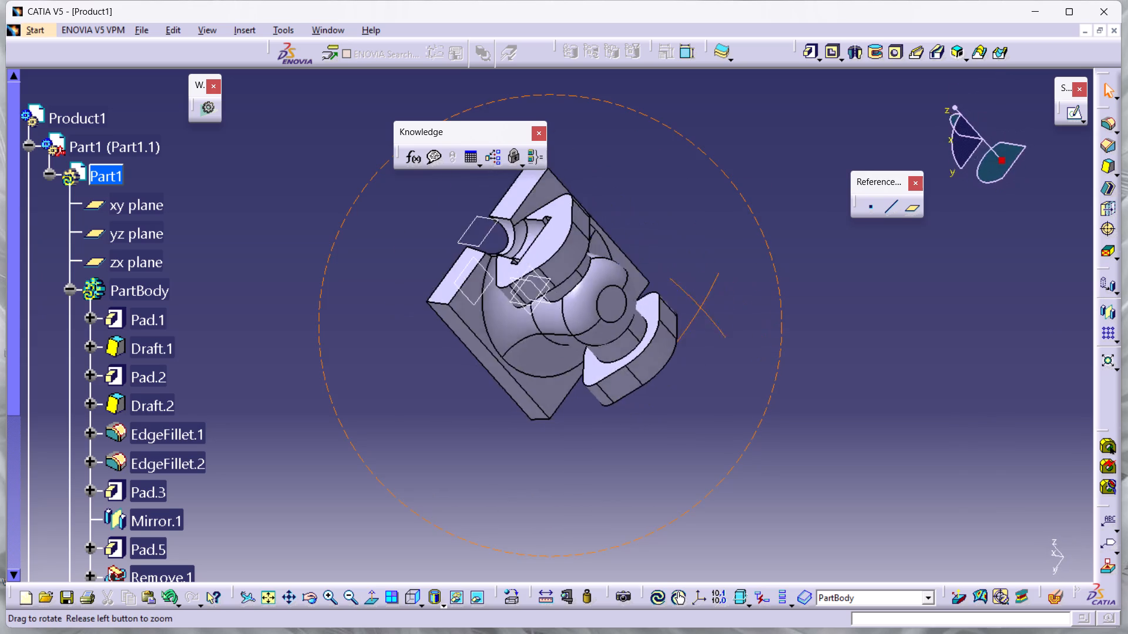
pyautogui.moveTo(649, 373); pyautogui.dragTo(777, 399, button='middle')
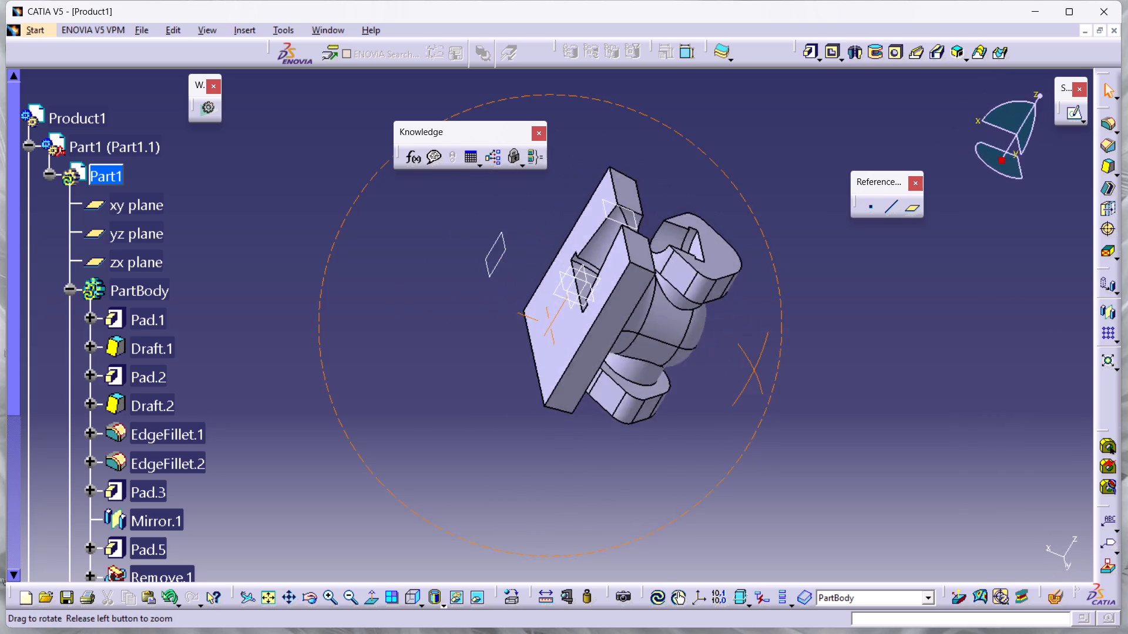
pyautogui.moveTo(777, 399); pyautogui.dragTo(773, 392, button='middle')
pyautogui.keyDown('ctrl'); pyautogui.moveTo(765, 380); pyautogui.dragTo(748, 352, button='middle'); pyautogui.keyUp('ctrl')
pyautogui.keyDown('ctrl'); pyautogui.moveTo(741, 342); pyautogui.dragTo(720, 325, button='middle'); pyautogui.keyUp('ctrl')
pyautogui.keyDown('ctrl'); pyautogui.moveTo(709, 319); pyautogui.dragTo(570, 367, button='middle'); pyautogui.keyUp('ctrl')
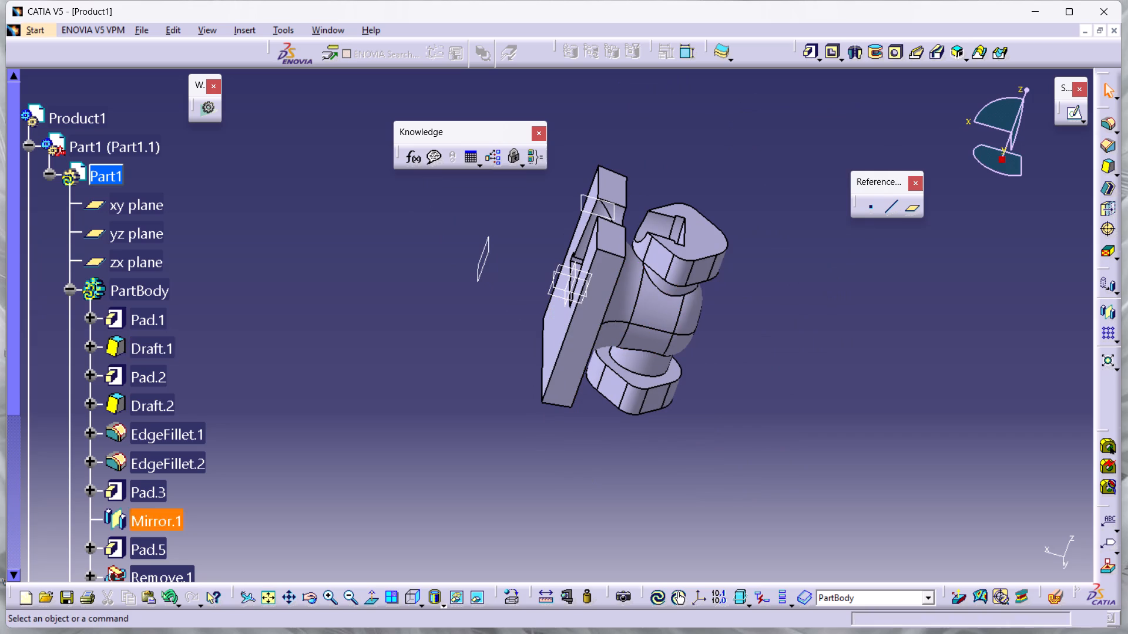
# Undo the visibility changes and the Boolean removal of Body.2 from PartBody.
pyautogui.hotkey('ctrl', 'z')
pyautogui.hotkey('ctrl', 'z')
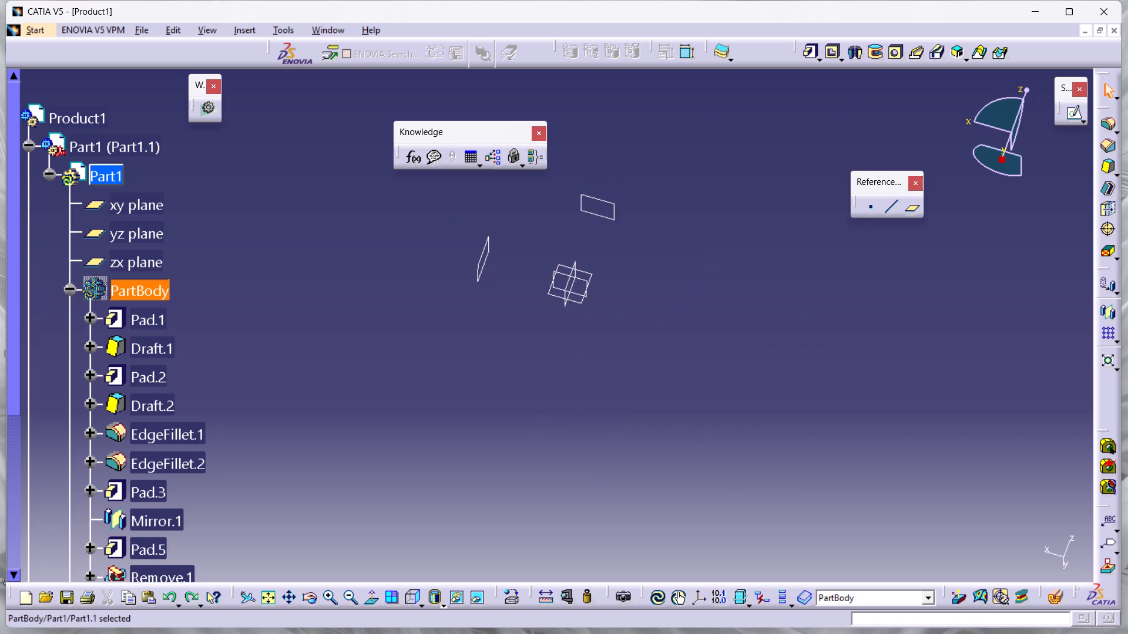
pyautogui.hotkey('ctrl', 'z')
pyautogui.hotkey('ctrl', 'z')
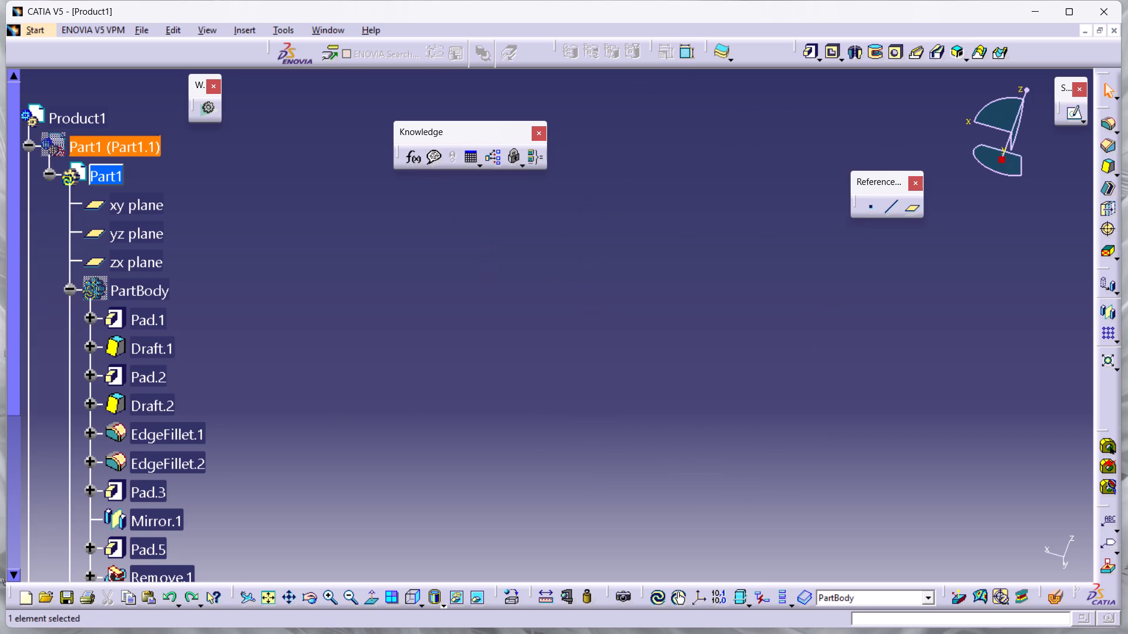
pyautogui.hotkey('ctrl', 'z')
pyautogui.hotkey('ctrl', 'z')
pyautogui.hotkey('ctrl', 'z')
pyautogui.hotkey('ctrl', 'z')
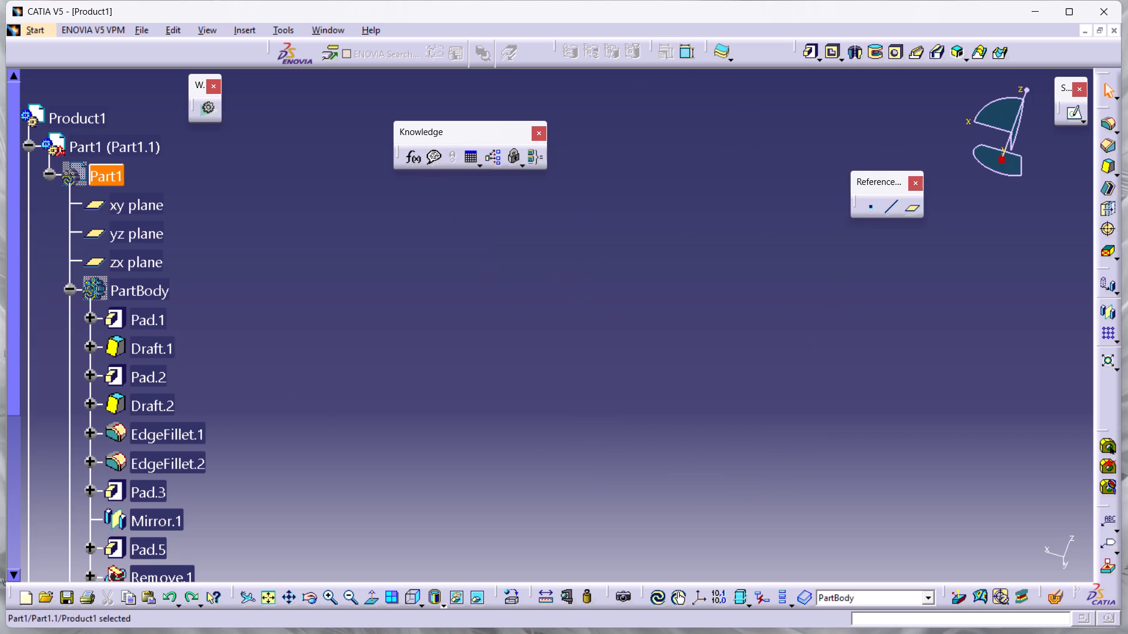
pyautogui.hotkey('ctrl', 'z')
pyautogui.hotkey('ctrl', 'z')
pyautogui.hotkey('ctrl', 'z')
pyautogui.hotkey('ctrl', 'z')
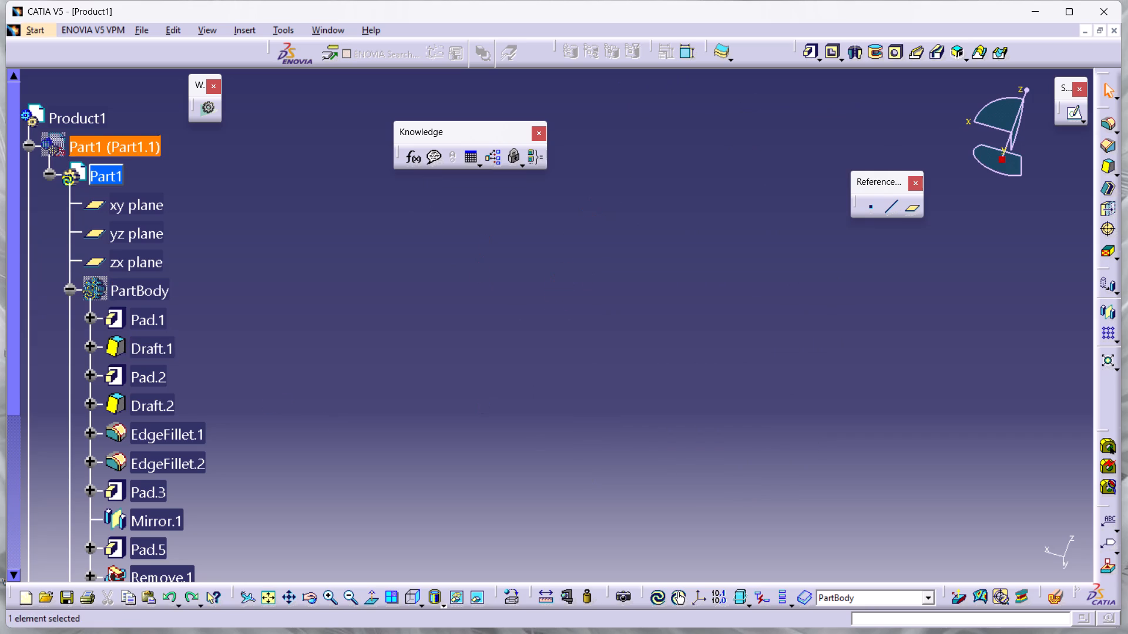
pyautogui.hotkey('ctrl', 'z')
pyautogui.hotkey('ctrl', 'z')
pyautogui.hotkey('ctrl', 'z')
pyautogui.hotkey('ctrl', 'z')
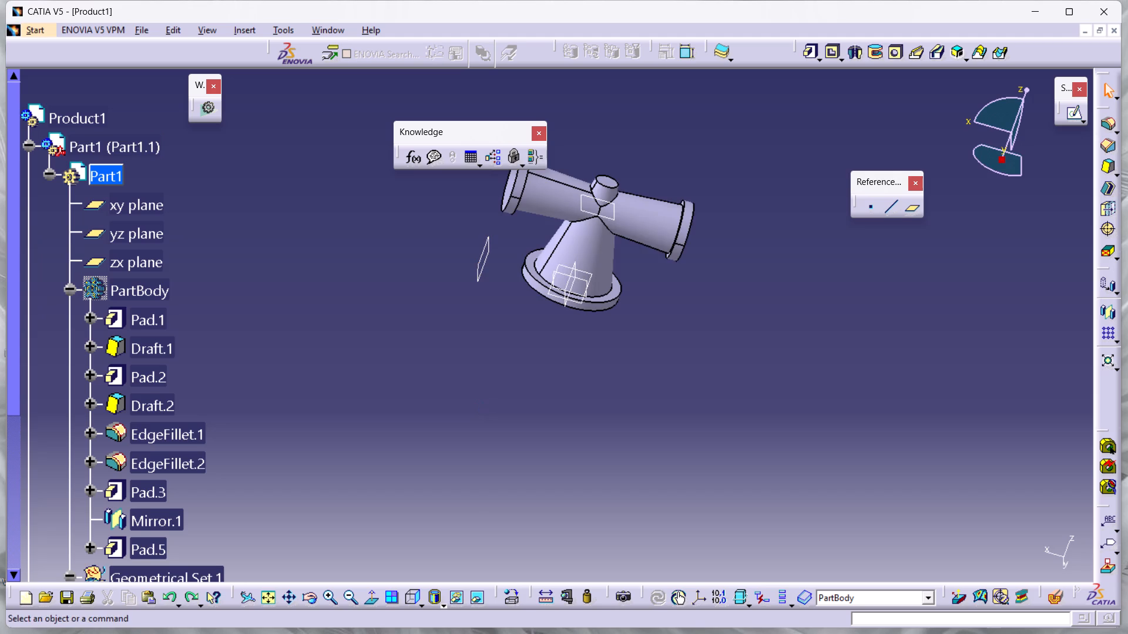
# Undo the second body's mirror, tapered branch, cone and discs, its offset plane, and the hiding of PartBody.
pyautogui.hotkey('ctrl', 'z')
pyautogui.hotkey('ctrl', 'z')
pyautogui.hotkey('ctrl', 'z')
pyautogui.hotkey('ctrl', 'z')
pyautogui.hotkey('ctrl', 'z')
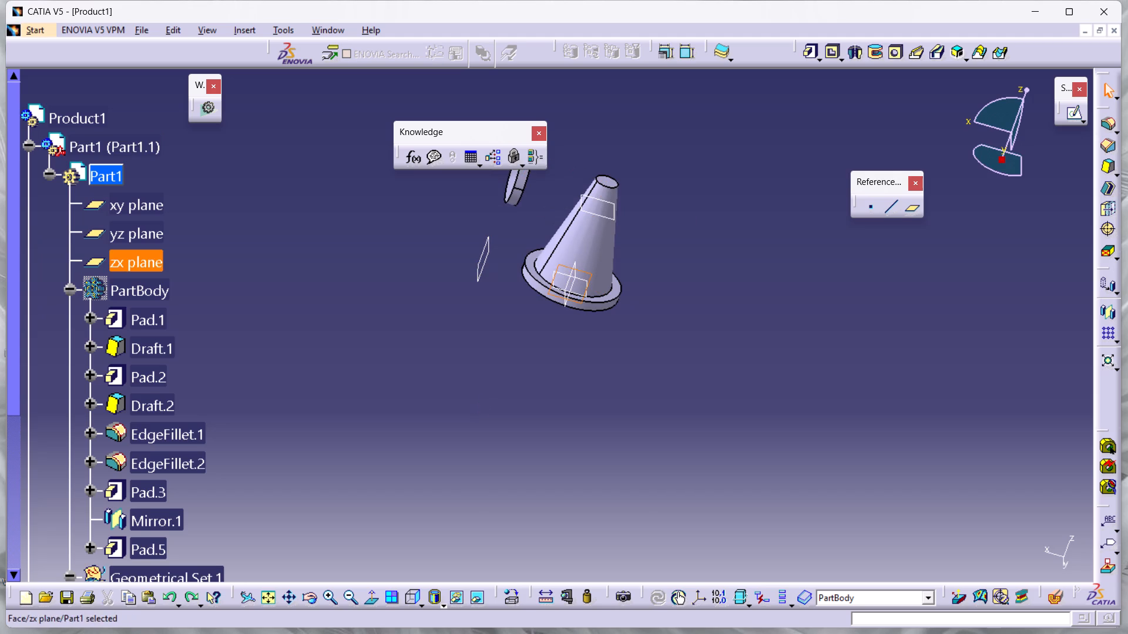
pyautogui.hotkey('ctrl', 'z')
pyautogui.hotkey('ctrl', 'z')
pyautogui.hotkey('ctrl', 'z')
pyautogui.hotkey('ctrl', 'z')
pyautogui.hotkey('ctrl', 'z')
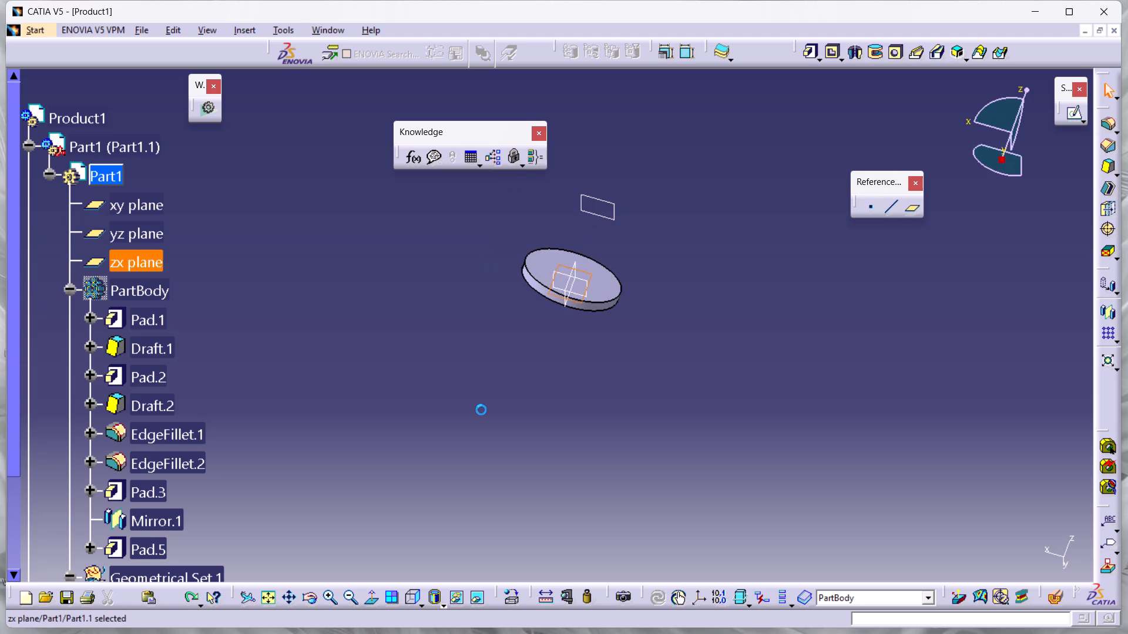
pyautogui.hotkey('ctrl', 'z')
pyautogui.hotkey('ctrl', 'z')
pyautogui.hotkey('ctrl', 'z')
pyautogui.hotkey('ctrl', 'z')
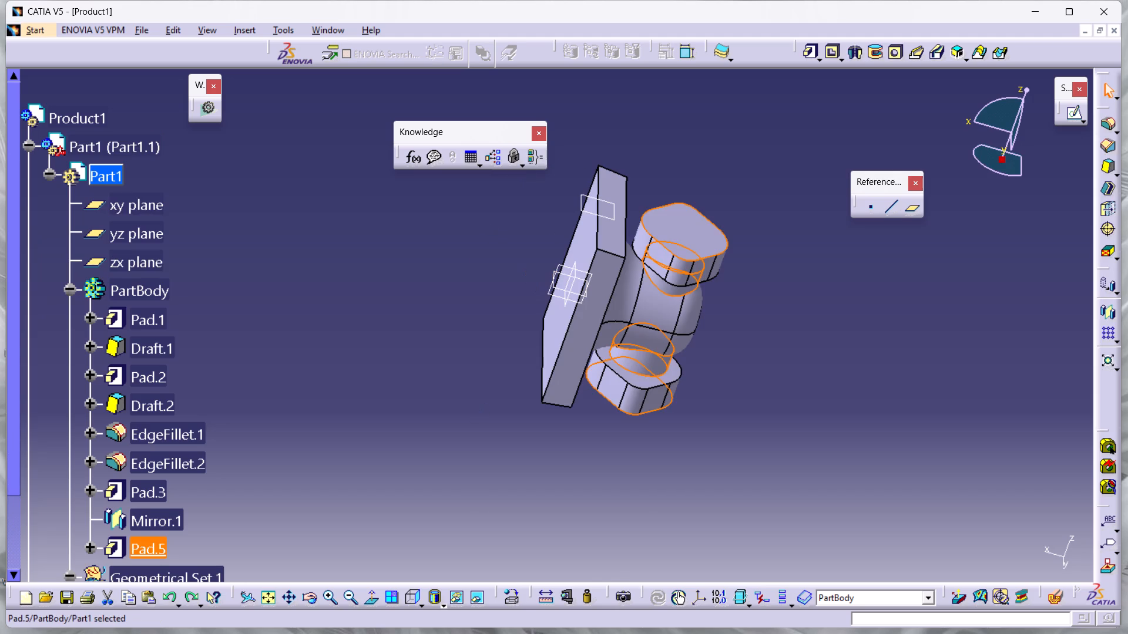
pyautogui.click(713, 447)
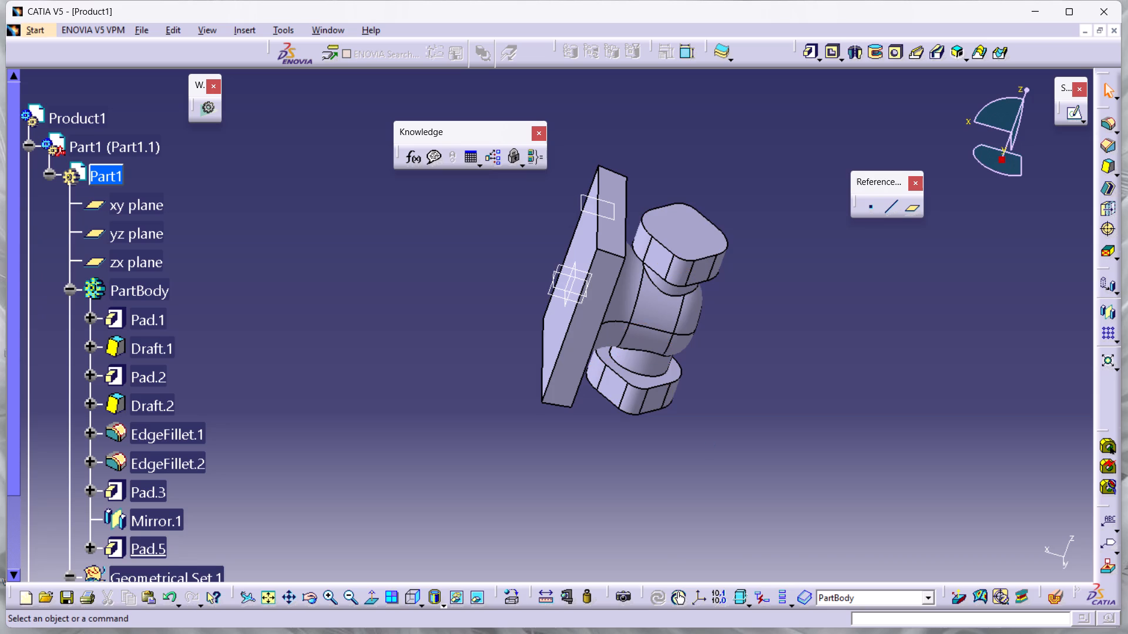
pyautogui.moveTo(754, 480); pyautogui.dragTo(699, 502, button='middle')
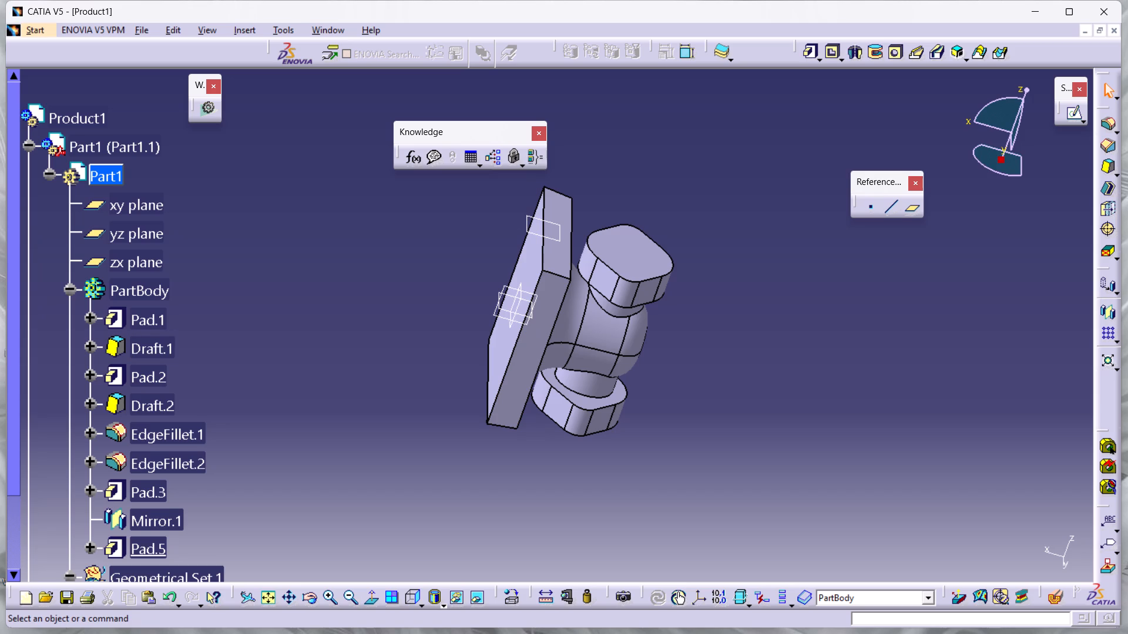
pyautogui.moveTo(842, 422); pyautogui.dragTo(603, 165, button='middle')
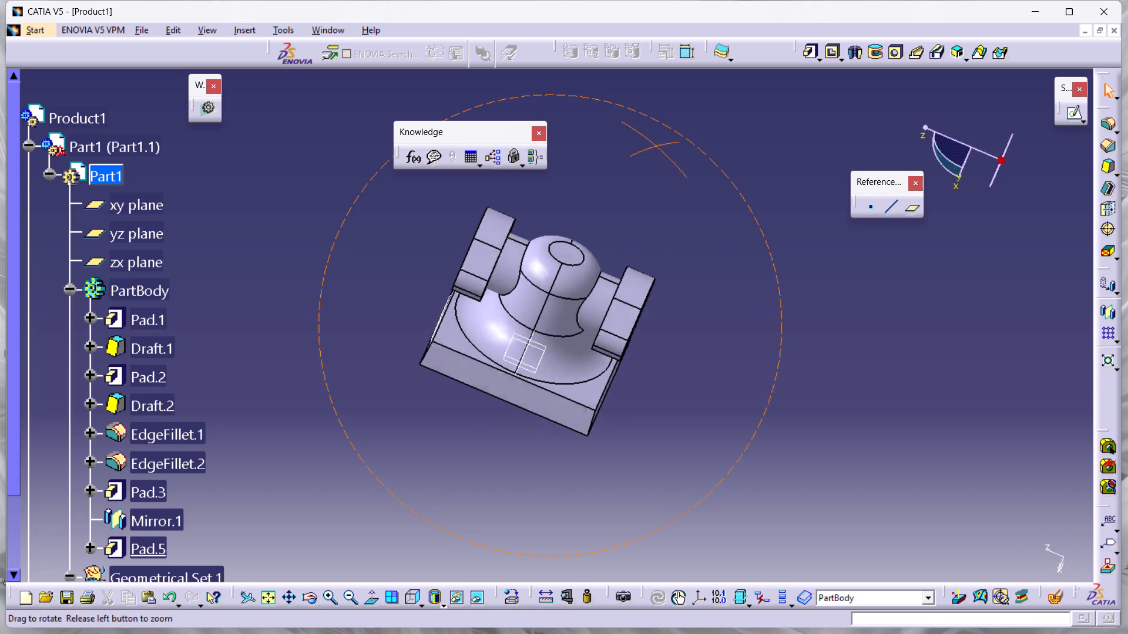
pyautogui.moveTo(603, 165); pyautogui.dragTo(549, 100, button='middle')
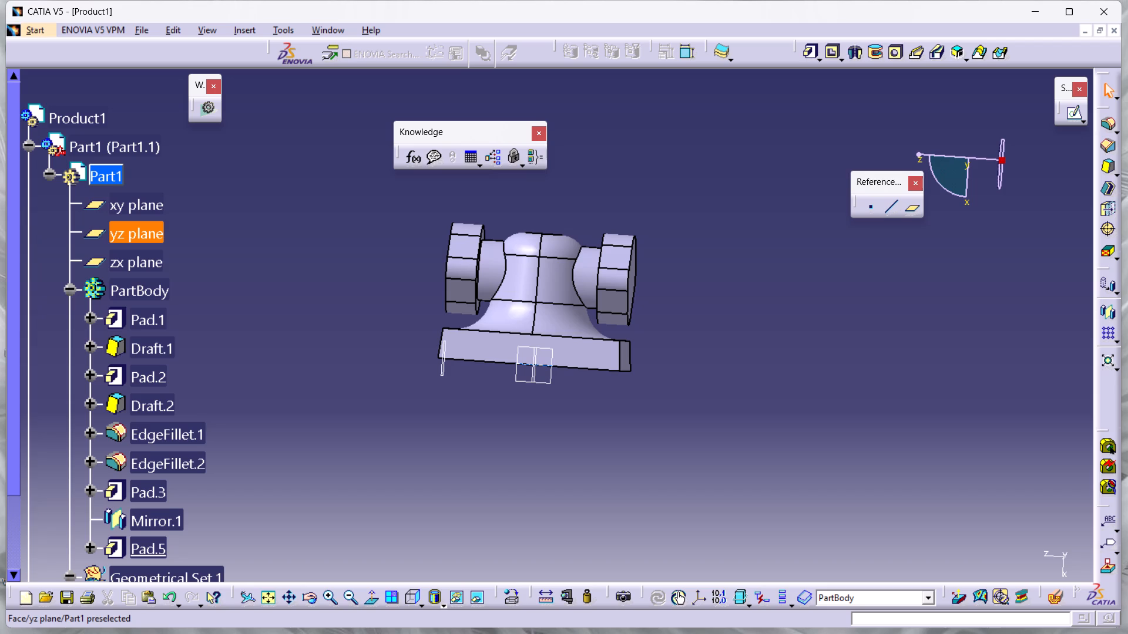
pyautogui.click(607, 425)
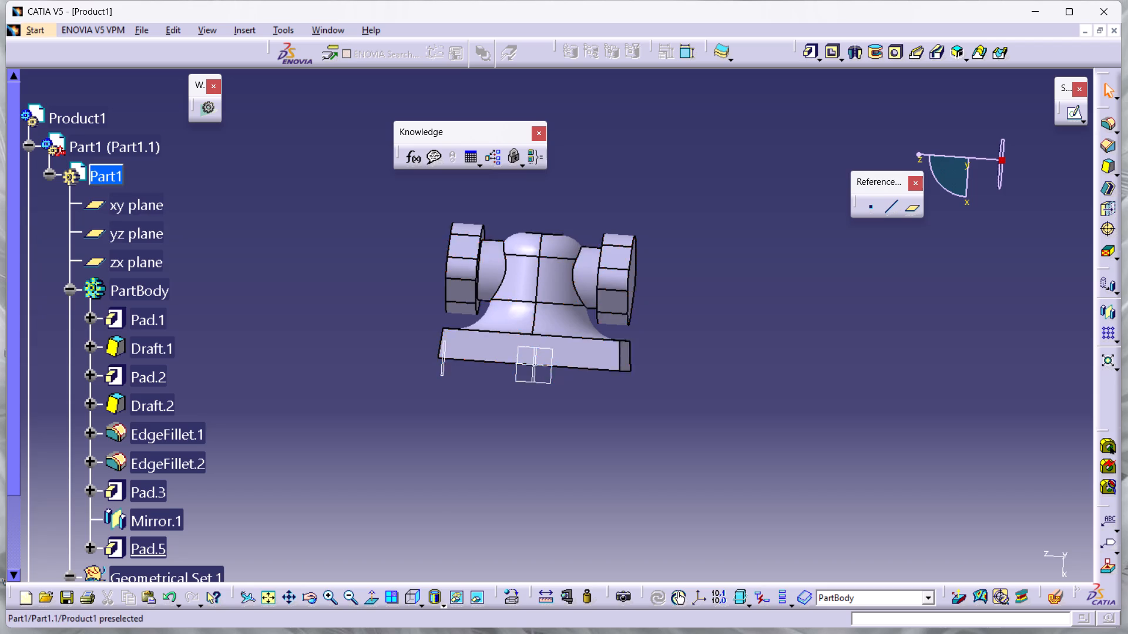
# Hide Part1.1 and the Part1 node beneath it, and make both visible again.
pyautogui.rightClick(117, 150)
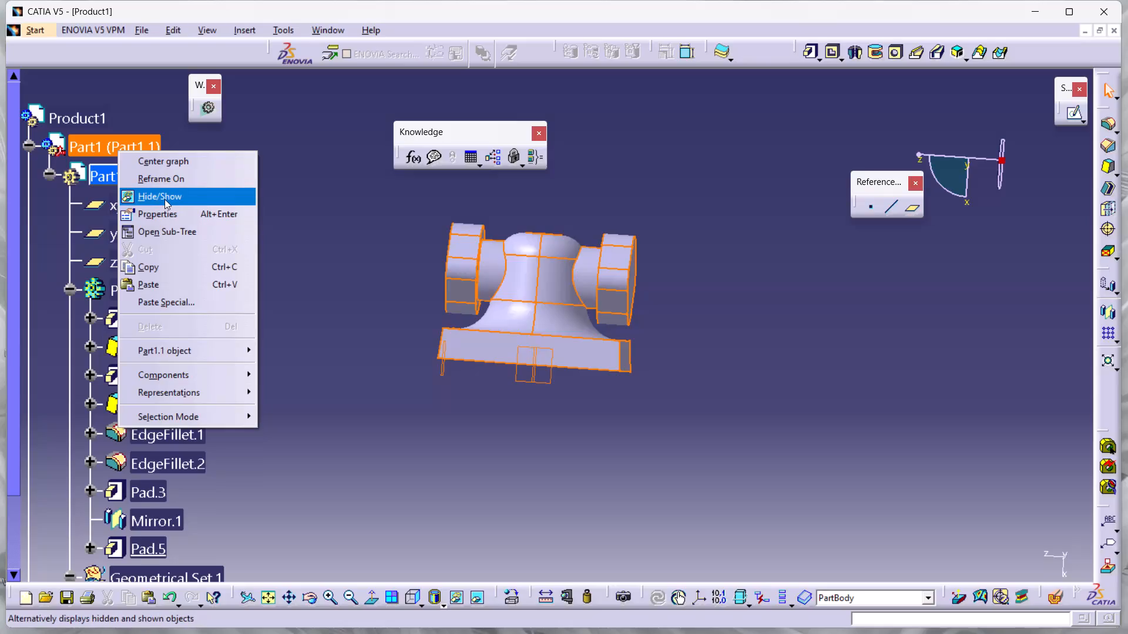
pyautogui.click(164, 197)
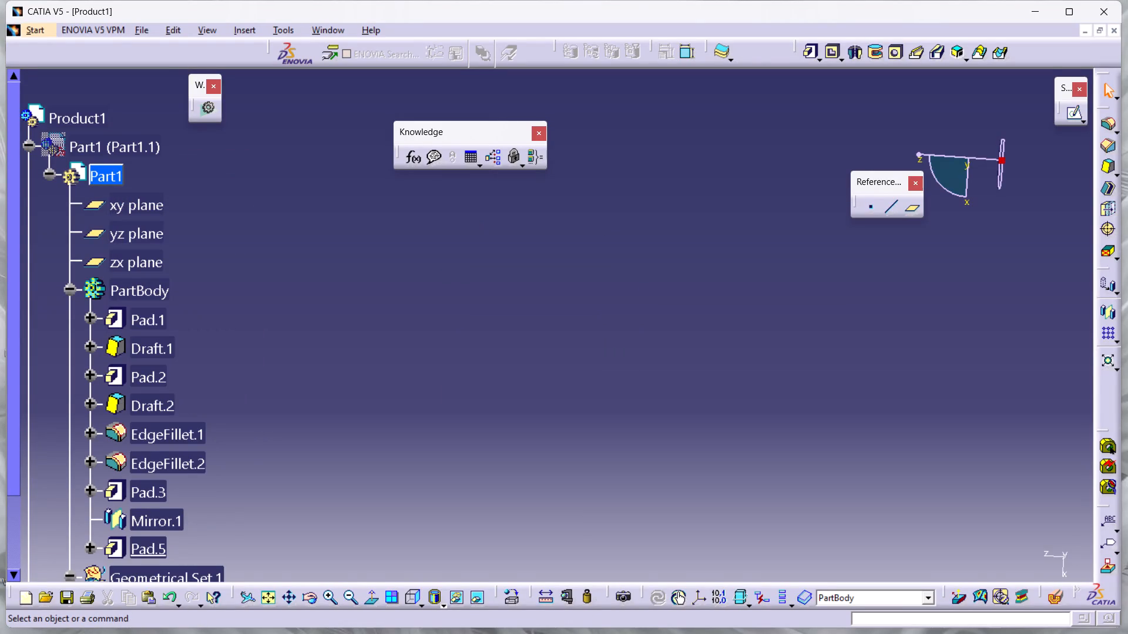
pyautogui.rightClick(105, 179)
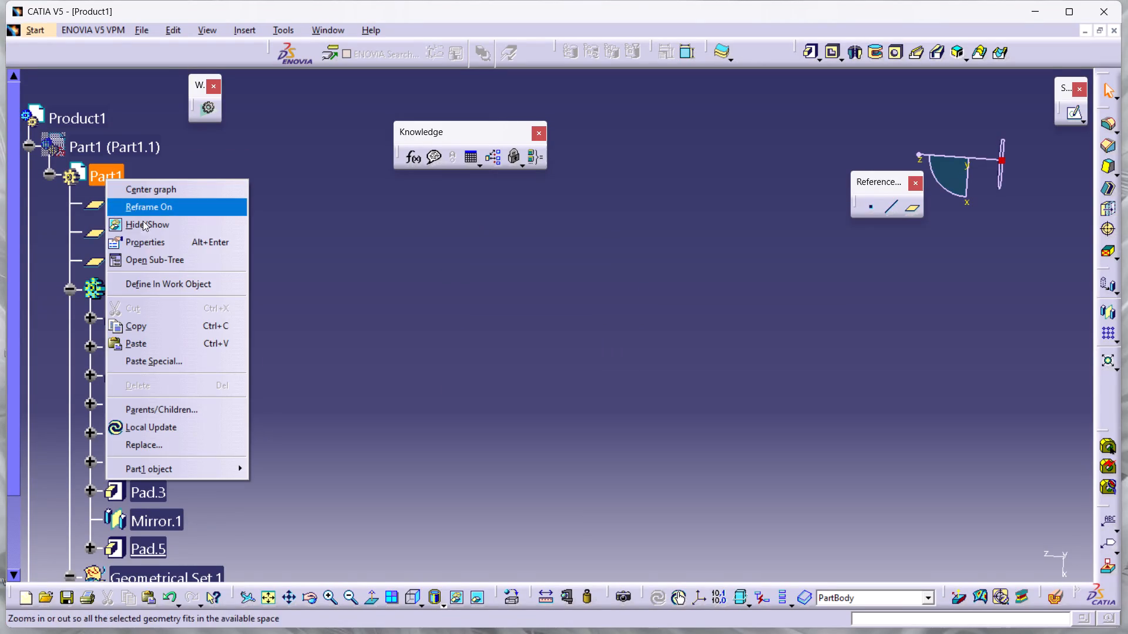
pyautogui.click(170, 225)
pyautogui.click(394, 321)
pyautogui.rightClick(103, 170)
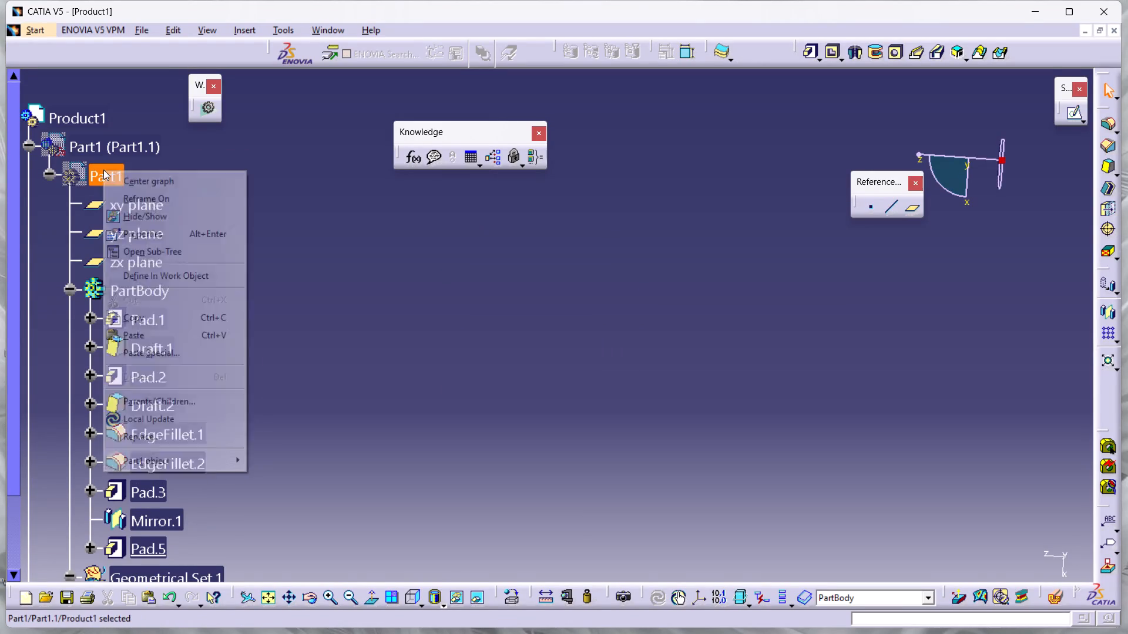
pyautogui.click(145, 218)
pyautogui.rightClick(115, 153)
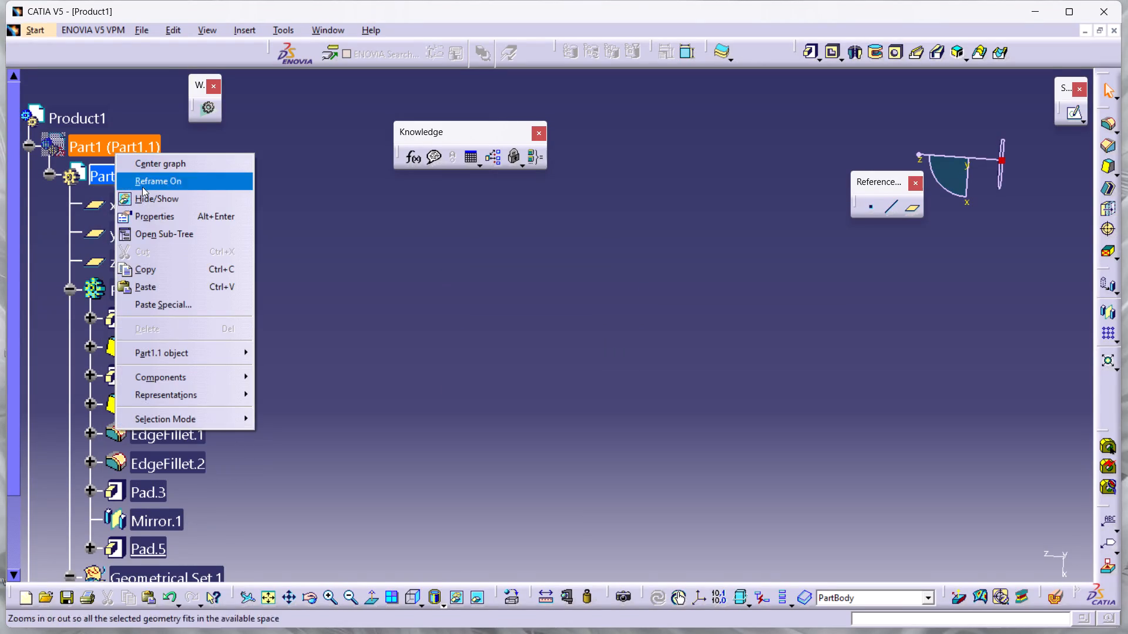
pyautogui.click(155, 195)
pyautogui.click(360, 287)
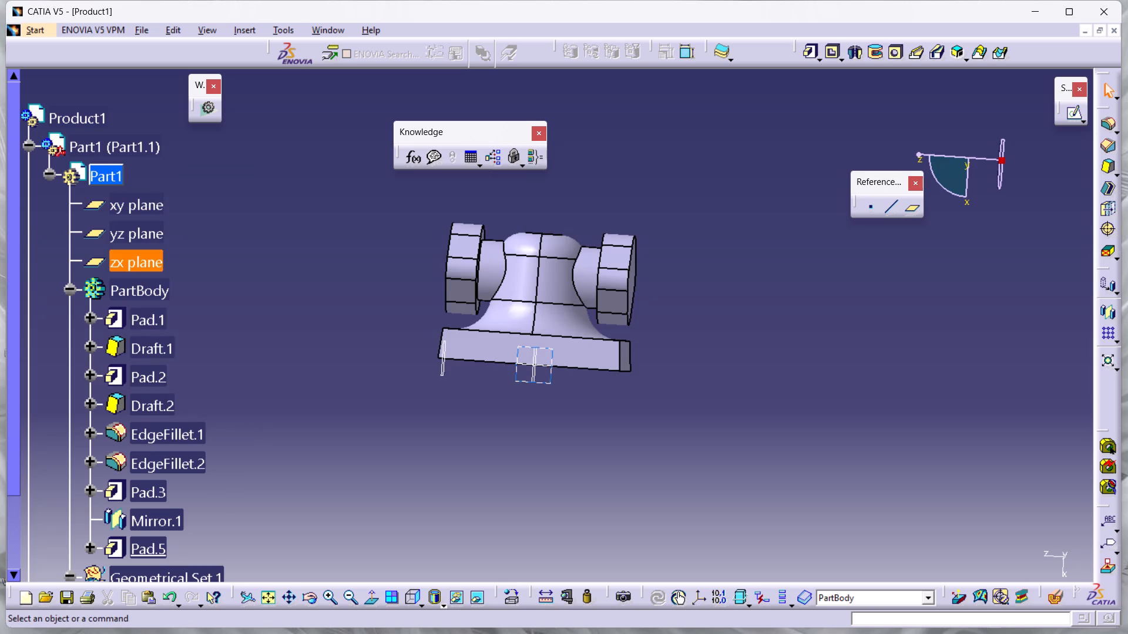
# Insert a new empty body into Part1.
pyautogui.click(236, 24)
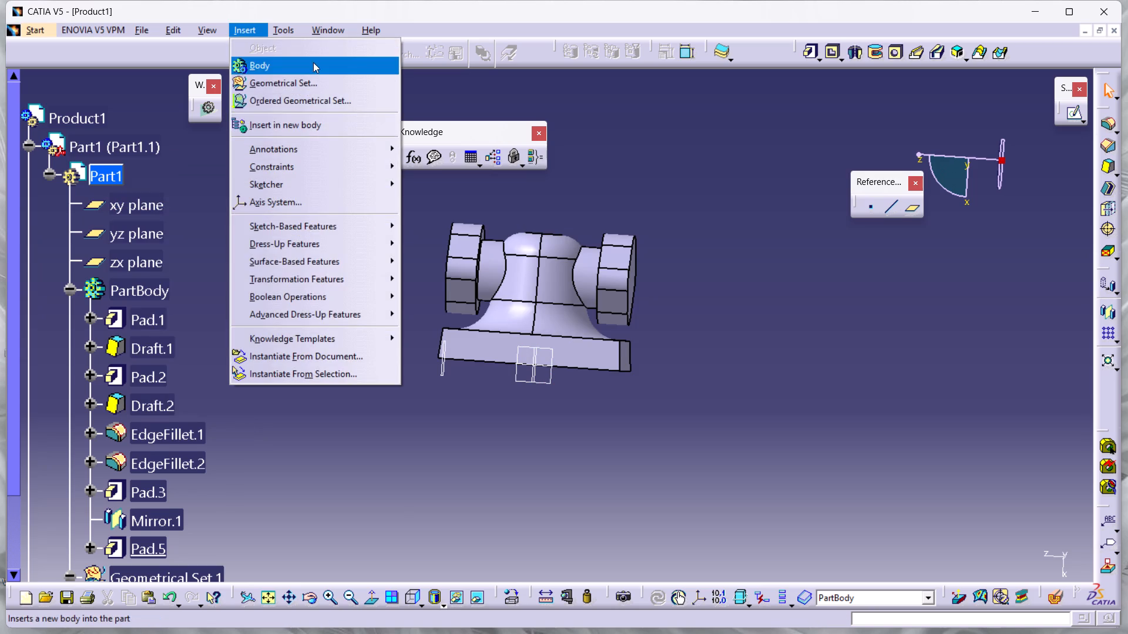
pyautogui.click(311, 66)
pyautogui.scroll(-3, 212, 413)
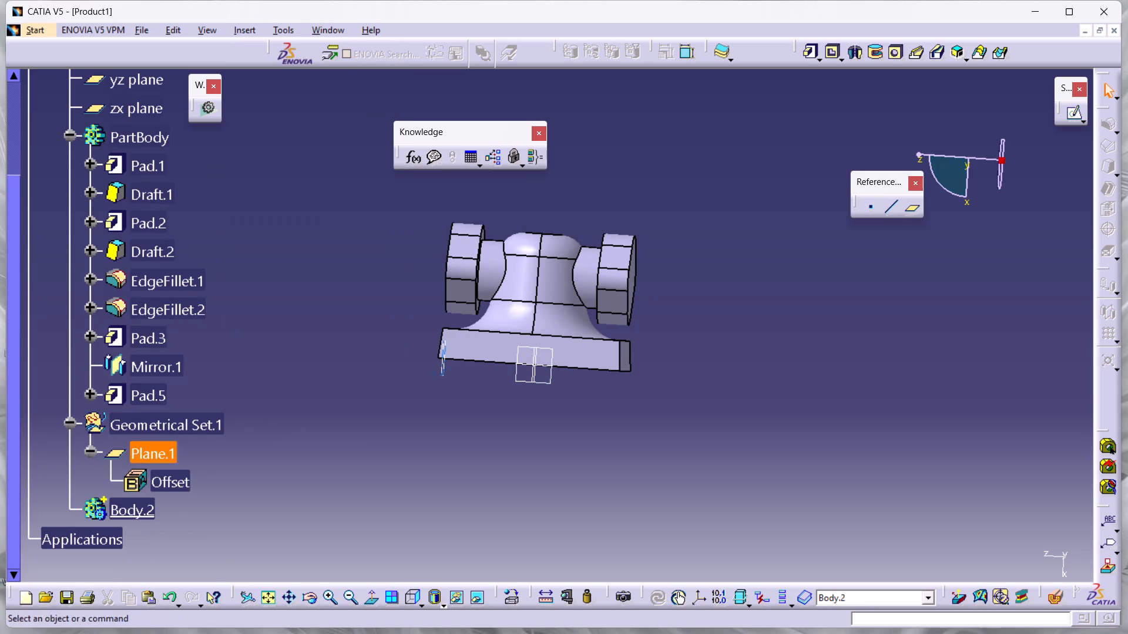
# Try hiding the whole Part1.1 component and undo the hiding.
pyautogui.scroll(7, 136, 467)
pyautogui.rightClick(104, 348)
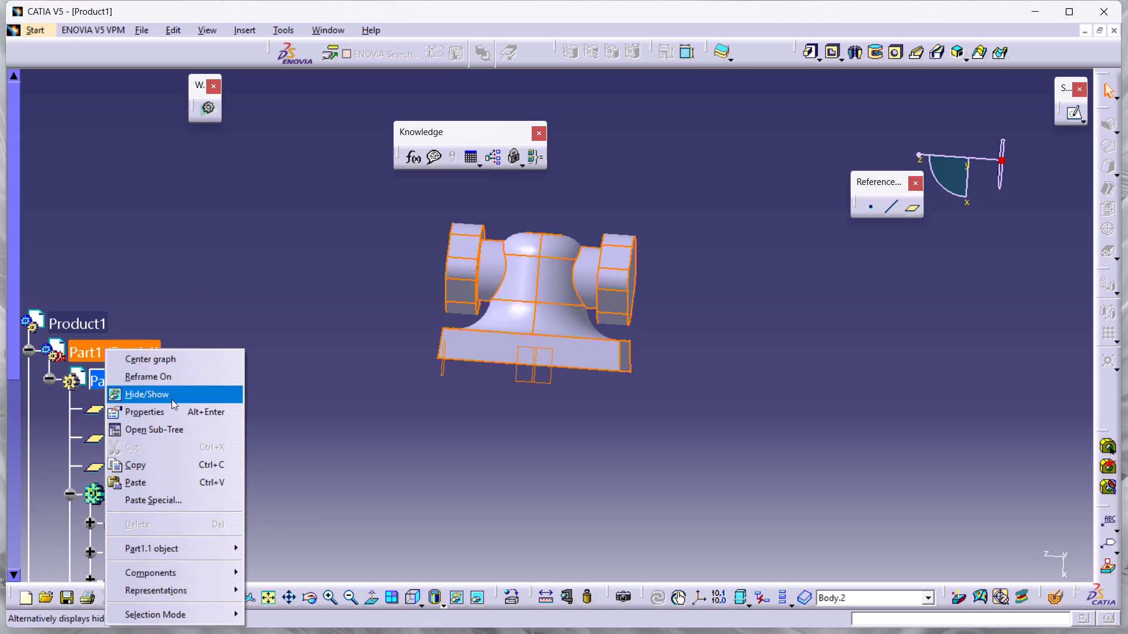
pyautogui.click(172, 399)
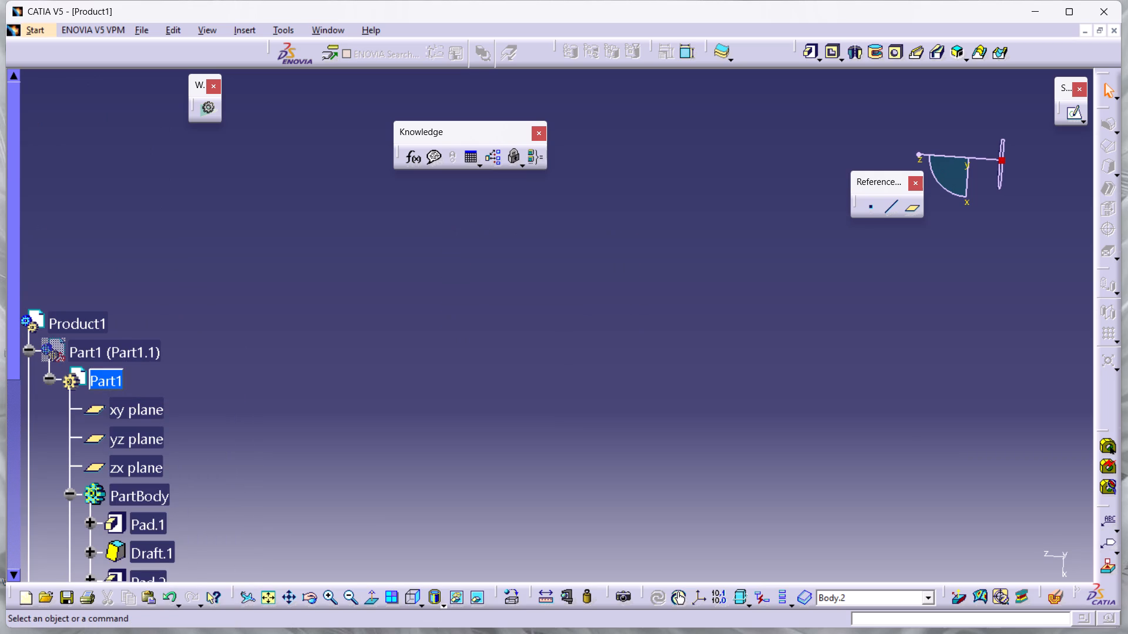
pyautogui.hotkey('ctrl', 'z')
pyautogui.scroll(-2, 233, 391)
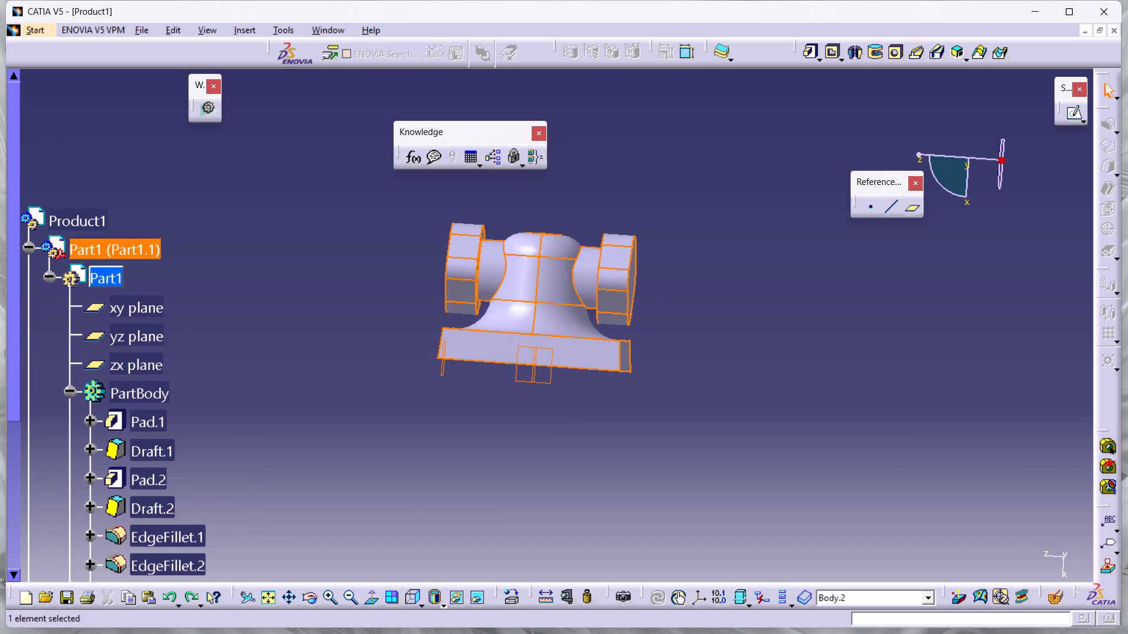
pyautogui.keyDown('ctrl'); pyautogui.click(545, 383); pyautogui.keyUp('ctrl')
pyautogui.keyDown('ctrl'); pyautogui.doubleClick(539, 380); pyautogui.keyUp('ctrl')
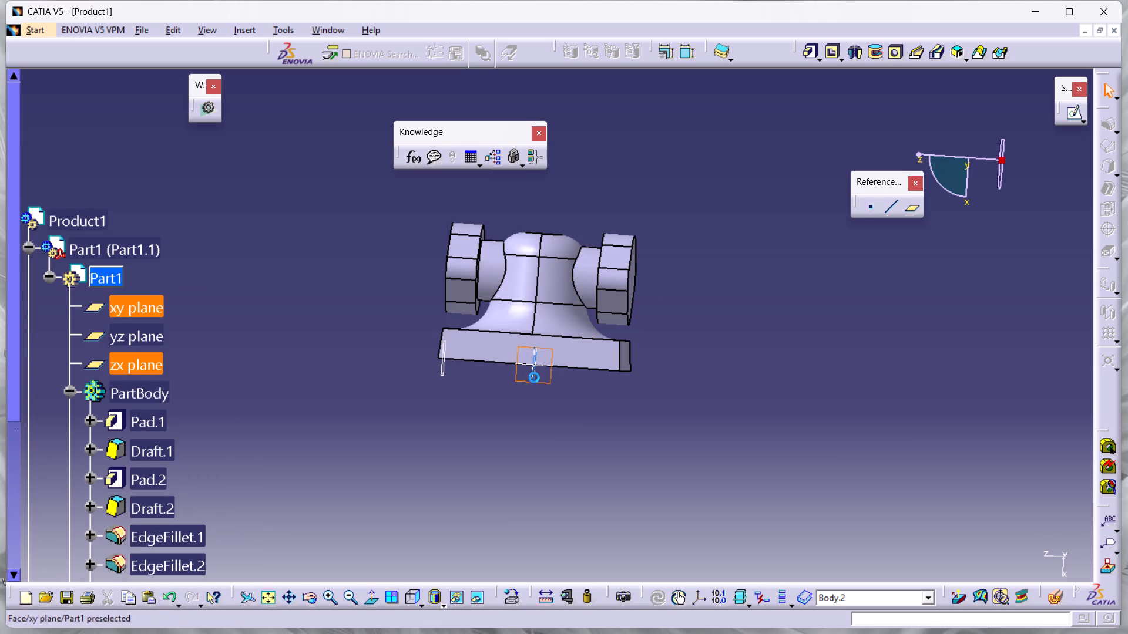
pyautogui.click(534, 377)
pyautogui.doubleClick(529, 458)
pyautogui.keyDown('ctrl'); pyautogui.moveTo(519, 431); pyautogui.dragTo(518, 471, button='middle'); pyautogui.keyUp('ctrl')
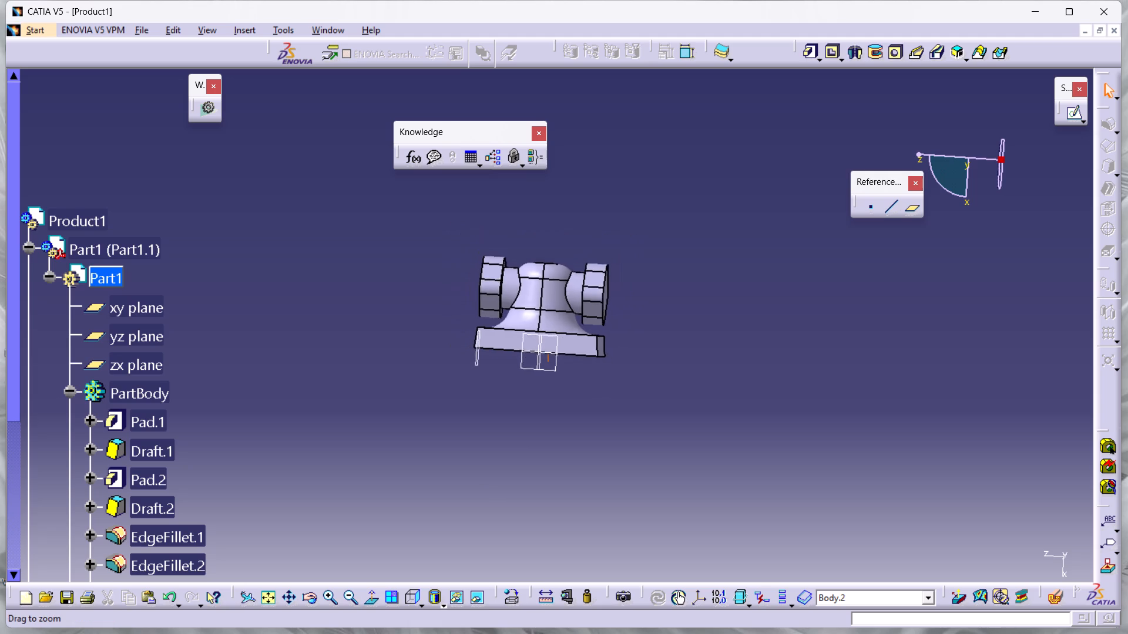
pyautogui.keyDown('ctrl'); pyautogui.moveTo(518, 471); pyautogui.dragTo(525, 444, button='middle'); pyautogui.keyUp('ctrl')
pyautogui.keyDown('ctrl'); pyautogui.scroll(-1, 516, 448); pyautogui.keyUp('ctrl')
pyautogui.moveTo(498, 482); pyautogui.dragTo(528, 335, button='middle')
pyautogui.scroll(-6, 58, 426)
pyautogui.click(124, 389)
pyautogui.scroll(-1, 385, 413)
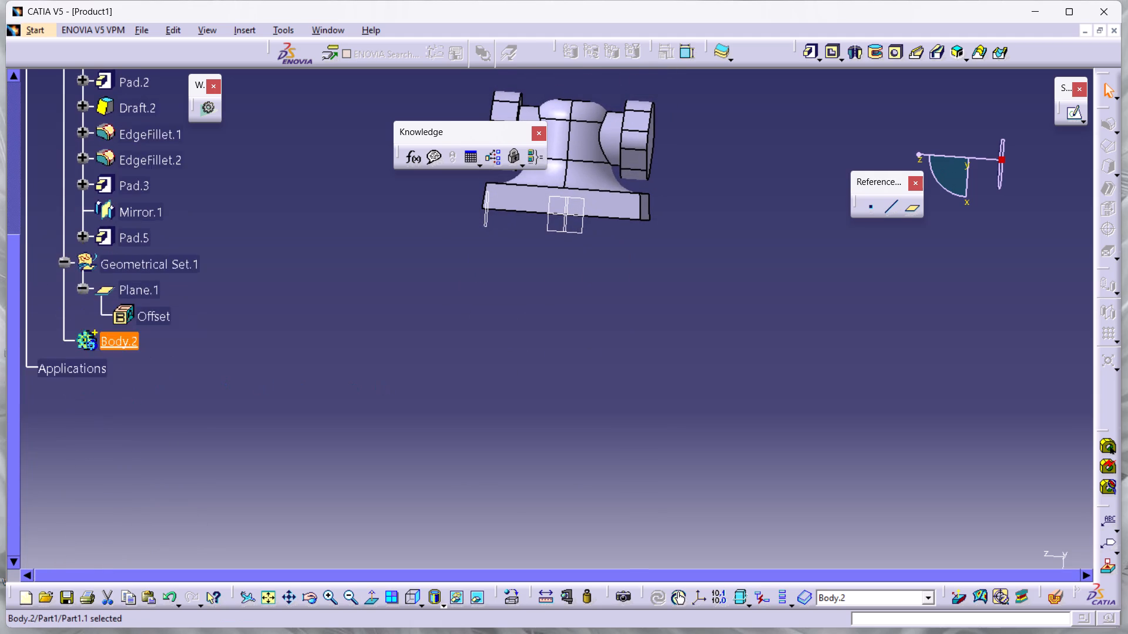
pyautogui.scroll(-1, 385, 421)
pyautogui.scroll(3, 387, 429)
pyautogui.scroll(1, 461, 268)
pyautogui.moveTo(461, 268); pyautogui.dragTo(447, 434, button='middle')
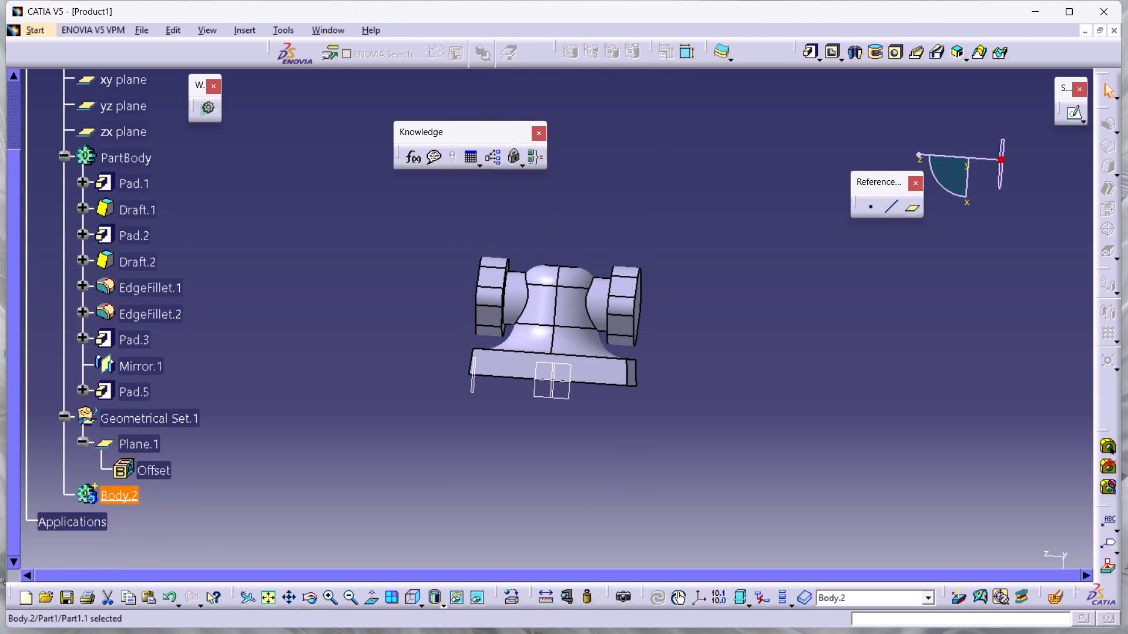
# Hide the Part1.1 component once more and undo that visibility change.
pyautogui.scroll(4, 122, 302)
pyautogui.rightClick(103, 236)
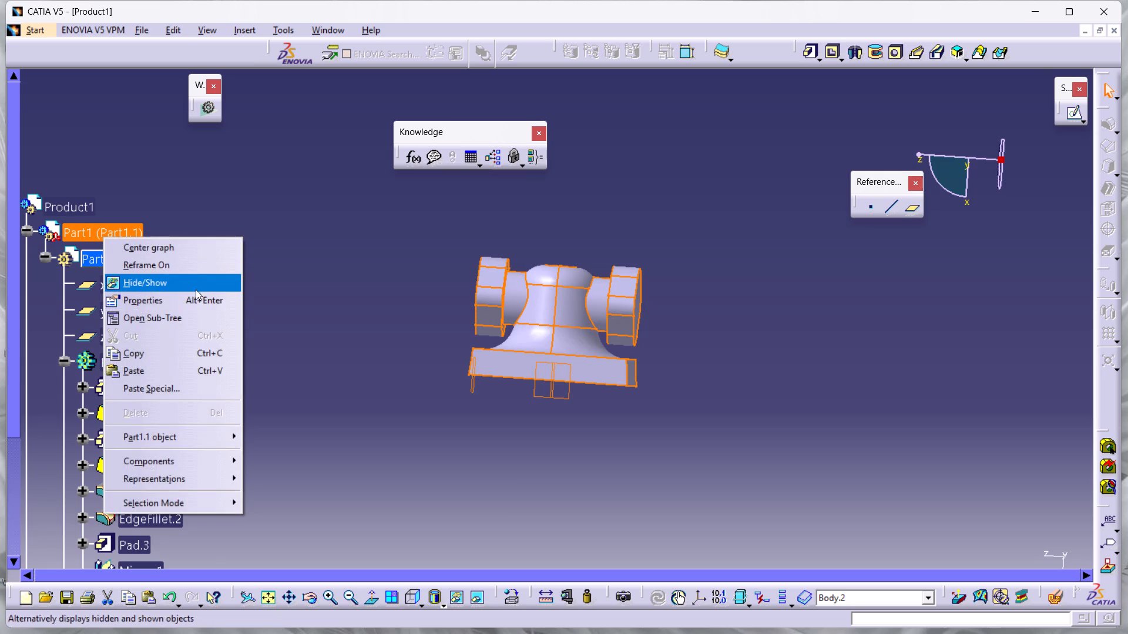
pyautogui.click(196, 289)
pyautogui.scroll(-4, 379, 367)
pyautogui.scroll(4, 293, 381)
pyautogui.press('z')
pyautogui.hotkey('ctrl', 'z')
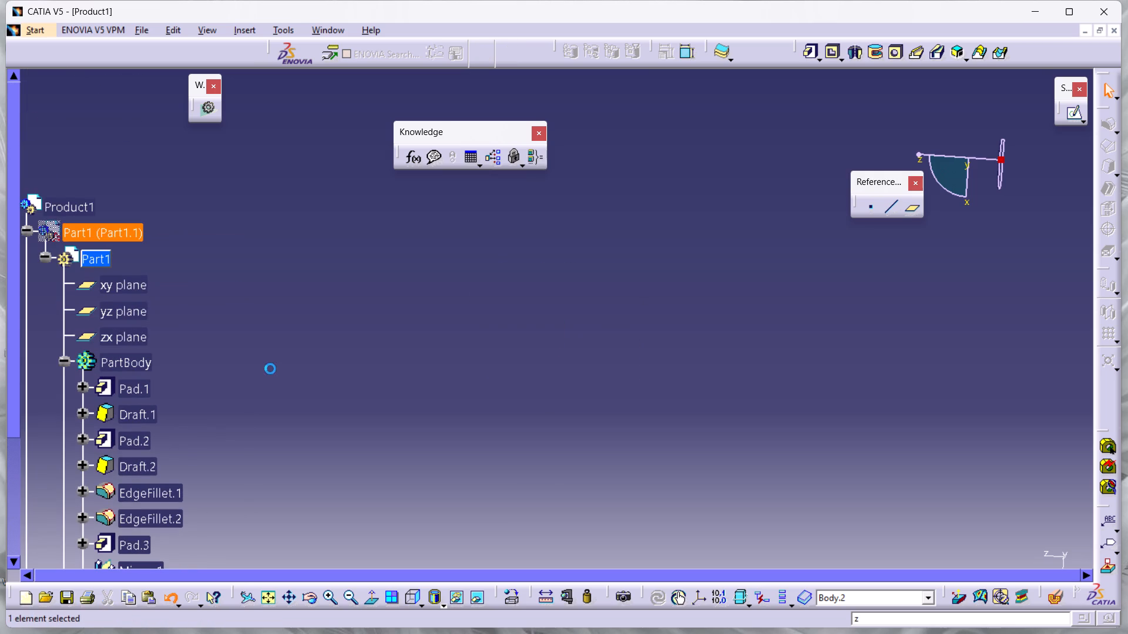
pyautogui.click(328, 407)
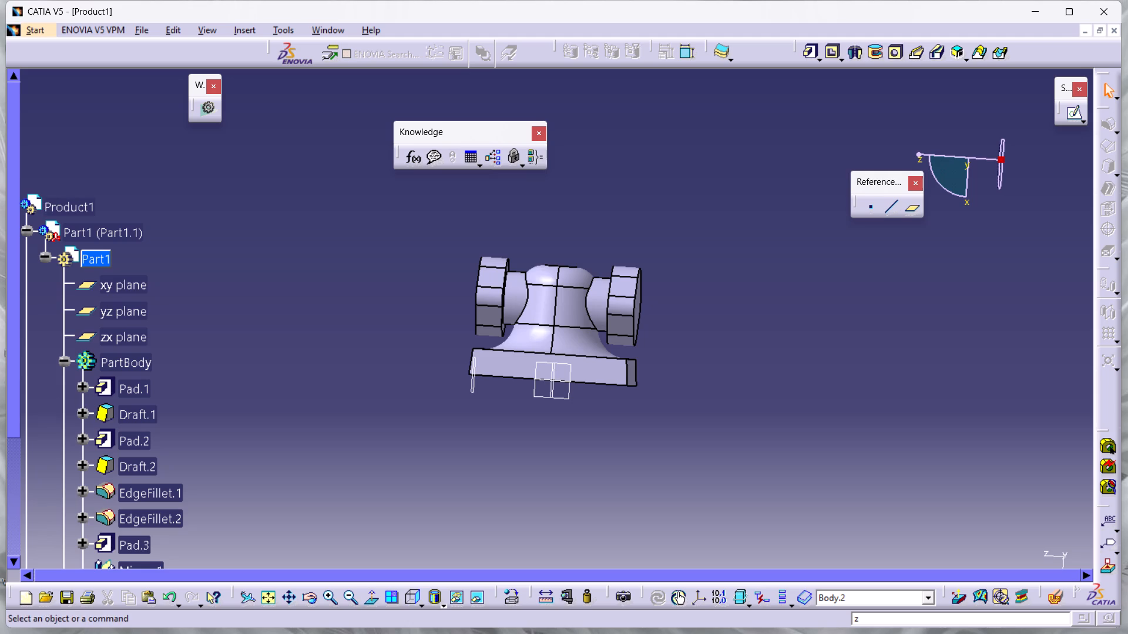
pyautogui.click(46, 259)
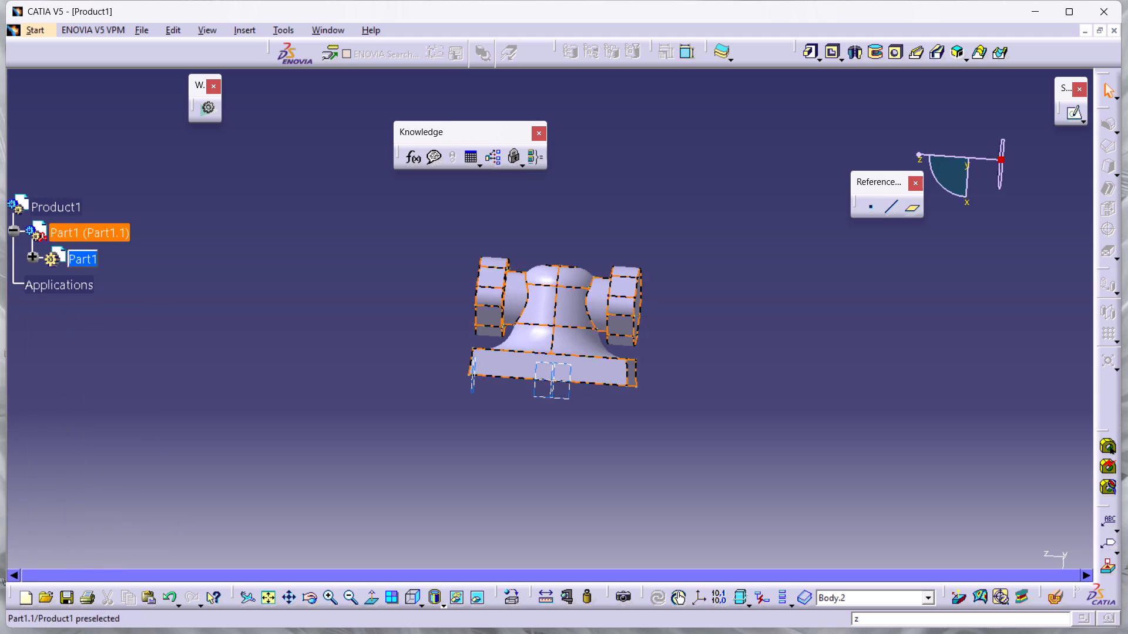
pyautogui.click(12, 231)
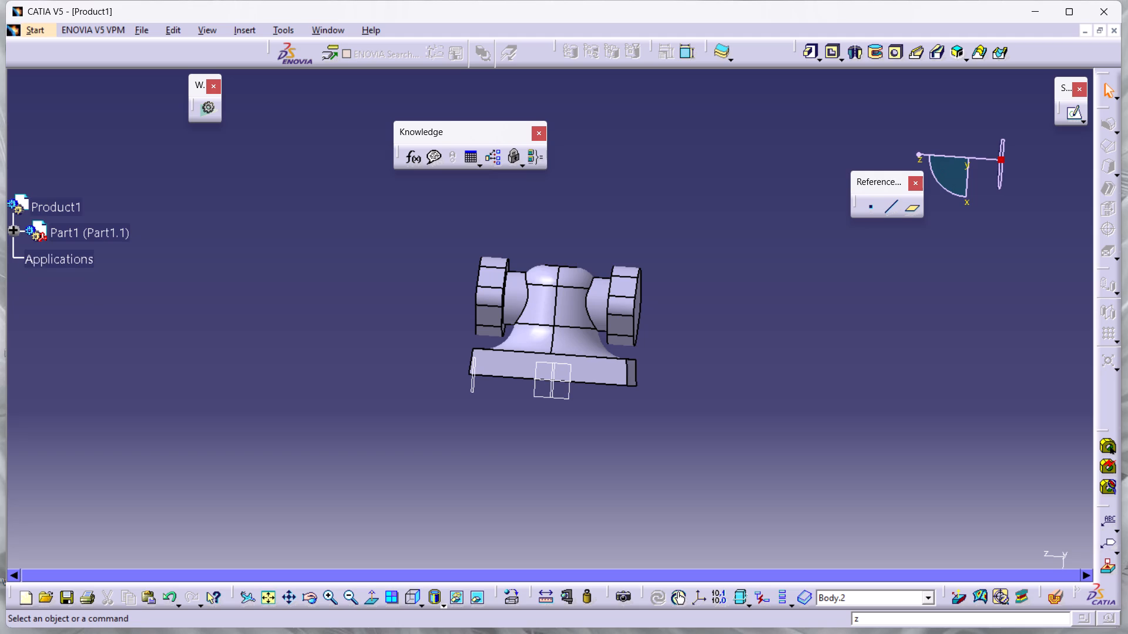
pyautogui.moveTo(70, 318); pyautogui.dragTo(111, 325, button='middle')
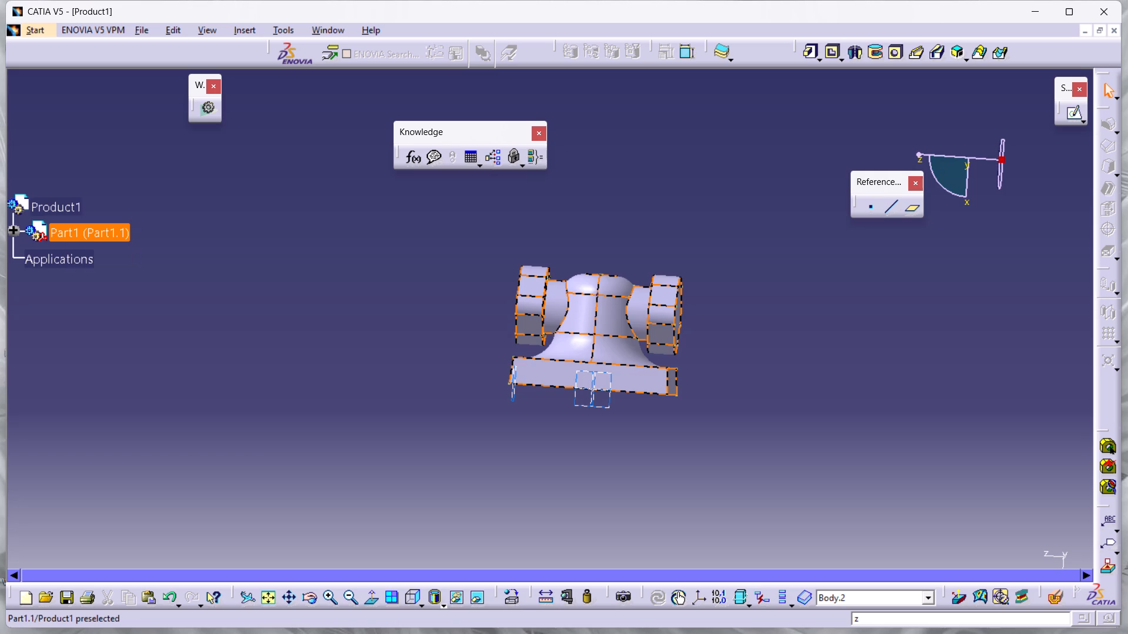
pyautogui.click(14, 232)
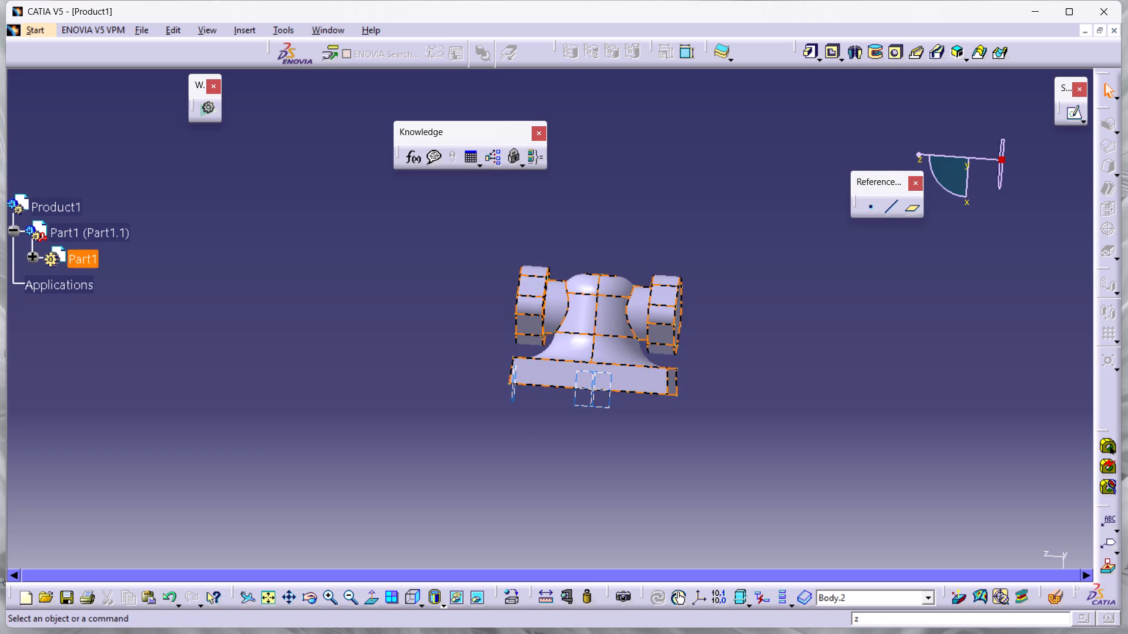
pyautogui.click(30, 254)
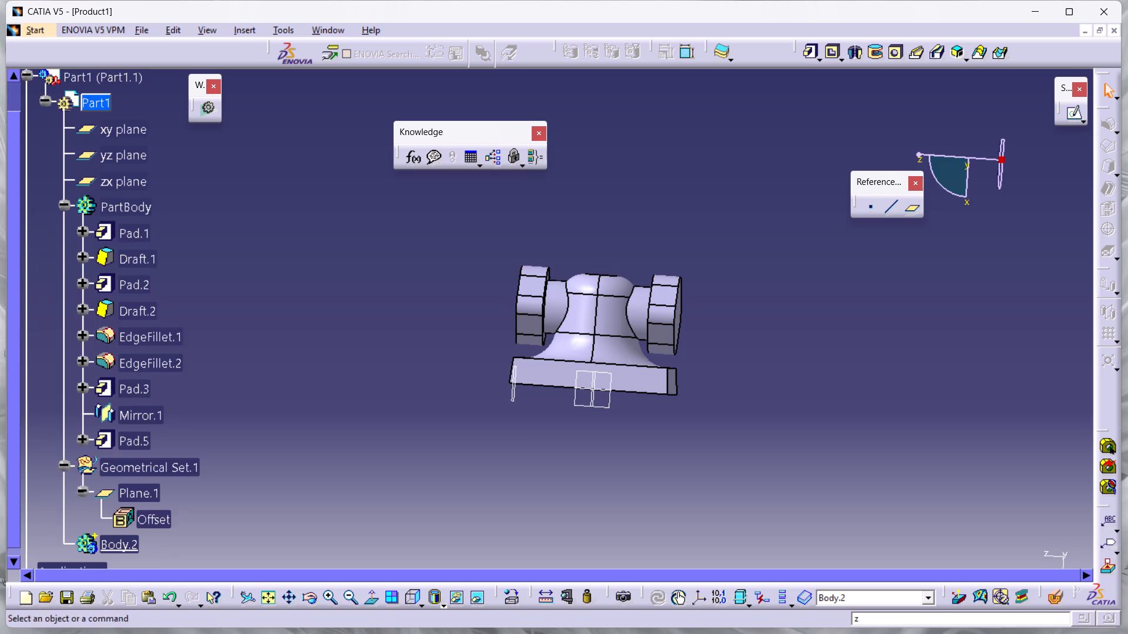
# Hide PartBody so that only the reference planes remain displayed.
pyautogui.scroll(-3, 78, 470)
pyautogui.scroll(5, 112, 418)
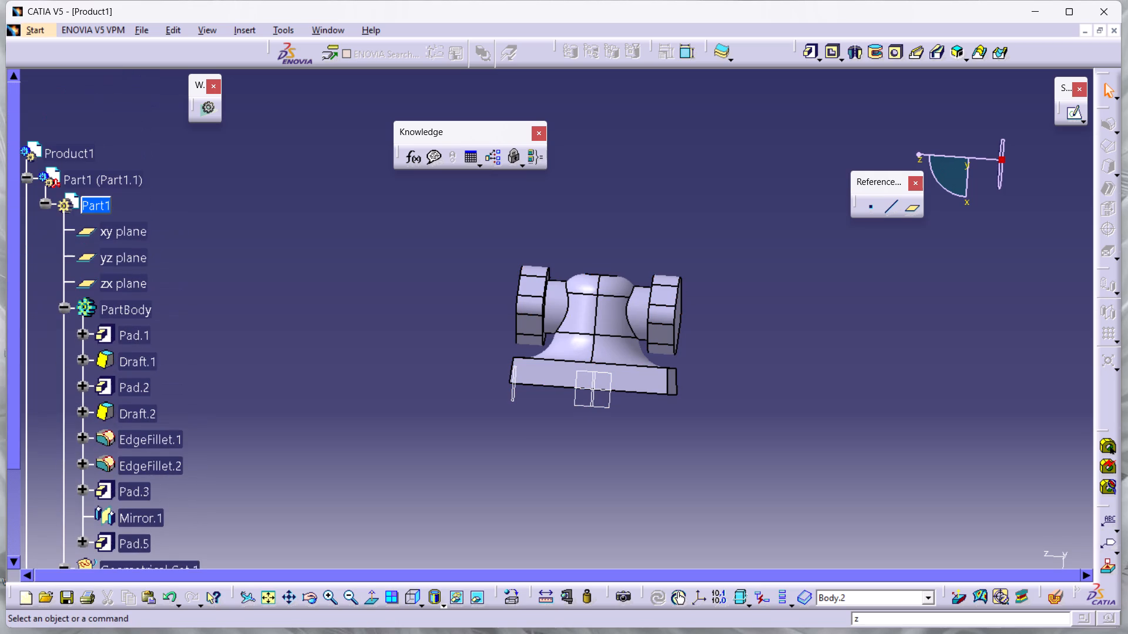
pyautogui.rightClick(137, 314)
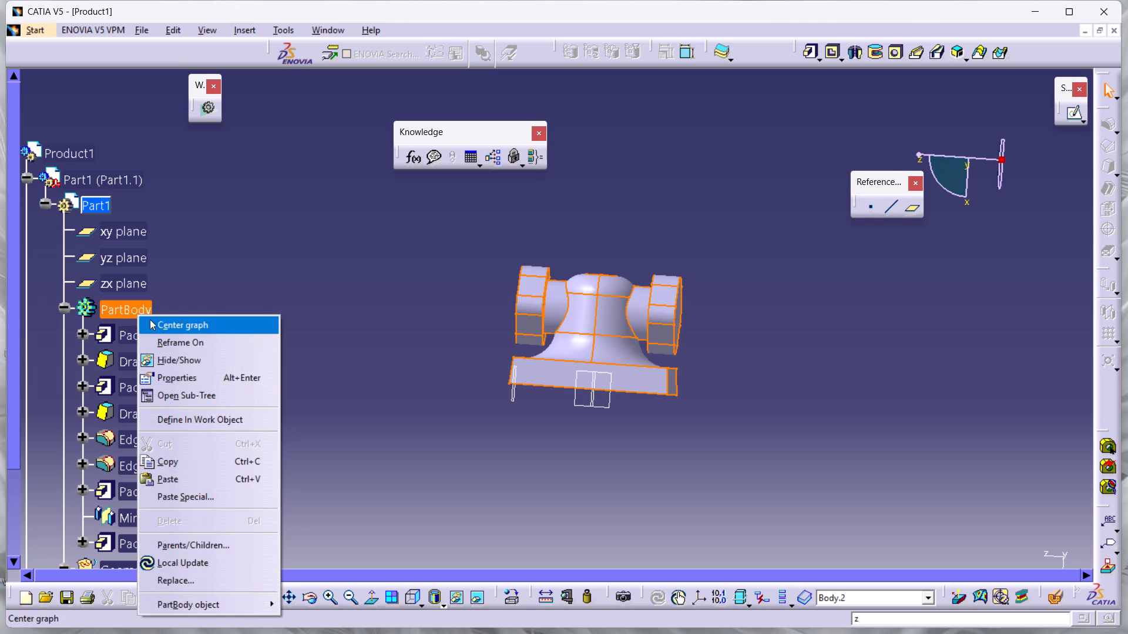
pyautogui.click(185, 360)
pyautogui.click(470, 504)
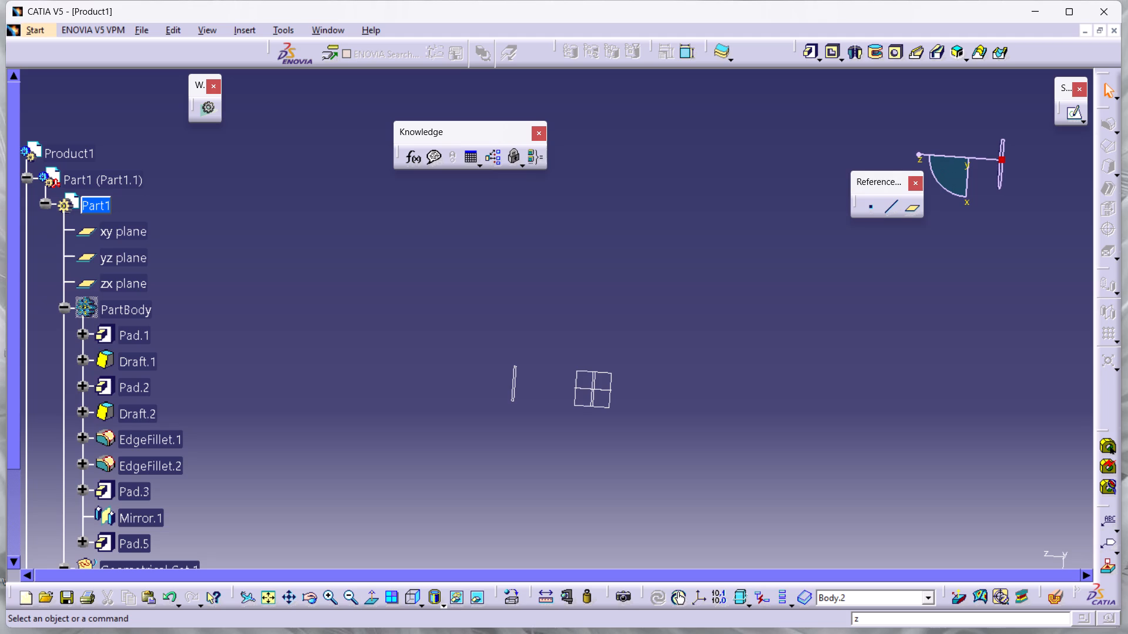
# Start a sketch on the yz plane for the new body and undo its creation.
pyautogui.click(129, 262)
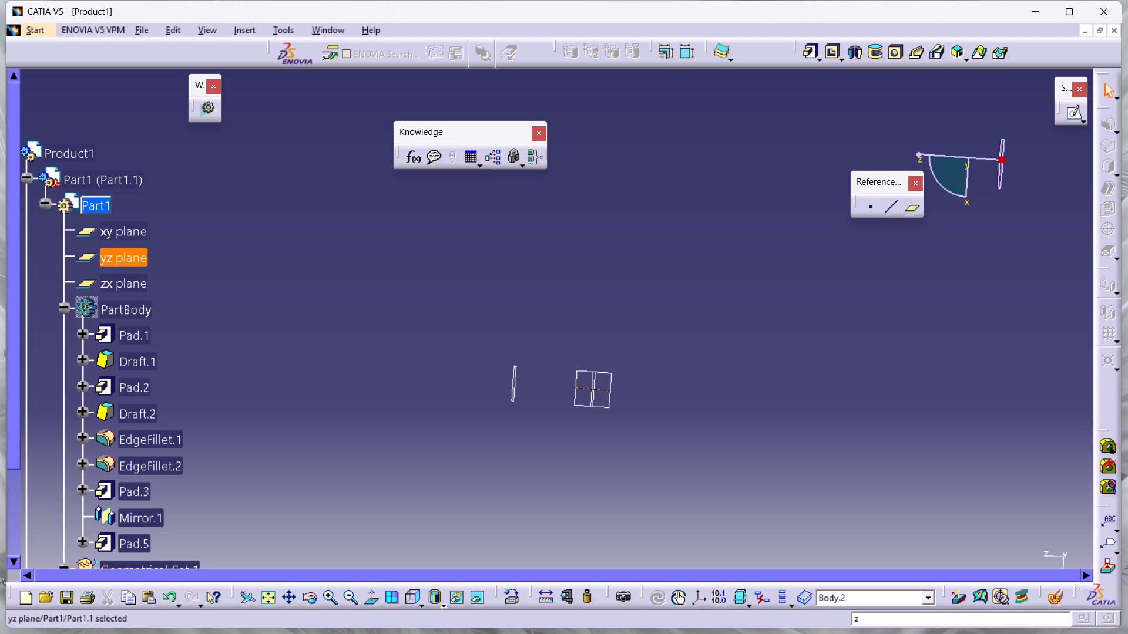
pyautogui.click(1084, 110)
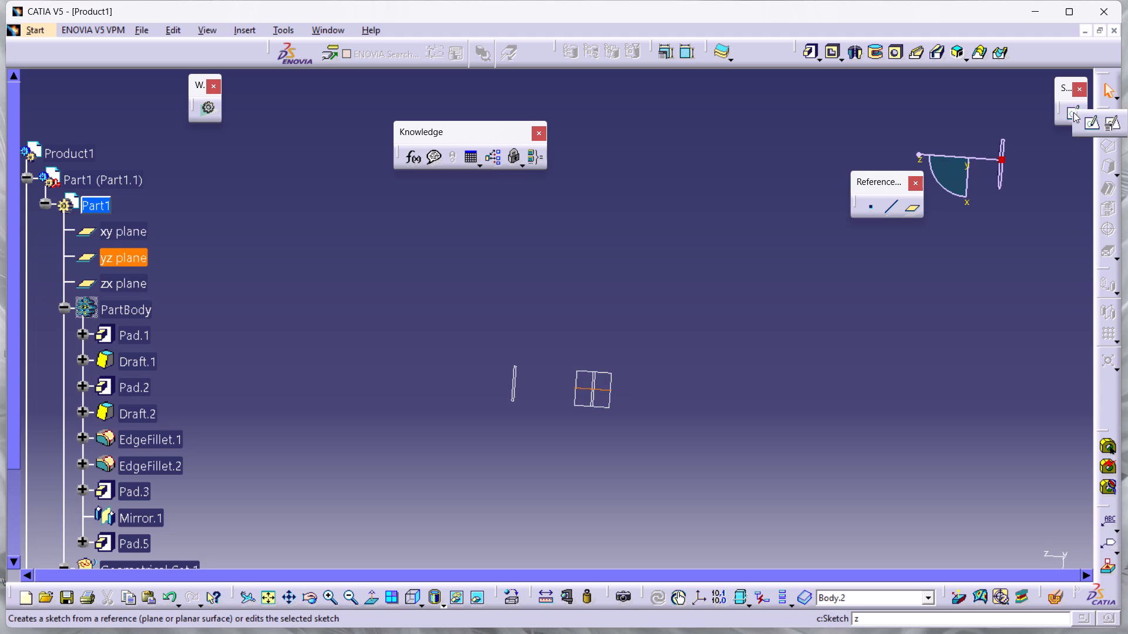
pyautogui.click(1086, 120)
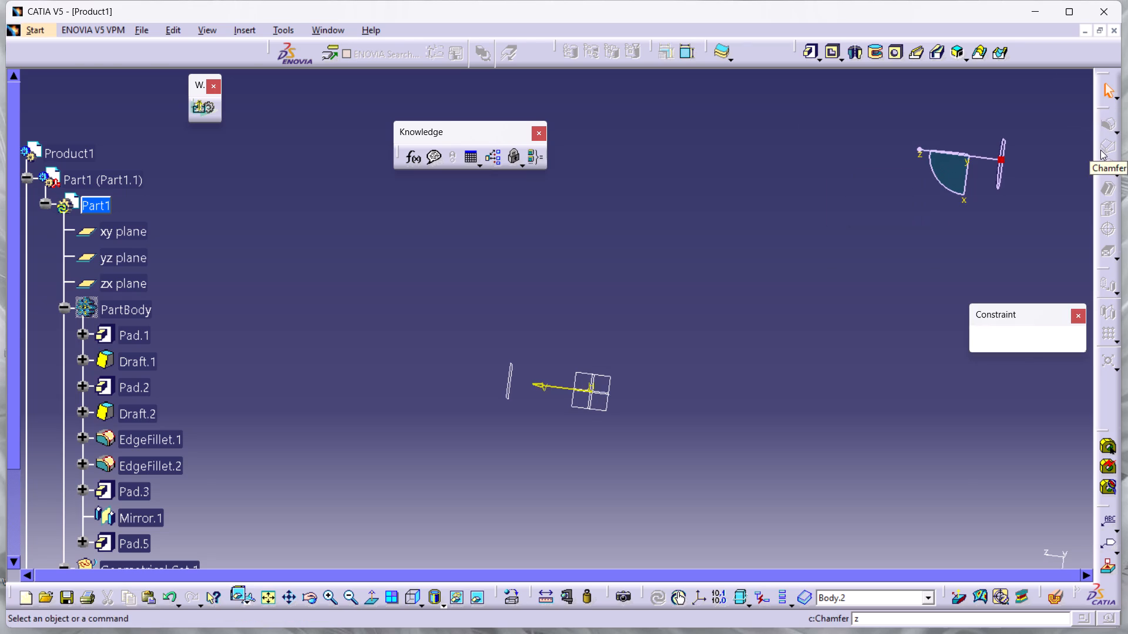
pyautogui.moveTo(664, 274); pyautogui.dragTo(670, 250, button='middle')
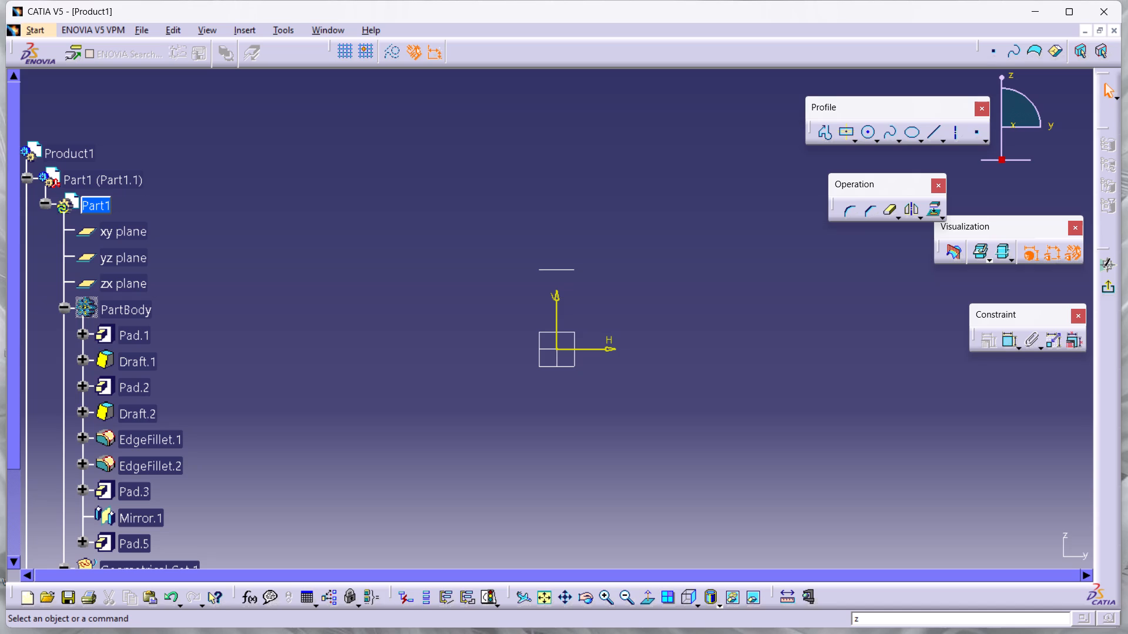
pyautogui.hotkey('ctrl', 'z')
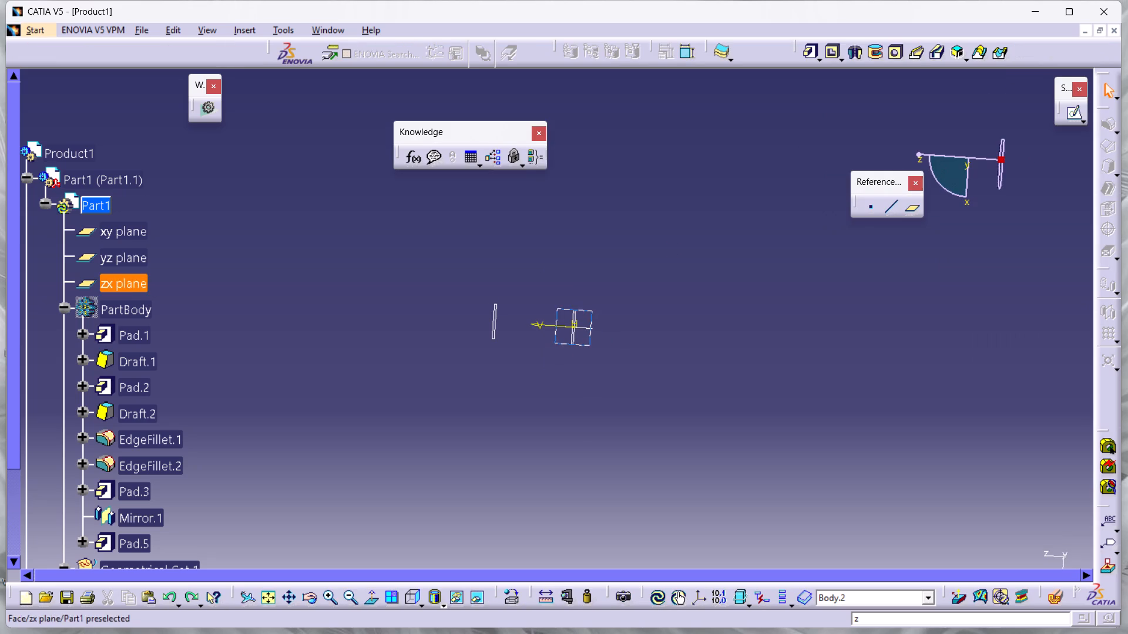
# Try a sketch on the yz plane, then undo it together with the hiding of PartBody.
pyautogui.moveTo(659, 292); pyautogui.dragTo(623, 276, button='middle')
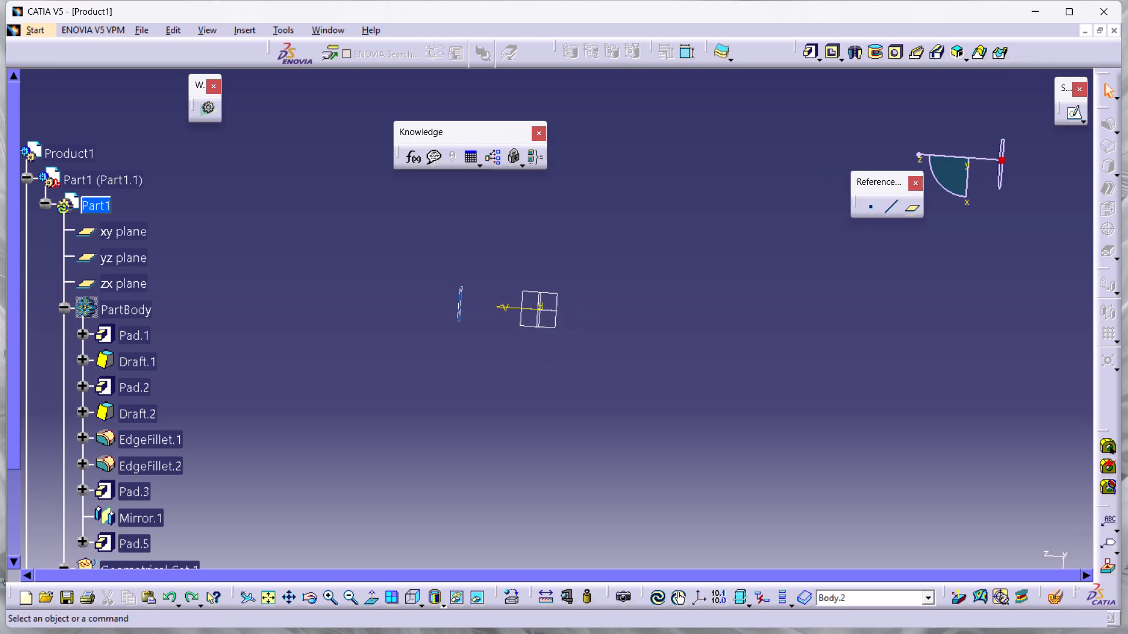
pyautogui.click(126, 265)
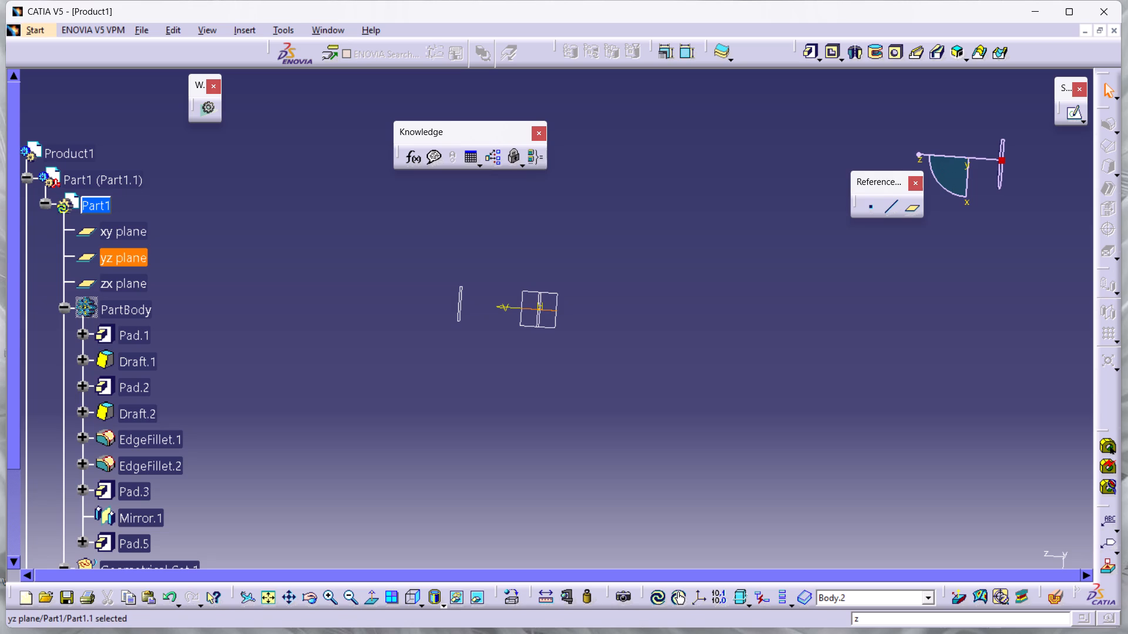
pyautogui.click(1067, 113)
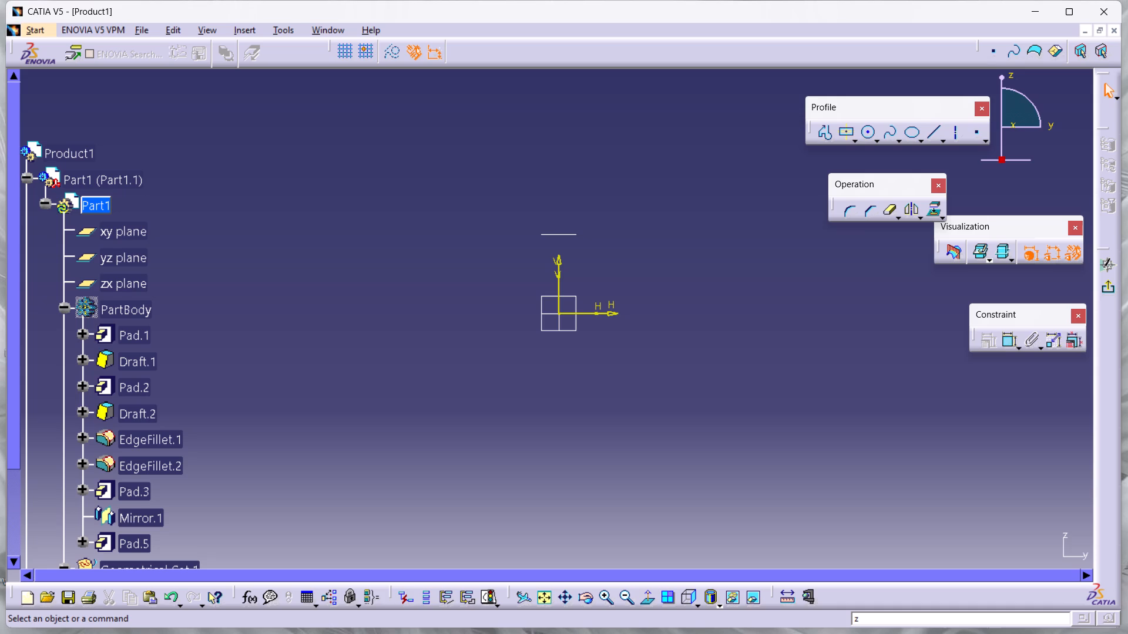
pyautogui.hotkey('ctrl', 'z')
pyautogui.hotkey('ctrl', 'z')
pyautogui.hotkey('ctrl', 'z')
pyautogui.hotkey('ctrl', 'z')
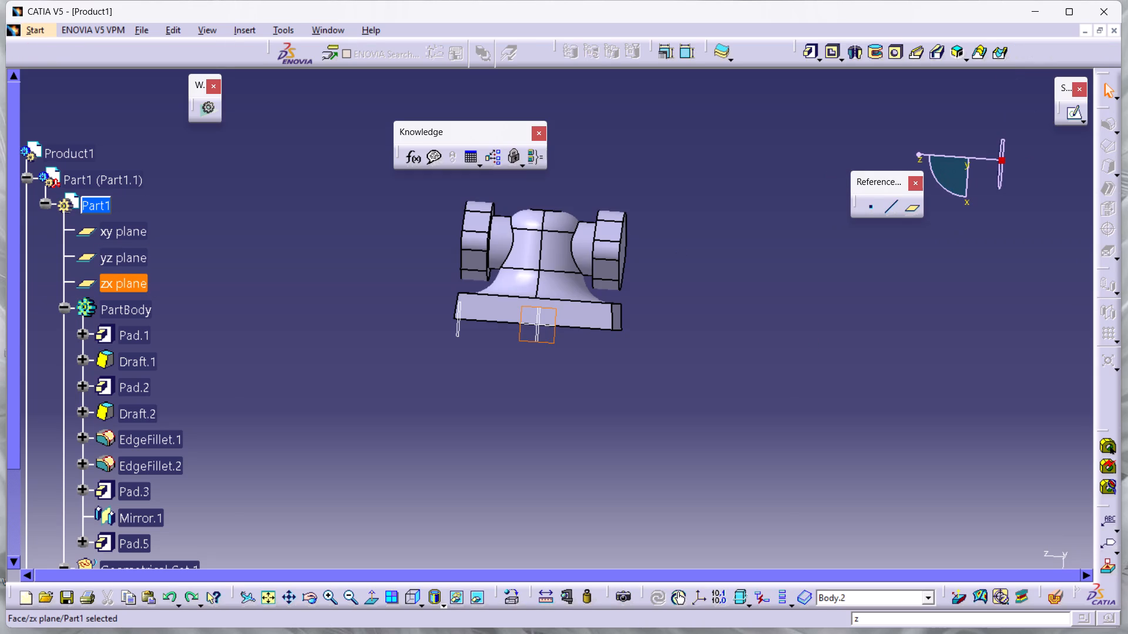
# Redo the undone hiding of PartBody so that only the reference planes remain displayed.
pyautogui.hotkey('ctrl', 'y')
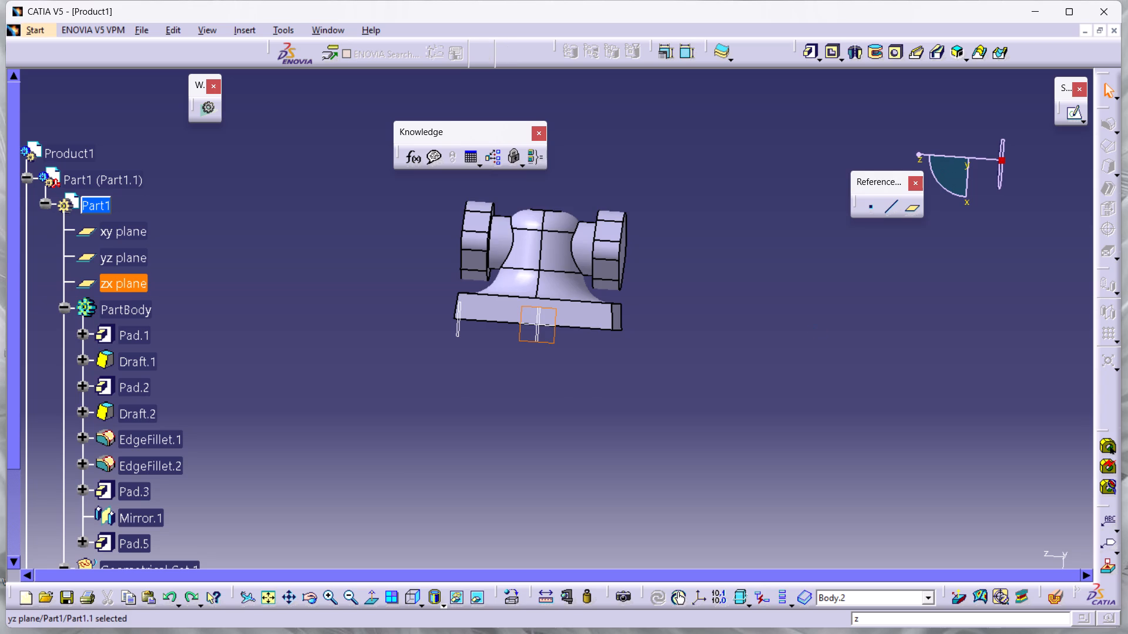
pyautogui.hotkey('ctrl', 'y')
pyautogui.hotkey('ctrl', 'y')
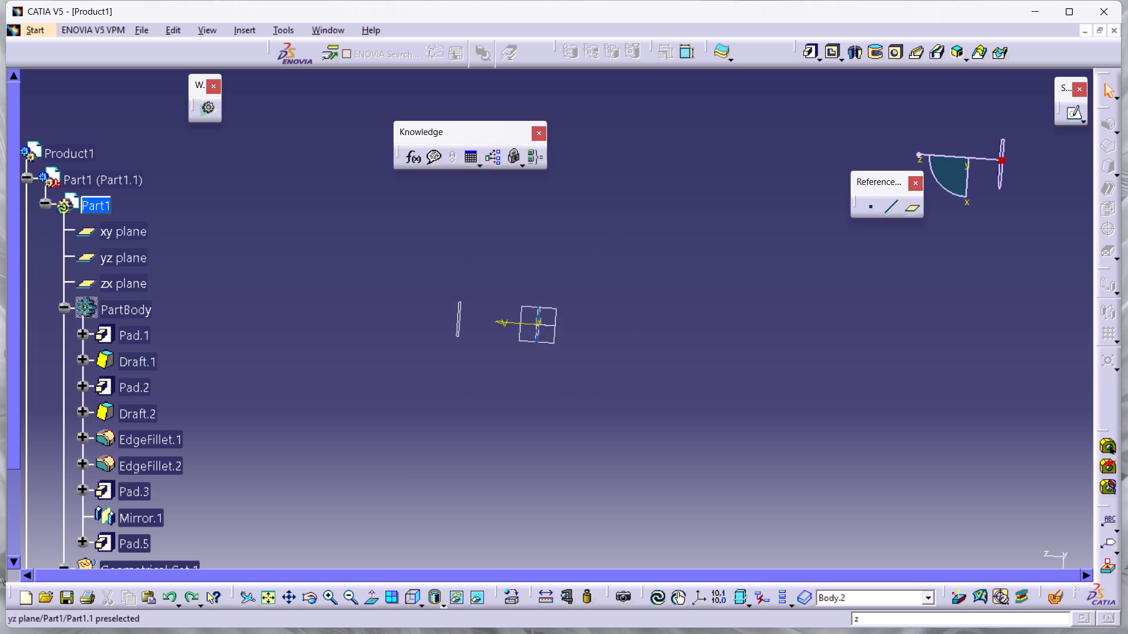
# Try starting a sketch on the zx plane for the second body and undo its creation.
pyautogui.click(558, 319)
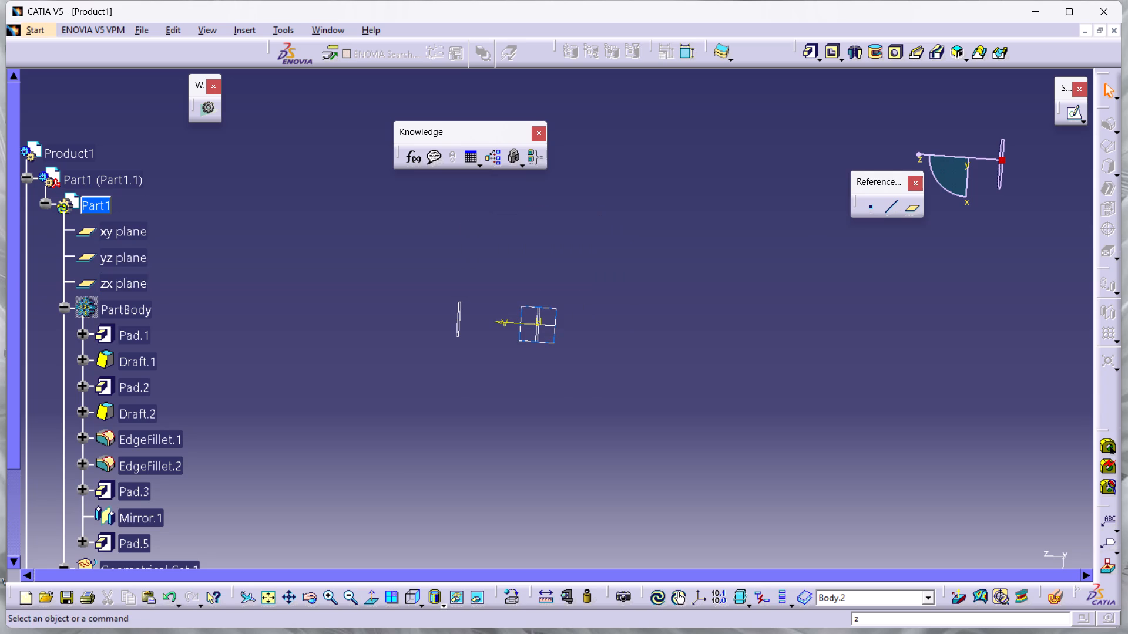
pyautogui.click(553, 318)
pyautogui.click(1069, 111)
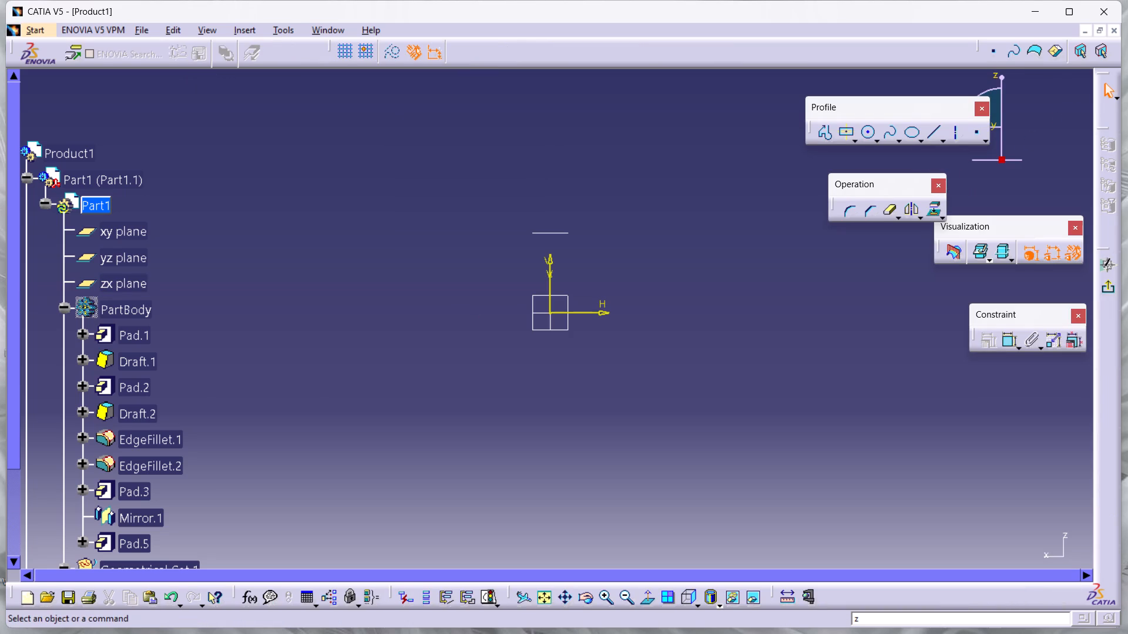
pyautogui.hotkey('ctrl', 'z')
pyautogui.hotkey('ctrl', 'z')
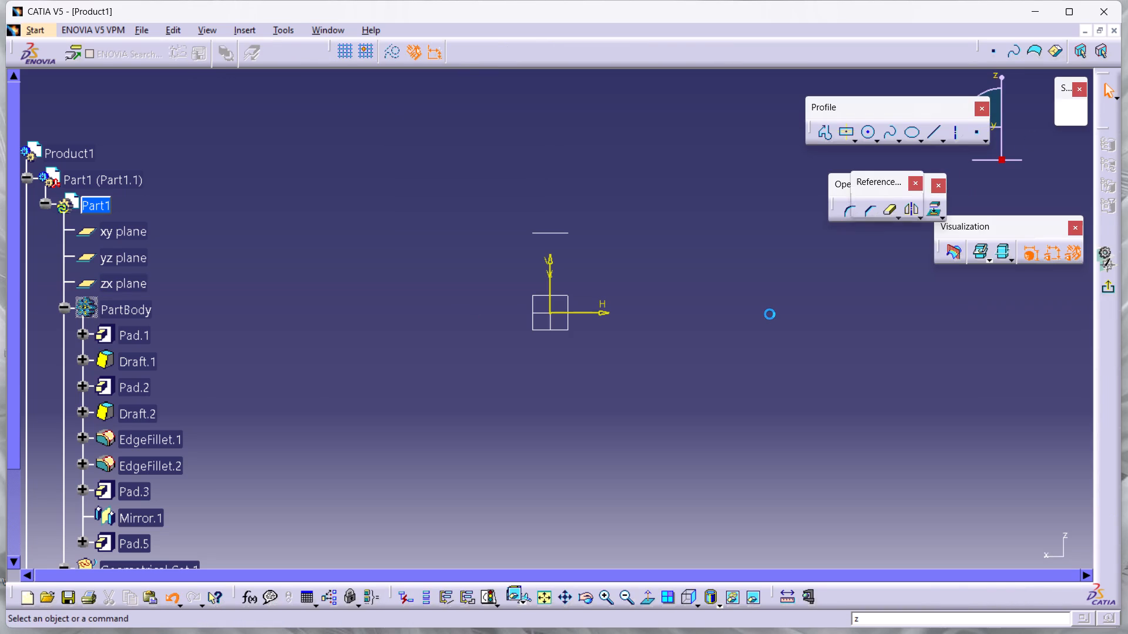
# Undo the modelling history of Part1 all the way back to an empty PartBody.
pyautogui.hotkey('ctrl', 'z')
pyautogui.hotkey('ctrl', 'z')
pyautogui.hotkey('ctrl', 'z')
pyautogui.hotkey('ctrl', 'z')
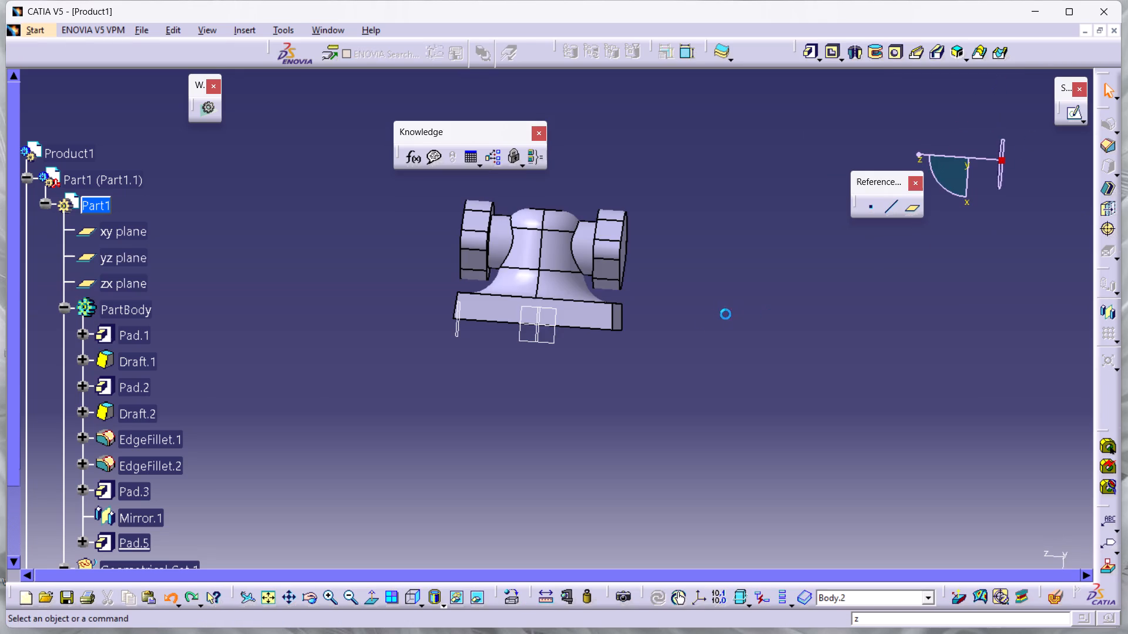
pyautogui.hotkey('ctrl', 'z')
pyautogui.hotkey('ctrl', 'z')
pyautogui.hotkey('ctrl', 'z')
pyautogui.hotkey('ctrl', 'z')
pyautogui.hotkey('ctrl', 'z')
pyautogui.hotkey('ctrl', 'z')
pyautogui.hotkey('ctrl', 'z')
pyautogui.hotkey('ctrl', 'z')
pyautogui.hotkey('ctrl', 'z')
pyautogui.hotkey('ctrl', 'z')
pyautogui.hotkey('ctrl', 'z')
pyautogui.hotkey('ctrl', 'z')
pyautogui.hotkey('ctrl', 'z')
pyautogui.hotkey('ctrl', 'z')
pyautogui.hotkey('ctrl', 'z')
pyautogui.hotkey('ctrl', 'z')
pyautogui.hotkey('ctrl', 'z')
pyautogui.hotkey('ctrl', 'z')
pyautogui.hotkey('ctrl', 'z')
pyautogui.hotkey('ctrl', 'z')
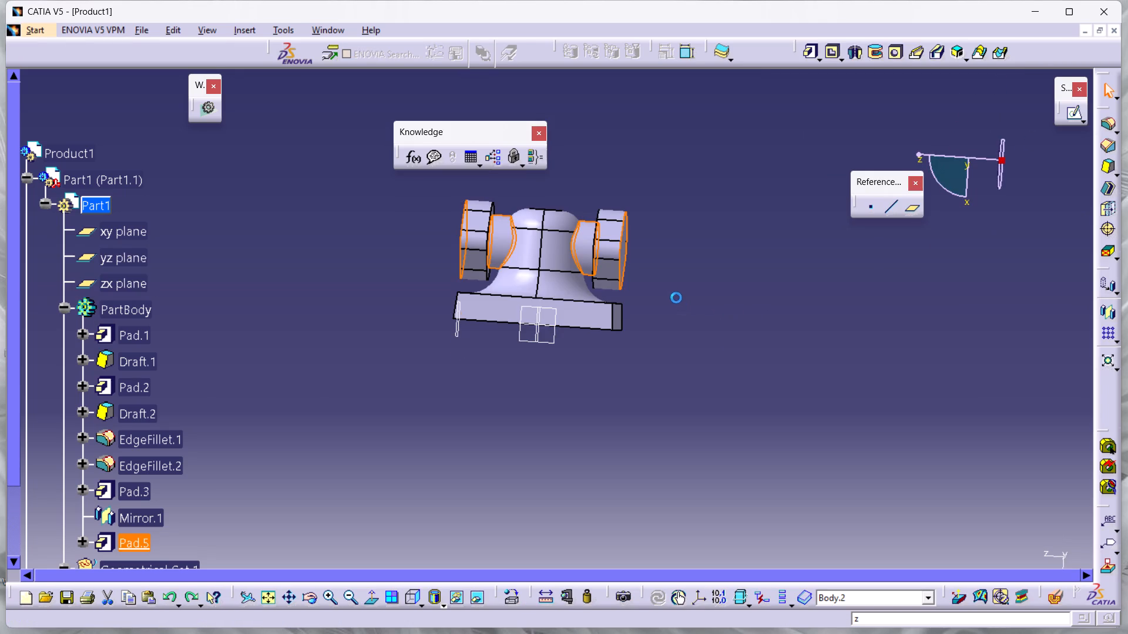
pyautogui.keyDown('ctrl'); pyautogui.moveTo(674, 295); pyautogui.dragTo(673, 321, button='middle'); pyautogui.keyUp('ctrl')
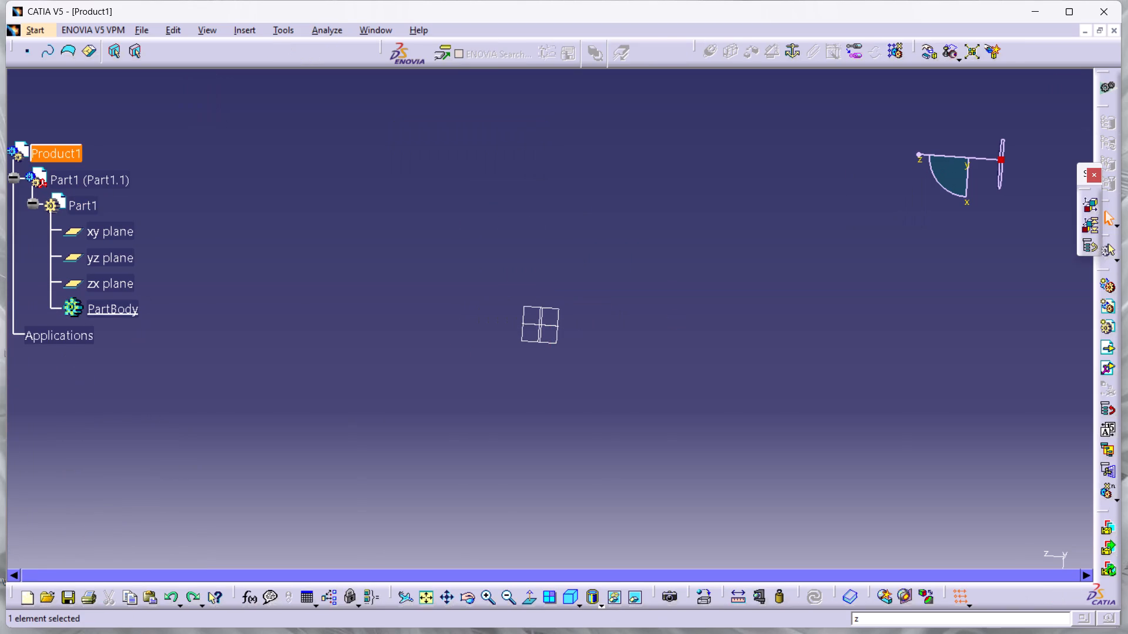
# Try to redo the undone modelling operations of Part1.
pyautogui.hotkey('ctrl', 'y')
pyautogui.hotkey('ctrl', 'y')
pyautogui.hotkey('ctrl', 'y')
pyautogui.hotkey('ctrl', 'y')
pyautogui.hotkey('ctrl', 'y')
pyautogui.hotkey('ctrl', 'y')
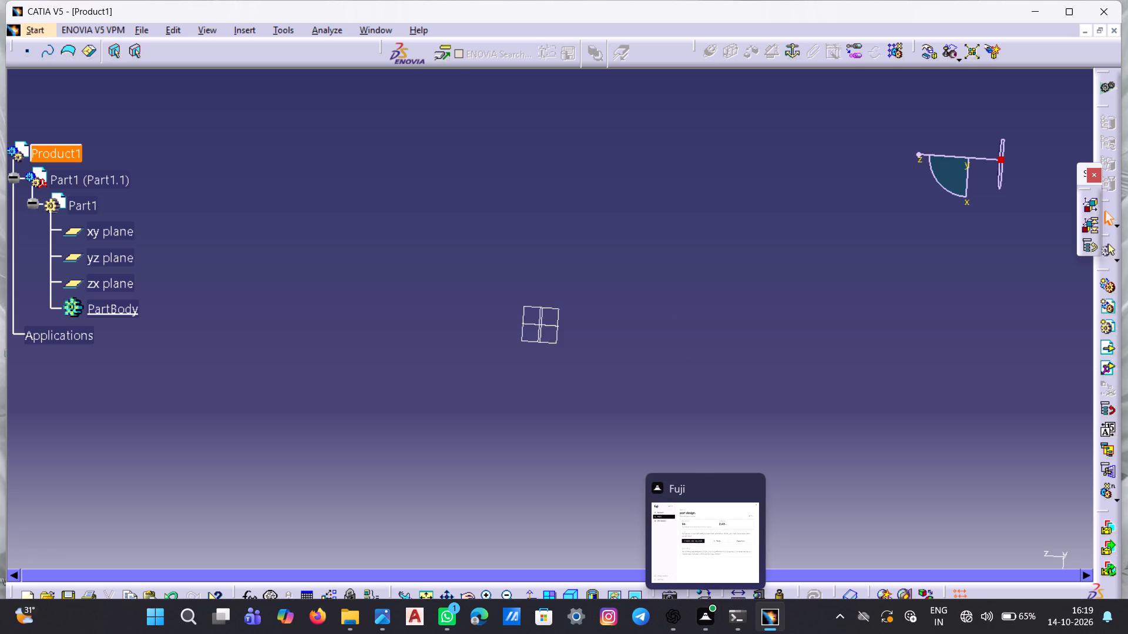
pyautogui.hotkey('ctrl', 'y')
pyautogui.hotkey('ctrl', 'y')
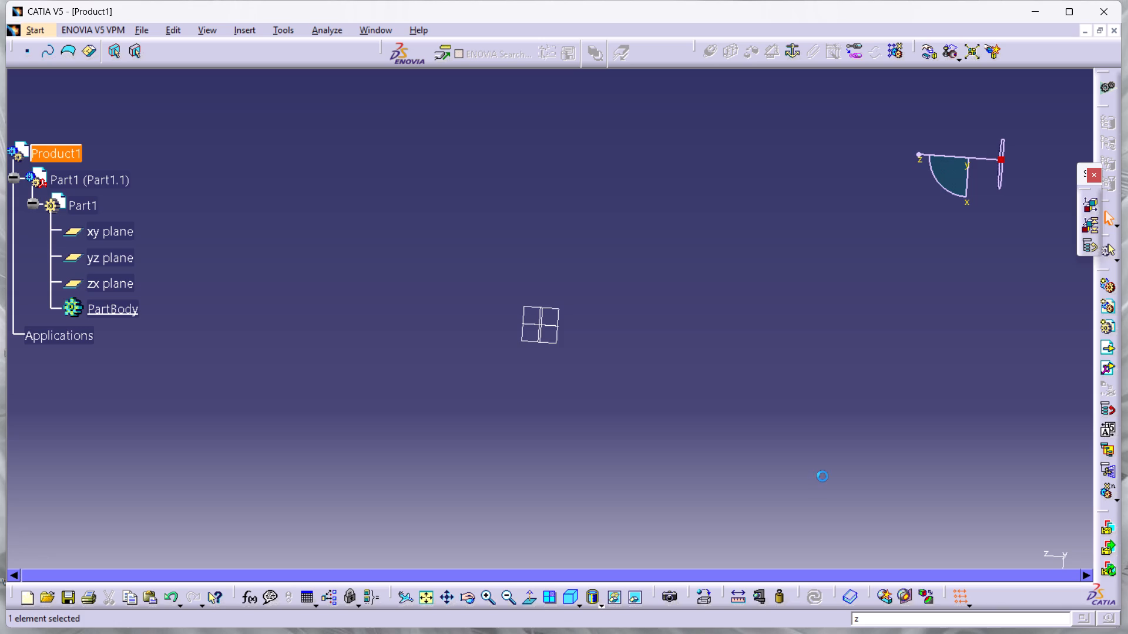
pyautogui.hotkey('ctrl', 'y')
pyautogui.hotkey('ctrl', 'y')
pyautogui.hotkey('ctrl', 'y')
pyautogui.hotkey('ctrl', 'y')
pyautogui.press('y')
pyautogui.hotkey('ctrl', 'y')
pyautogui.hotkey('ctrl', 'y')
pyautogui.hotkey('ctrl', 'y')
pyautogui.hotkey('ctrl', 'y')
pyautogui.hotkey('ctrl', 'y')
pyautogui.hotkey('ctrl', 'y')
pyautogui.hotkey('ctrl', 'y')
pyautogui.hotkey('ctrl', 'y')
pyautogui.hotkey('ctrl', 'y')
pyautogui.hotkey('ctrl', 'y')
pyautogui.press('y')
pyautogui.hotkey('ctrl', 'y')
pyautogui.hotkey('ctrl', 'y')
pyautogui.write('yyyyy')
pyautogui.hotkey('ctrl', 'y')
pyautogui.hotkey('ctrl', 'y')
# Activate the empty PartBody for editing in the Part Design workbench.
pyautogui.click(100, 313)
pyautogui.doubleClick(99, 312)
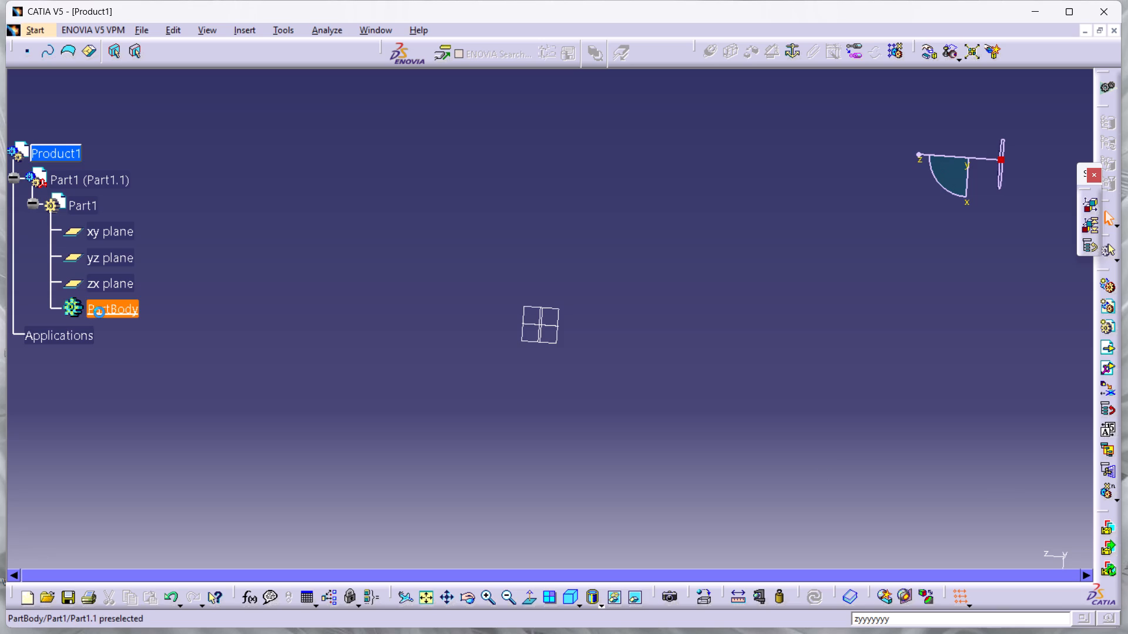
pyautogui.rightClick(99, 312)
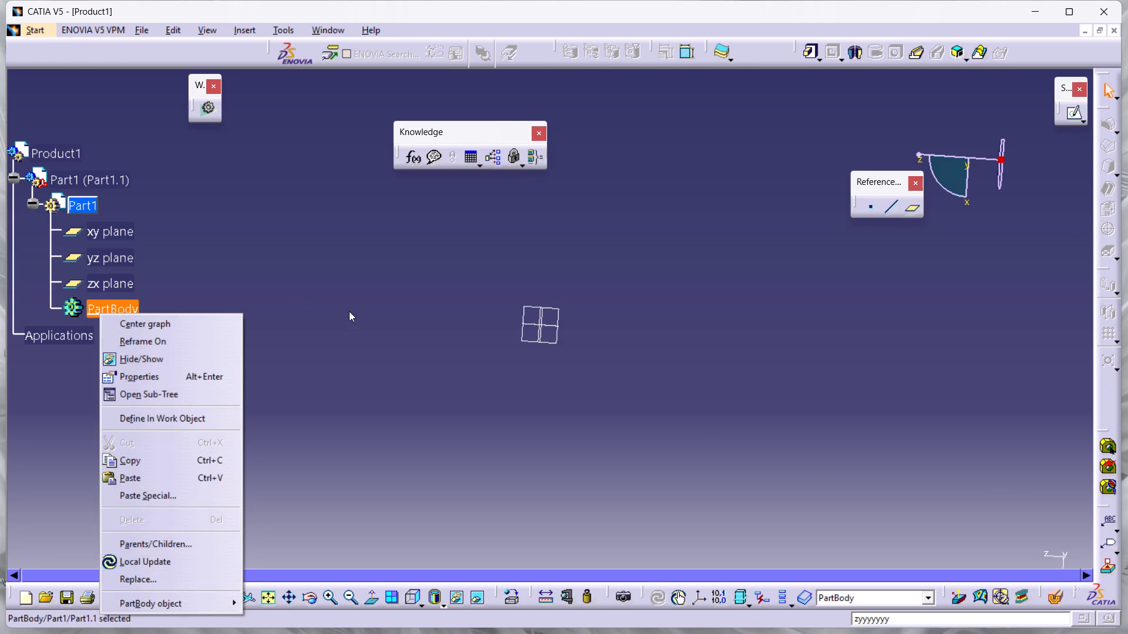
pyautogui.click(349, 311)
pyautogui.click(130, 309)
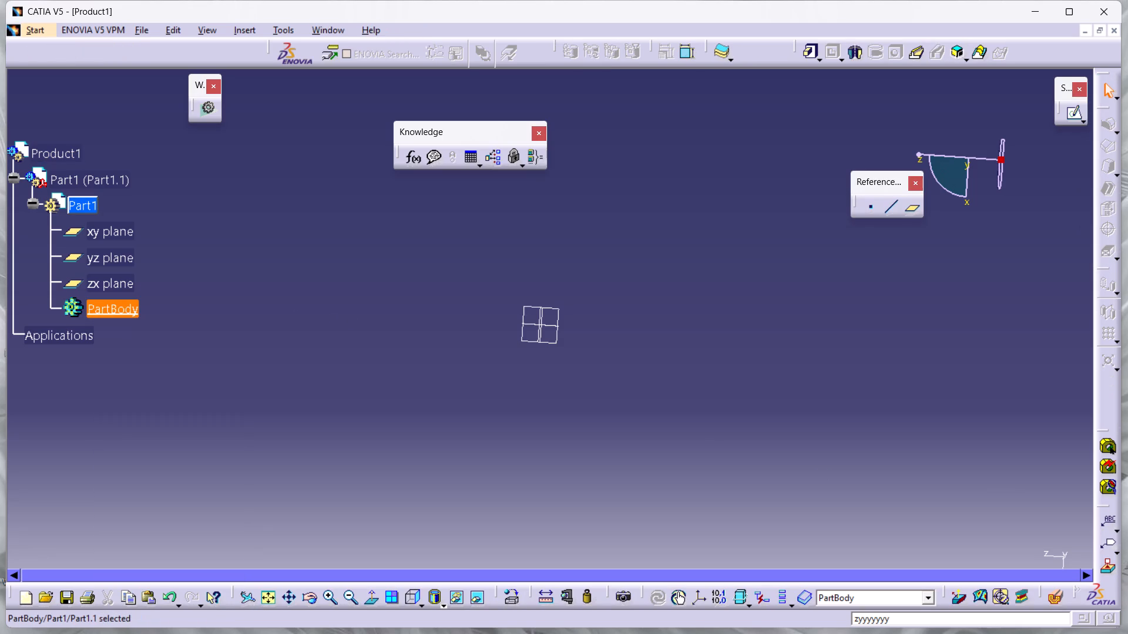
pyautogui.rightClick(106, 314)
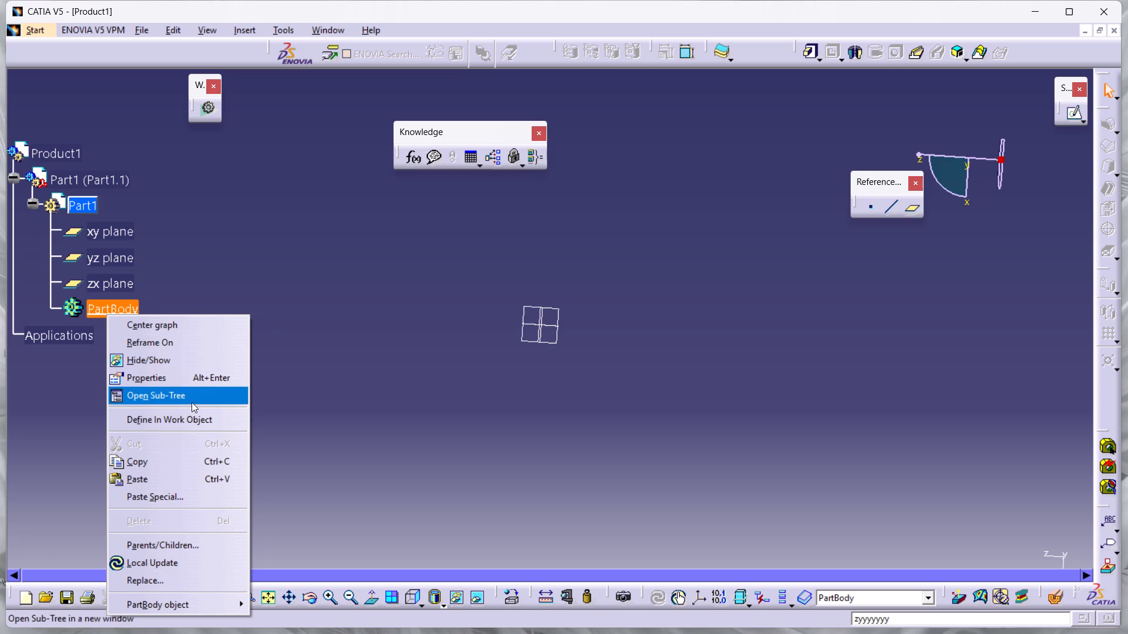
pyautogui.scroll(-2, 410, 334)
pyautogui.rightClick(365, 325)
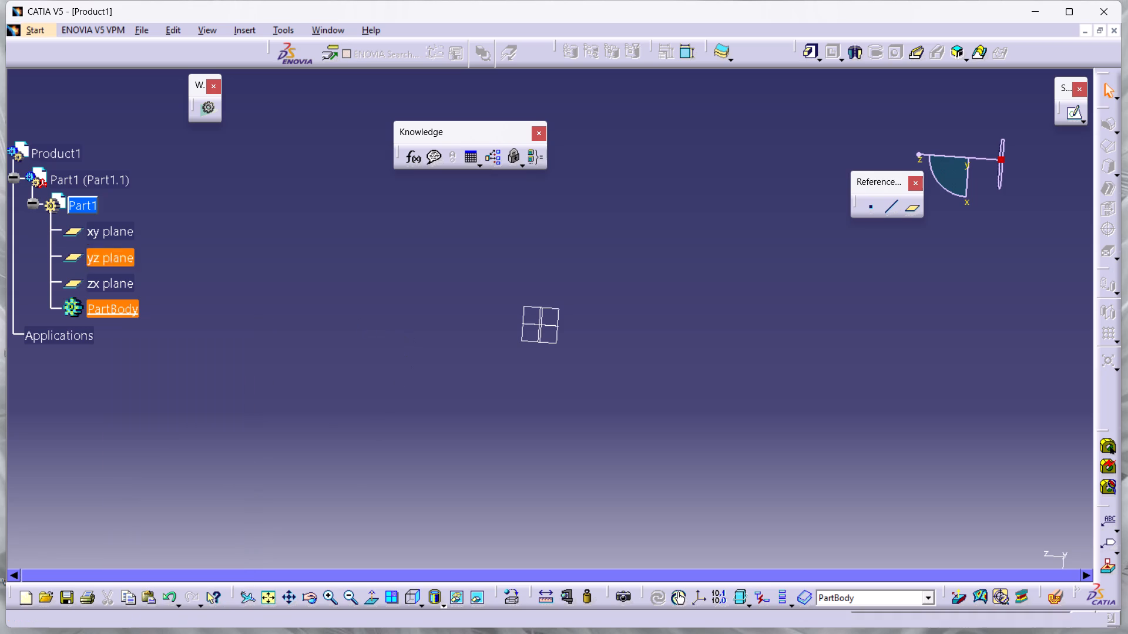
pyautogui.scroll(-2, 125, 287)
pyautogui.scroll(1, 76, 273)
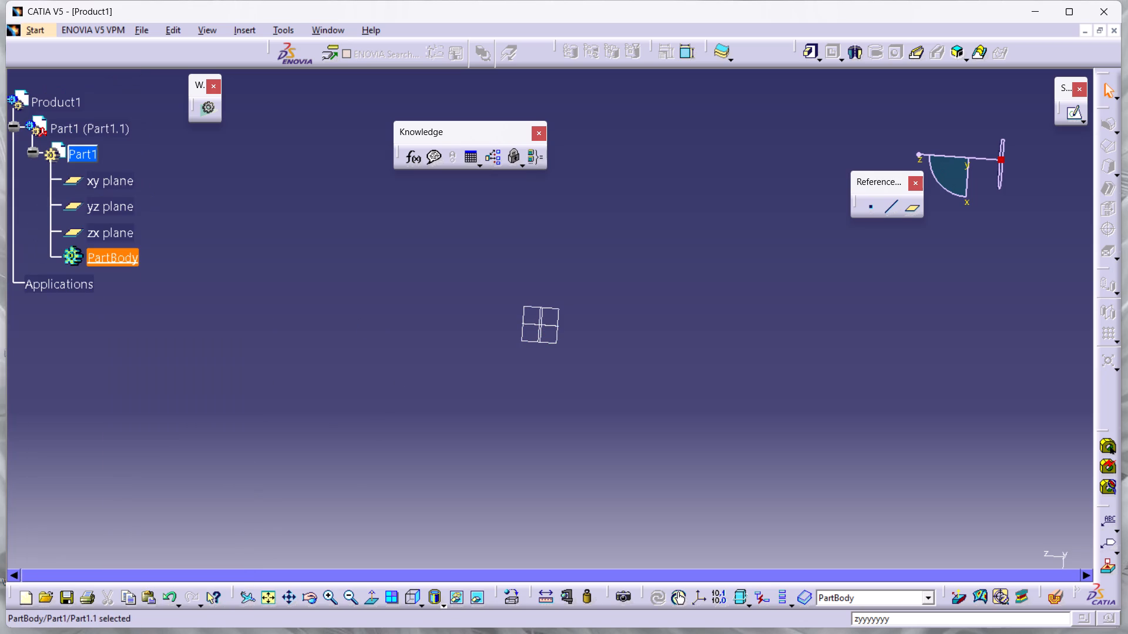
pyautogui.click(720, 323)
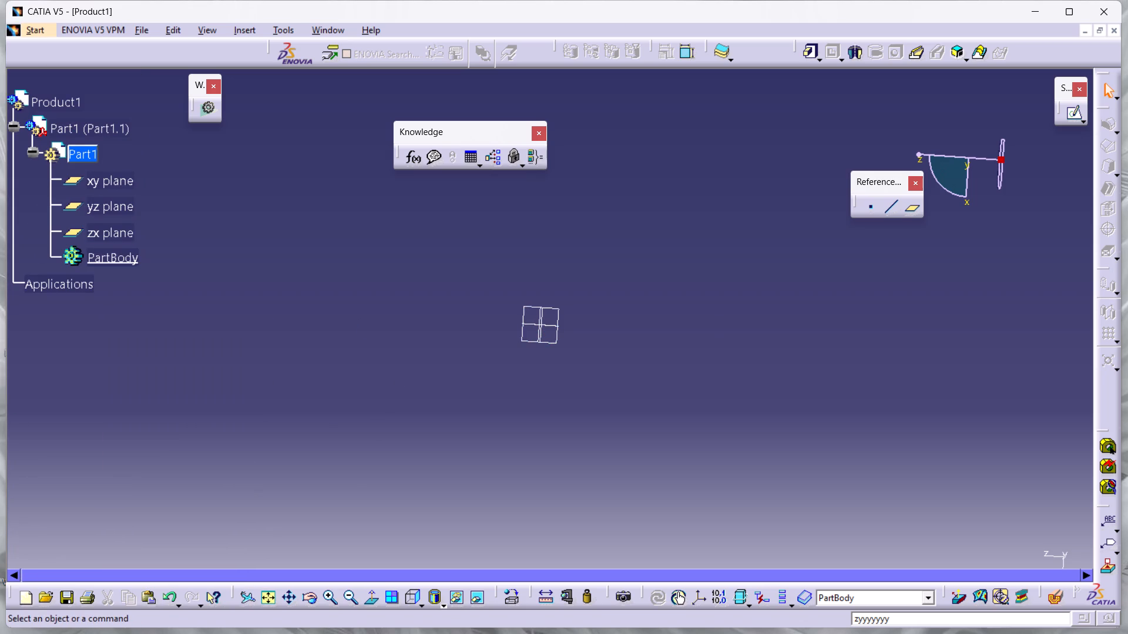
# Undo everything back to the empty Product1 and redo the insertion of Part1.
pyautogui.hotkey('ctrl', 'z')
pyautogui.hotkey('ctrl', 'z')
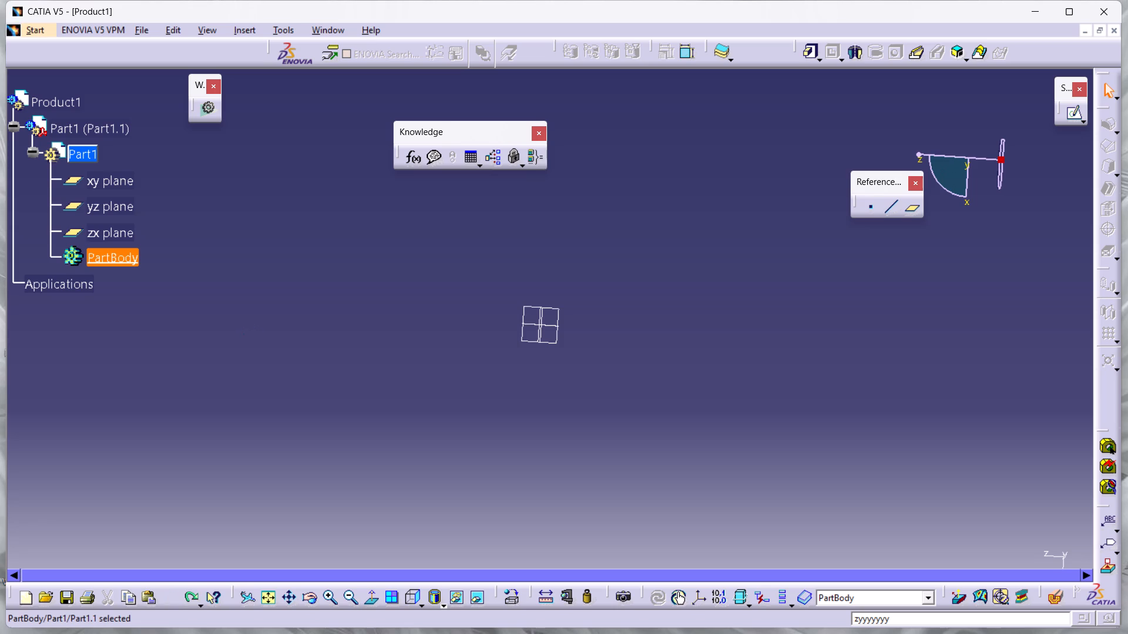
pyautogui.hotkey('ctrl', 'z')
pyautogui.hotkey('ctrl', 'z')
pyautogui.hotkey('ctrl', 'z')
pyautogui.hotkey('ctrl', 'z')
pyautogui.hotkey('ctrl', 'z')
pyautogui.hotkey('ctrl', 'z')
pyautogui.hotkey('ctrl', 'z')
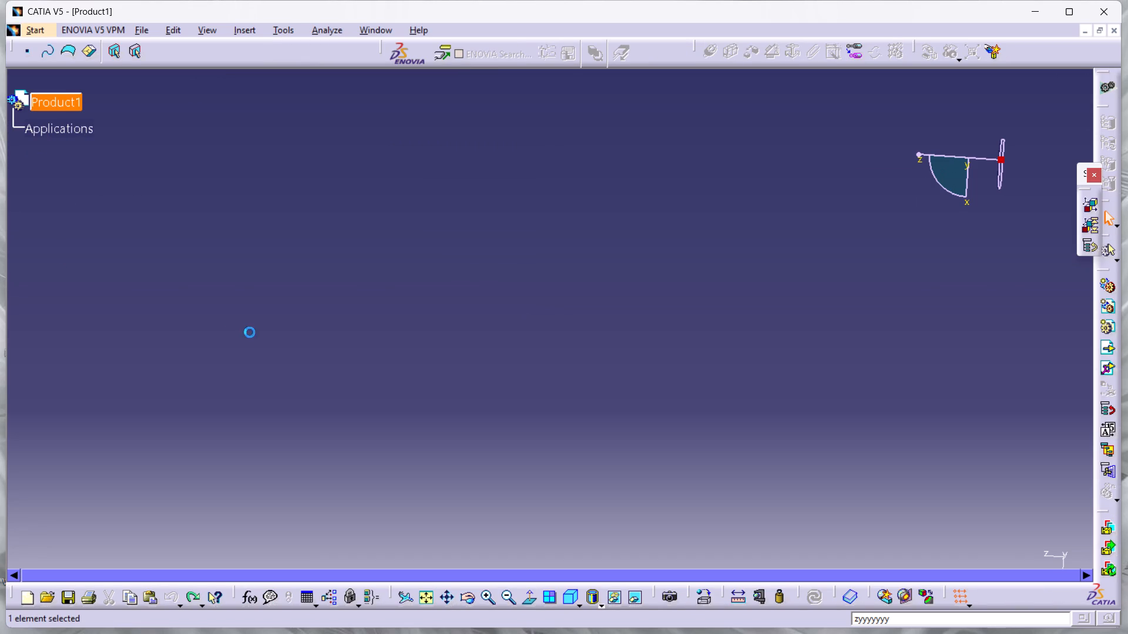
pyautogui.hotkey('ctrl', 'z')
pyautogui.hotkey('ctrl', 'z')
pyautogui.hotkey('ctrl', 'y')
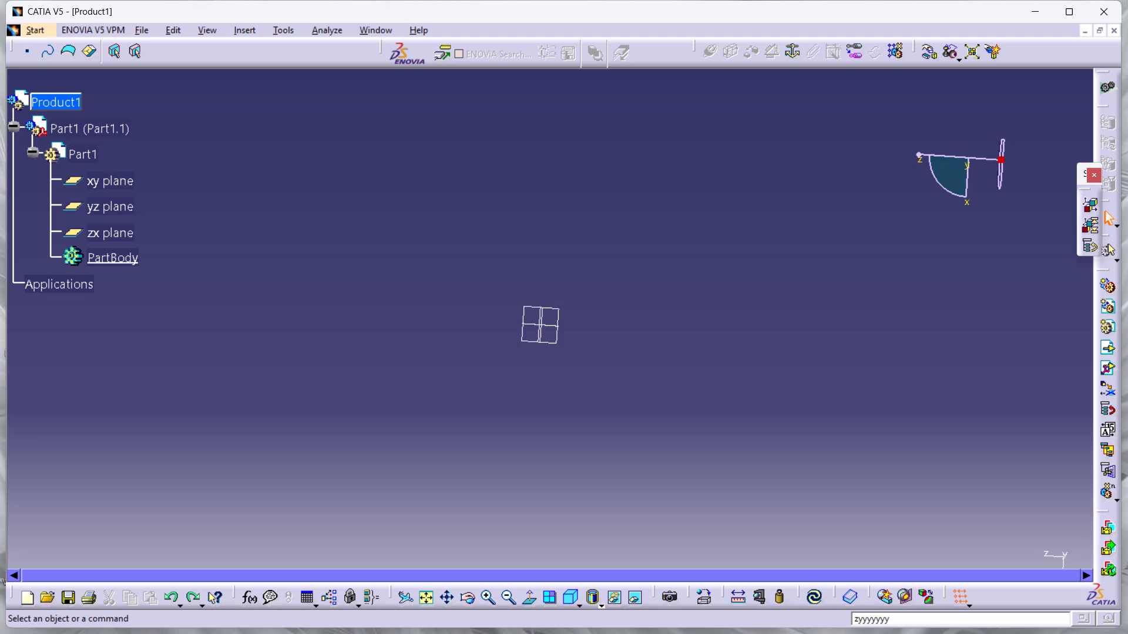
# Switch to the Part Design workbench and start a new sketch on the yz plane of Part1.
pyautogui.click(112, 211)
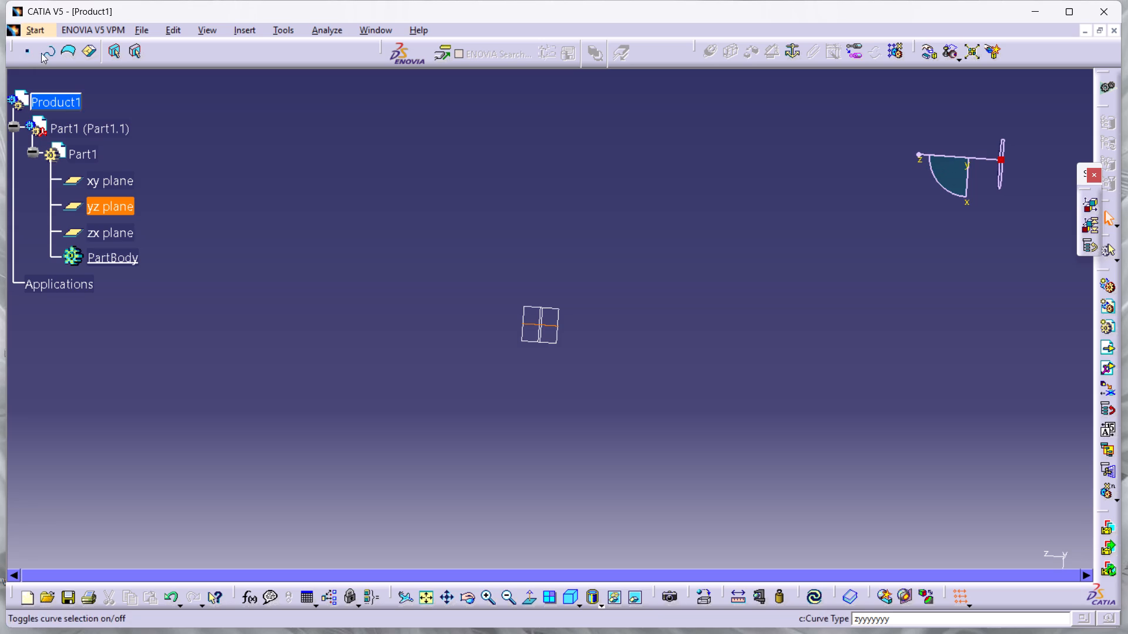
pyautogui.click(36, 33)
pyautogui.click(88, 65)
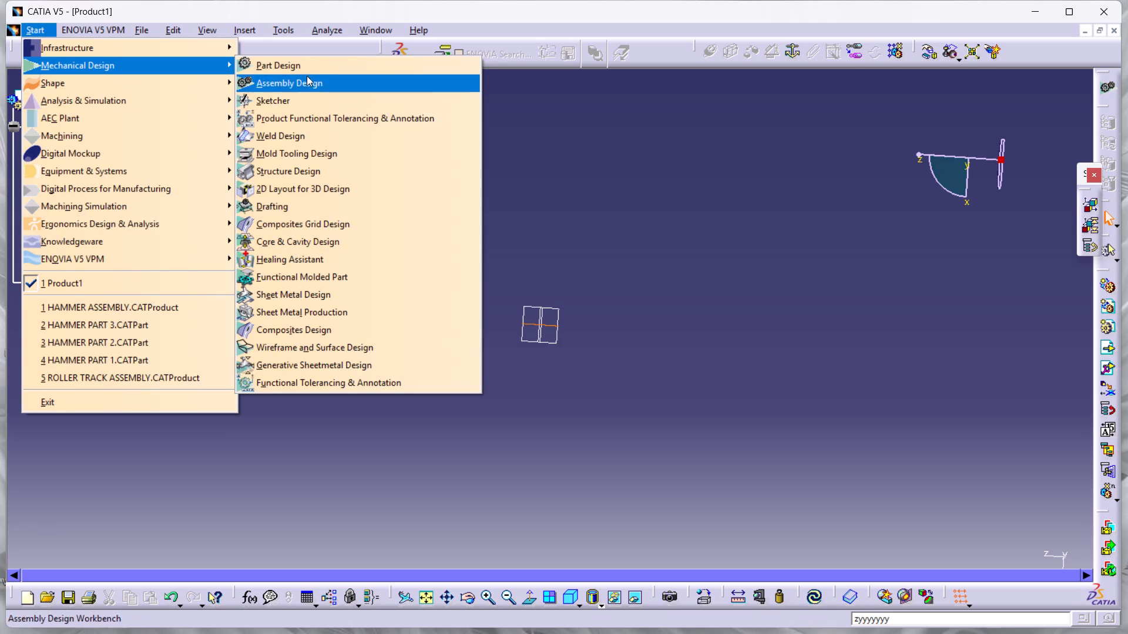
pyautogui.click(308, 72)
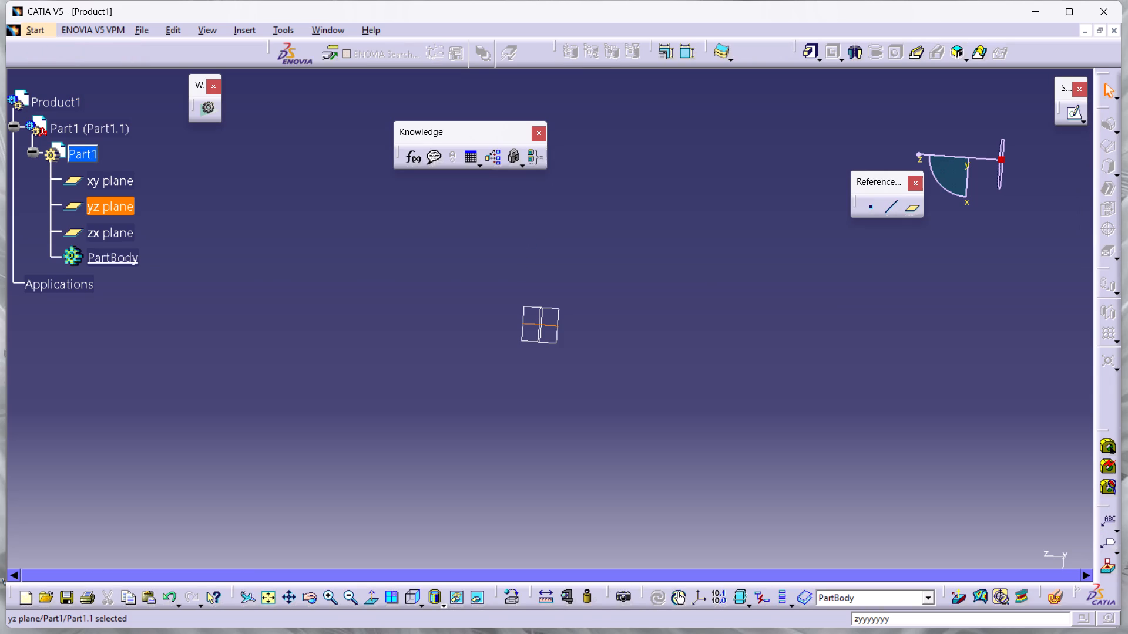
pyautogui.click(1065, 116)
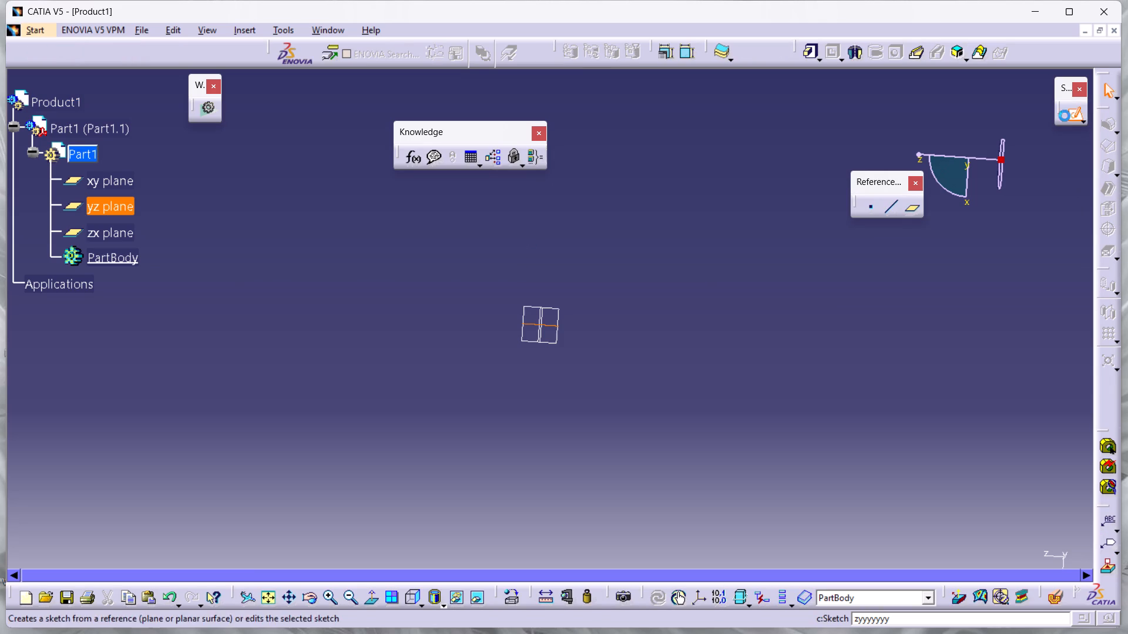
pyautogui.middleClick(691, 233)
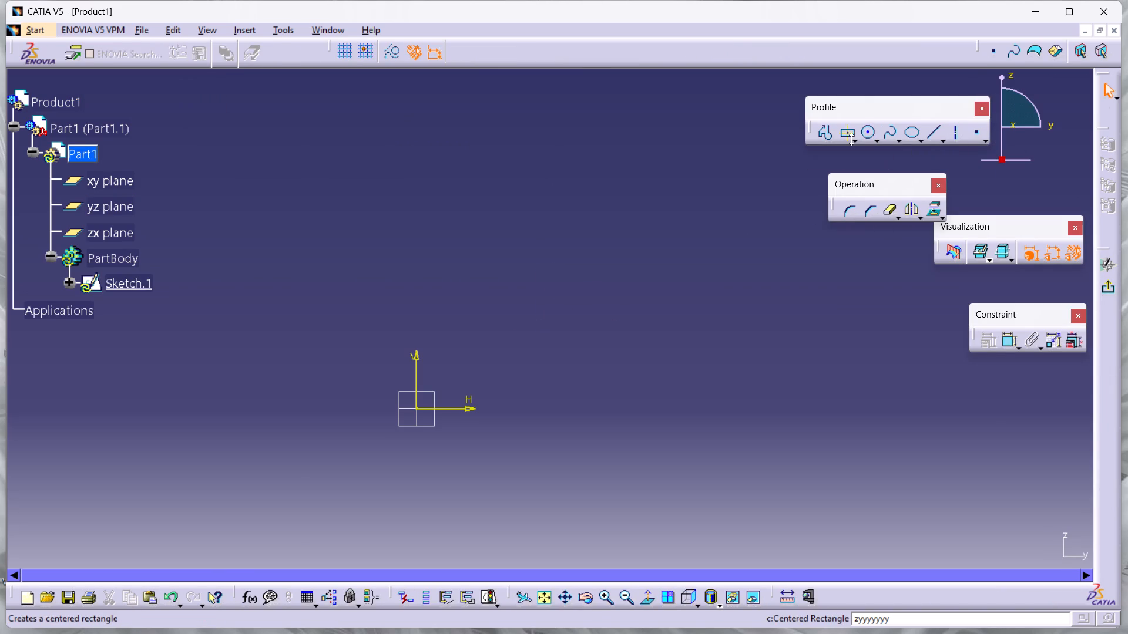
# Draw a centered rectangle about 448 by 188 mm with its center on the sketch origin.
pyautogui.click(840, 129)
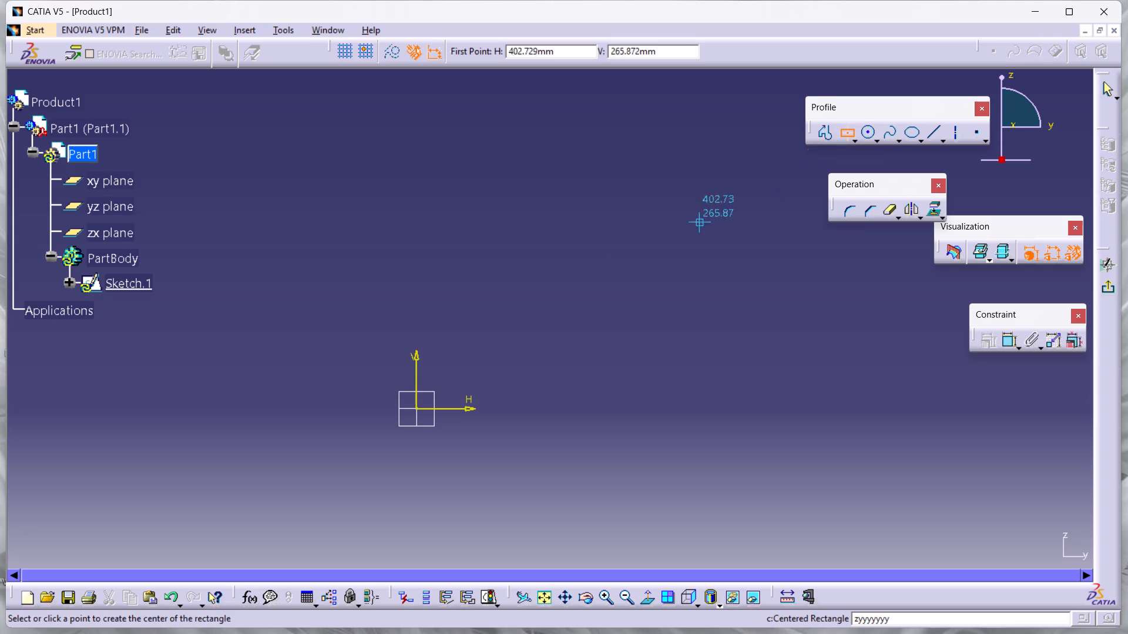
pyautogui.click(416, 407)
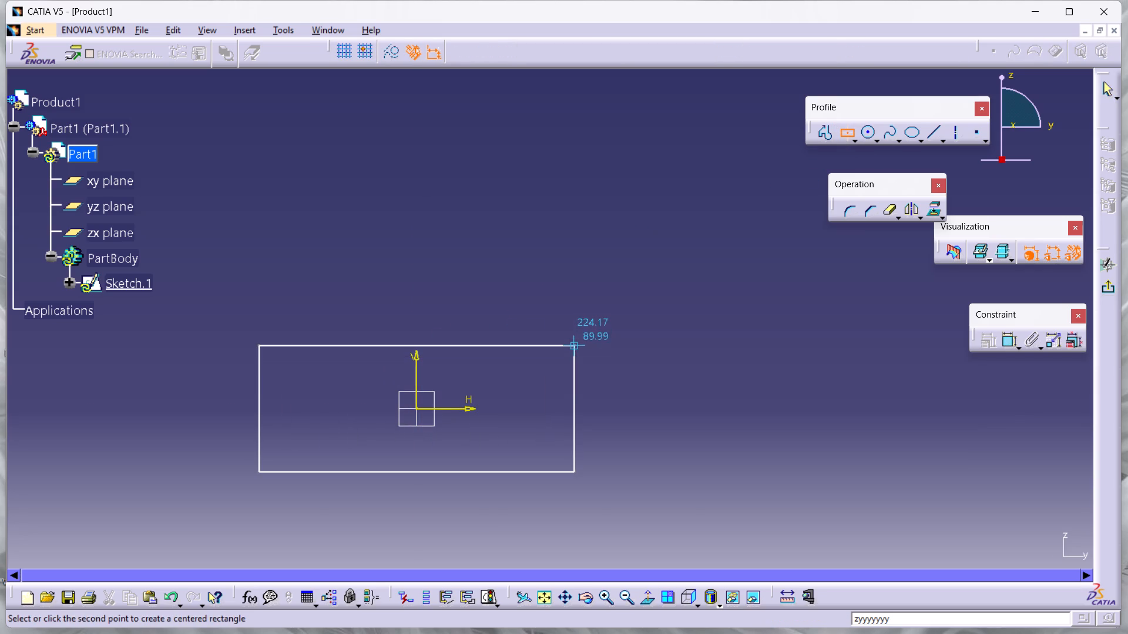
pyautogui.click(576, 342)
# Add dimensional constraints for the rectangle's height and width.
pyautogui.doubleClick(1009, 338)
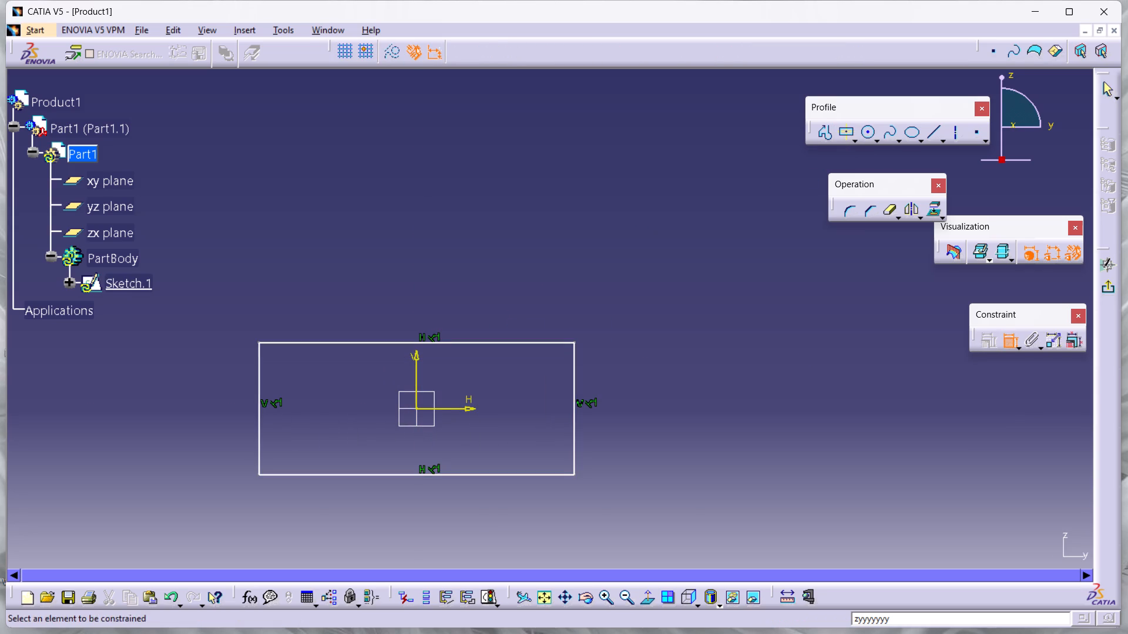
pyautogui.click(578, 423)
pyautogui.click(663, 420)
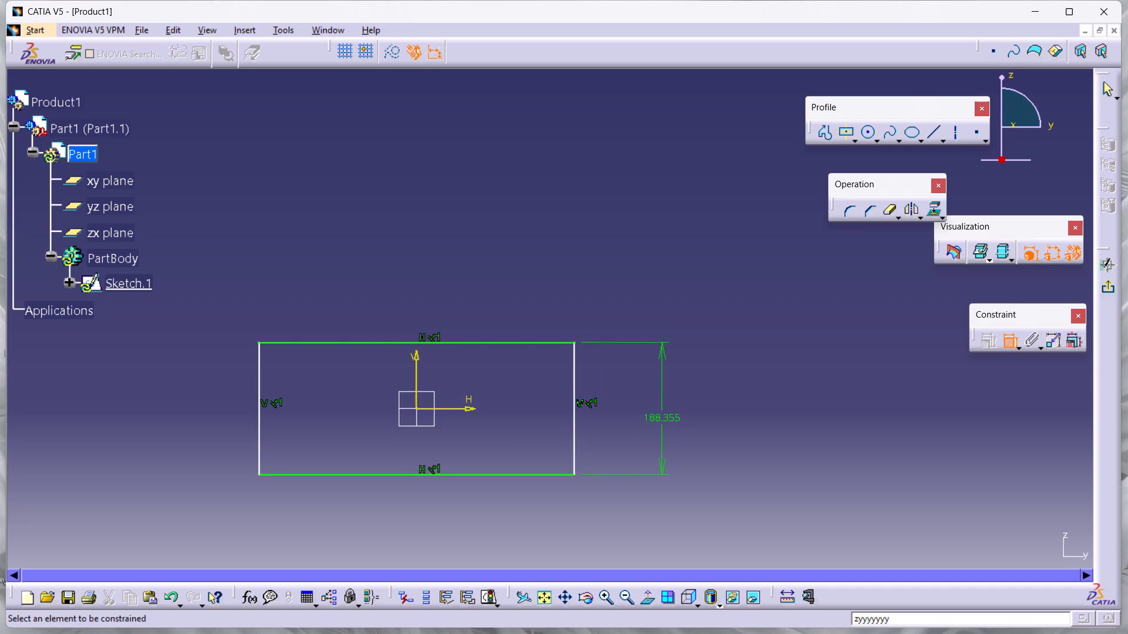
pyautogui.click(498, 340)
pyautogui.click(493, 282)
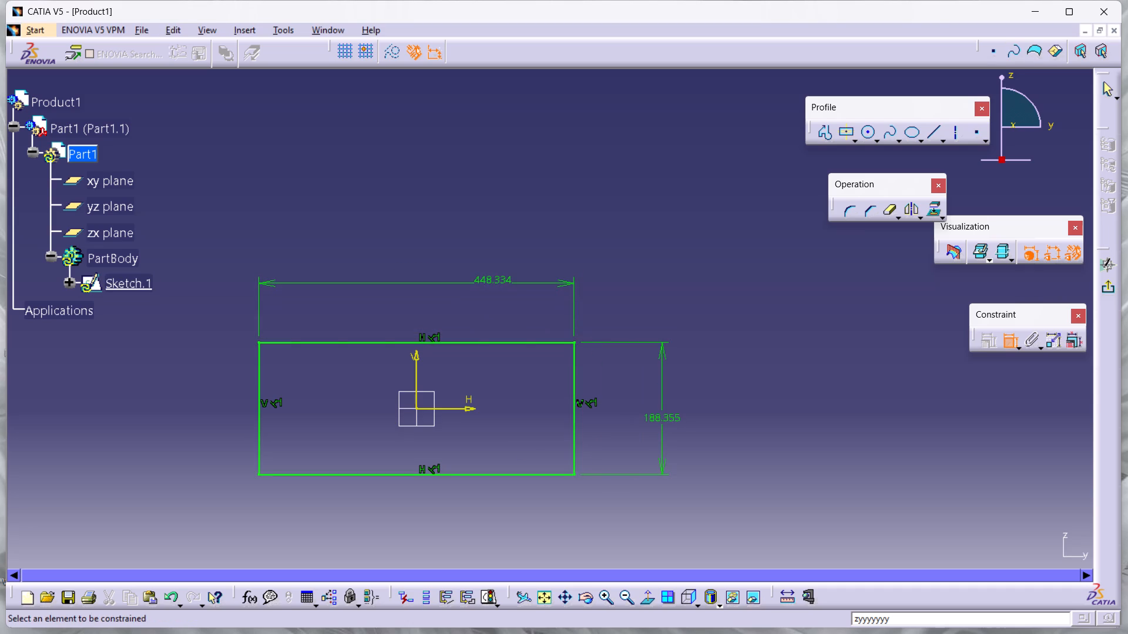
# Set both the width and the height of the rectangle to 180 mm.
pyautogui.doubleClick(483, 282)
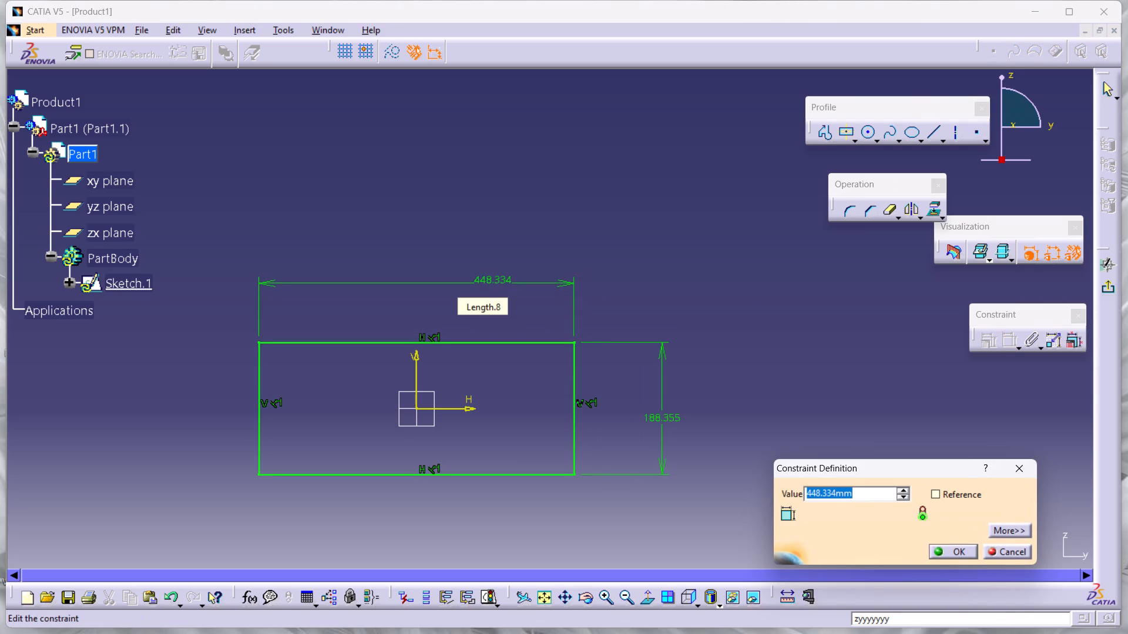
pyautogui.write('180')
pyautogui.press('Return')
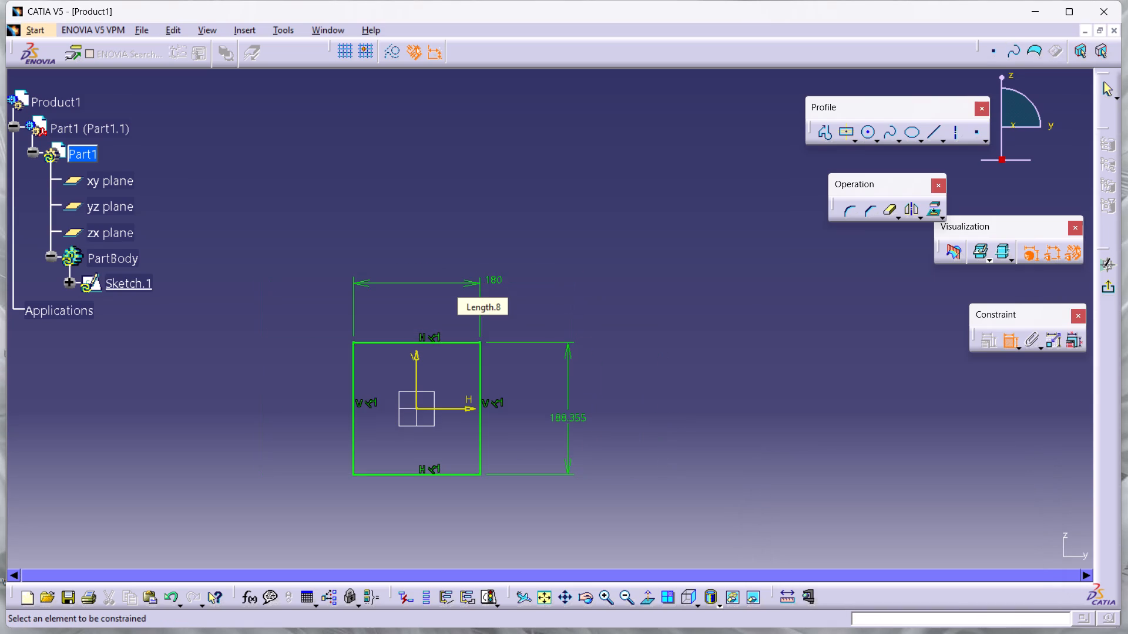
pyautogui.doubleClick(565, 426)
pyautogui.write('180.')
pyautogui.press('Return')
pyautogui.click(673, 410)
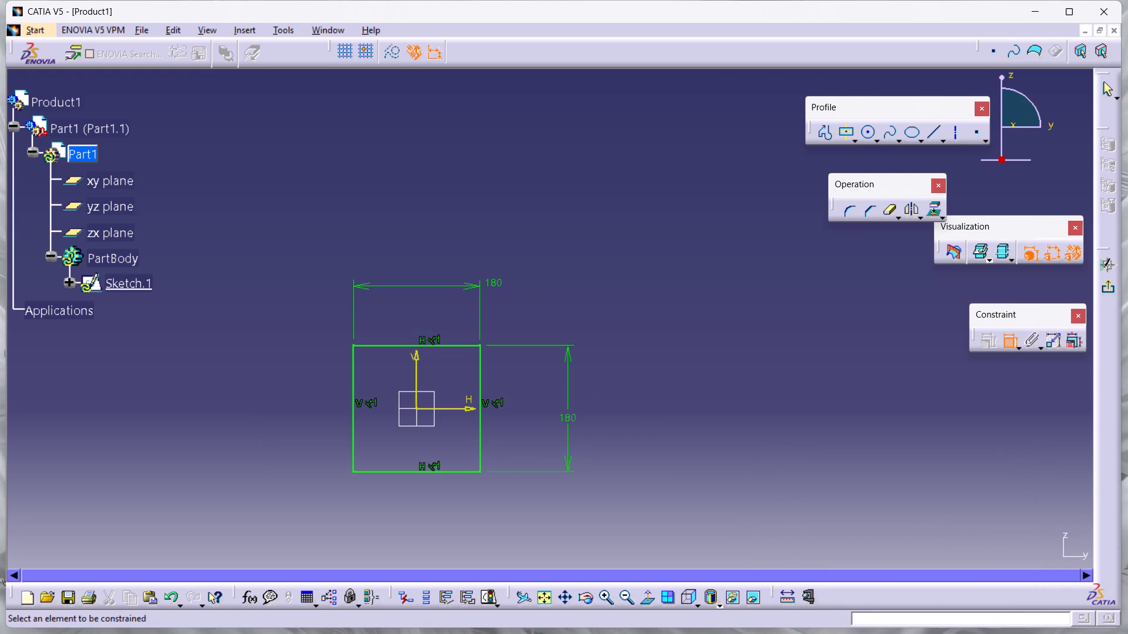
# Exit the sketch and pad the square profile 30 mm in the reversed direction.
pyautogui.click(1104, 291)
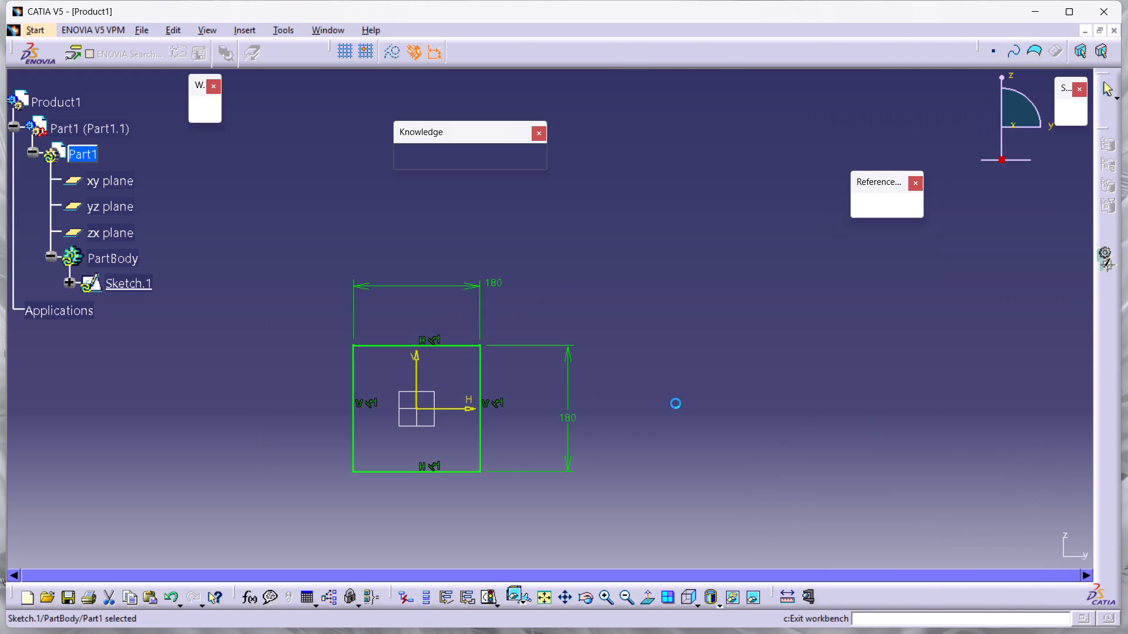
pyautogui.click(805, 53)
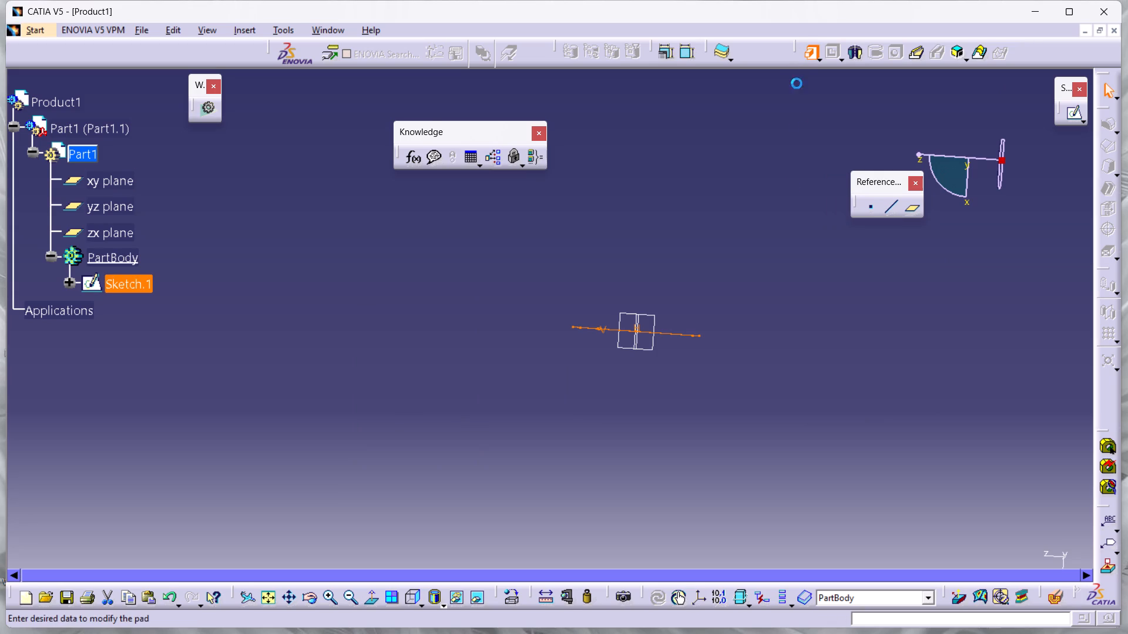
pyautogui.click(635, 373)
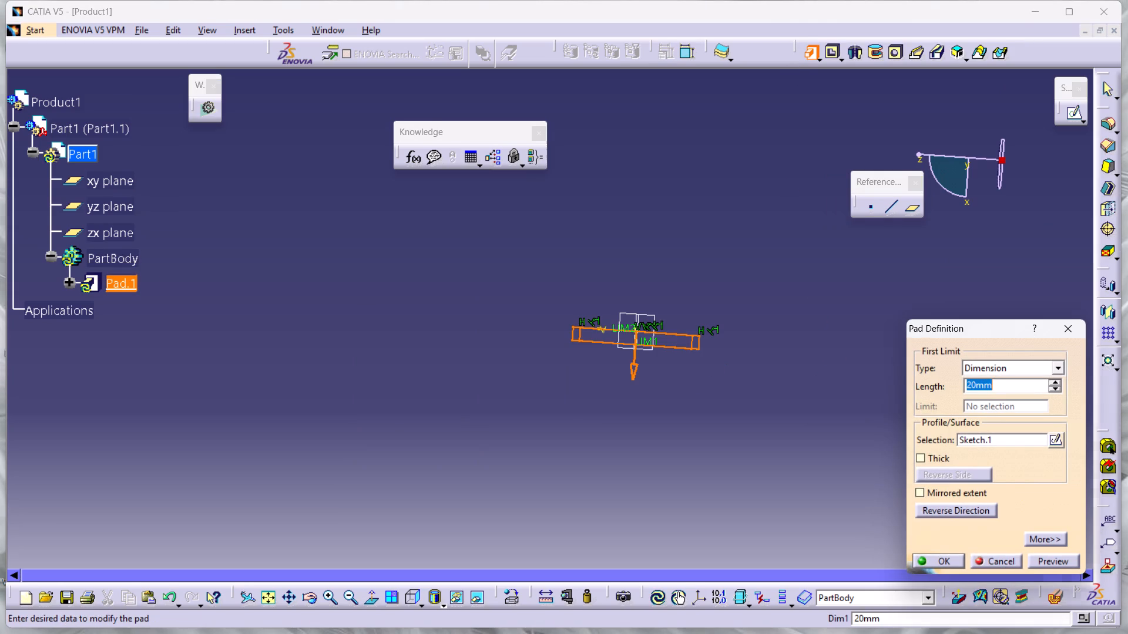
pyautogui.doubleClick(997, 386)
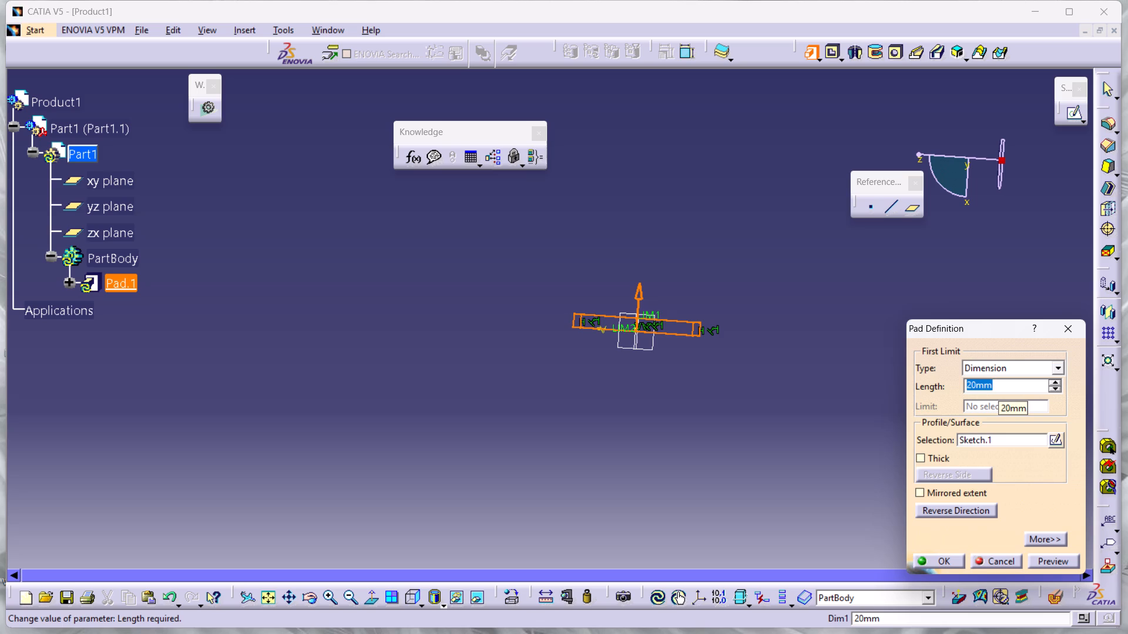
pyautogui.write('30')
pyautogui.press('Return')
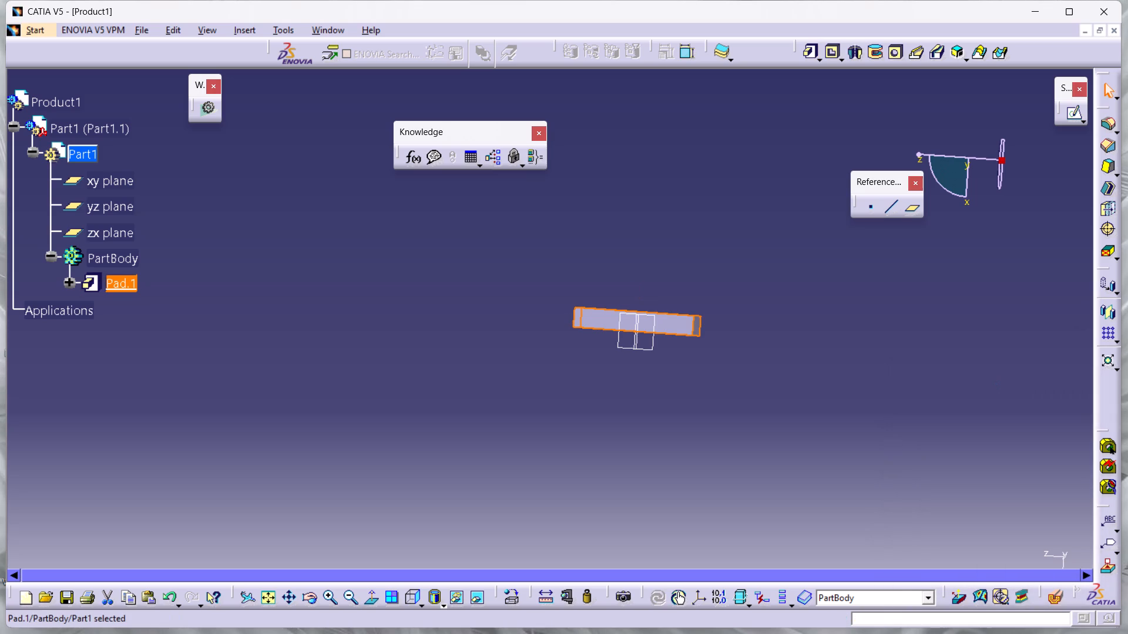
# Draft the pad's four side faces by 5 degrees, using the face on the yz plane as neutral element and reversing the pulling direction.
pyautogui.keyDown('ctrl'); pyautogui.moveTo(792, 423); pyautogui.dragTo(766, 355, button='middle'); pyautogui.keyUp('ctrl')
pyautogui.moveTo(820, 349); pyautogui.dragTo(625, 422, button='middle')
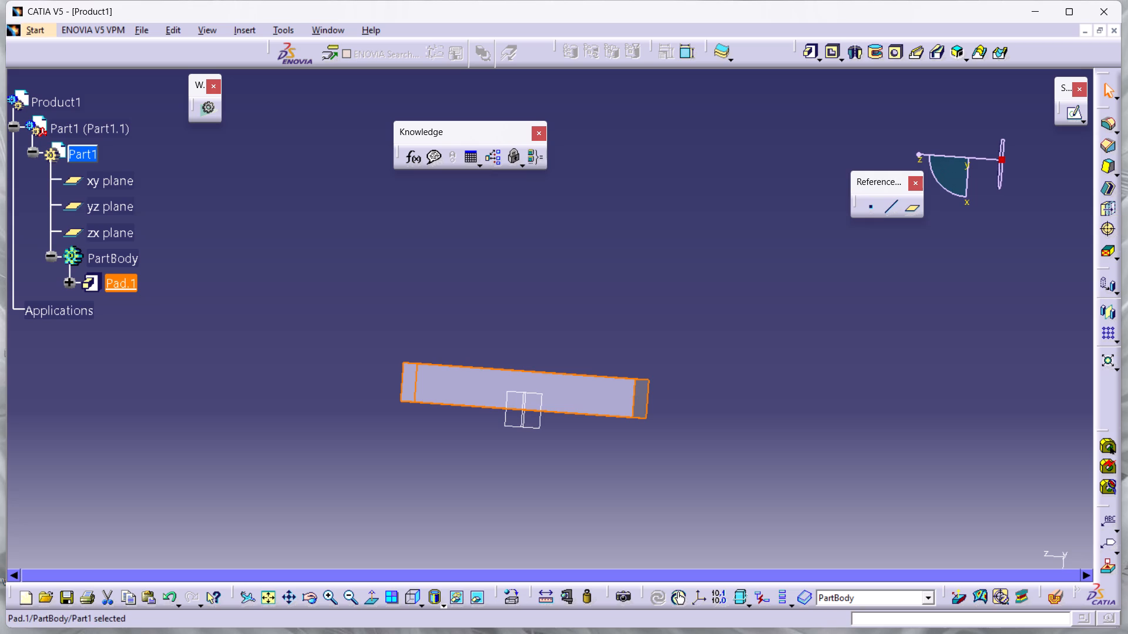
pyautogui.moveTo(647, 204); pyautogui.dragTo(523, 288, button='middle')
pyautogui.click(824, 369)
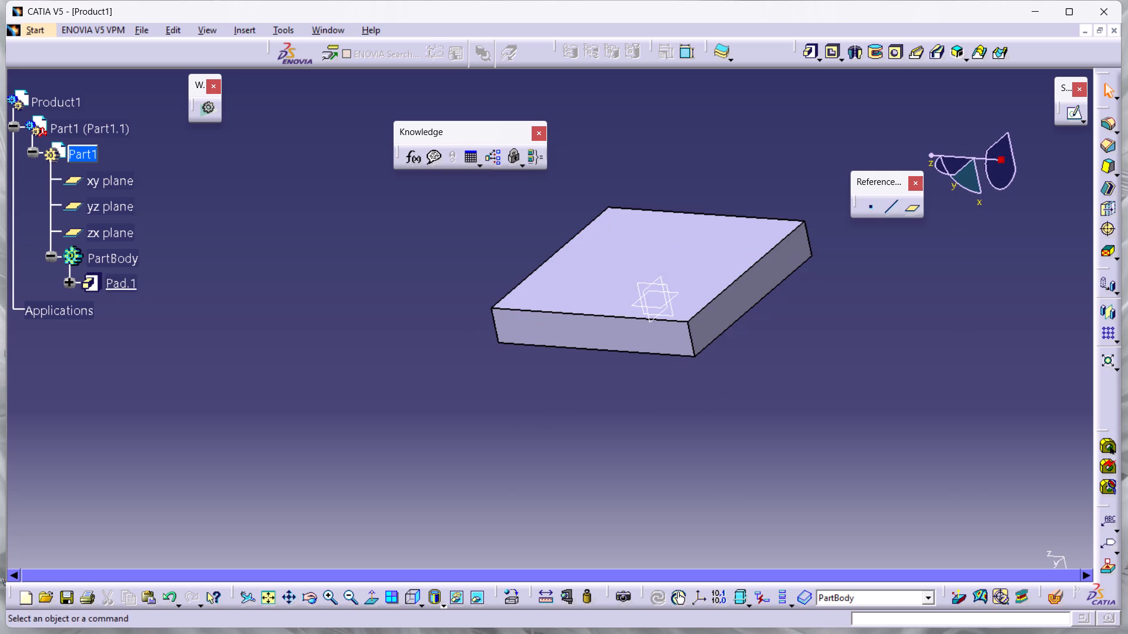
pyautogui.click(1107, 166)
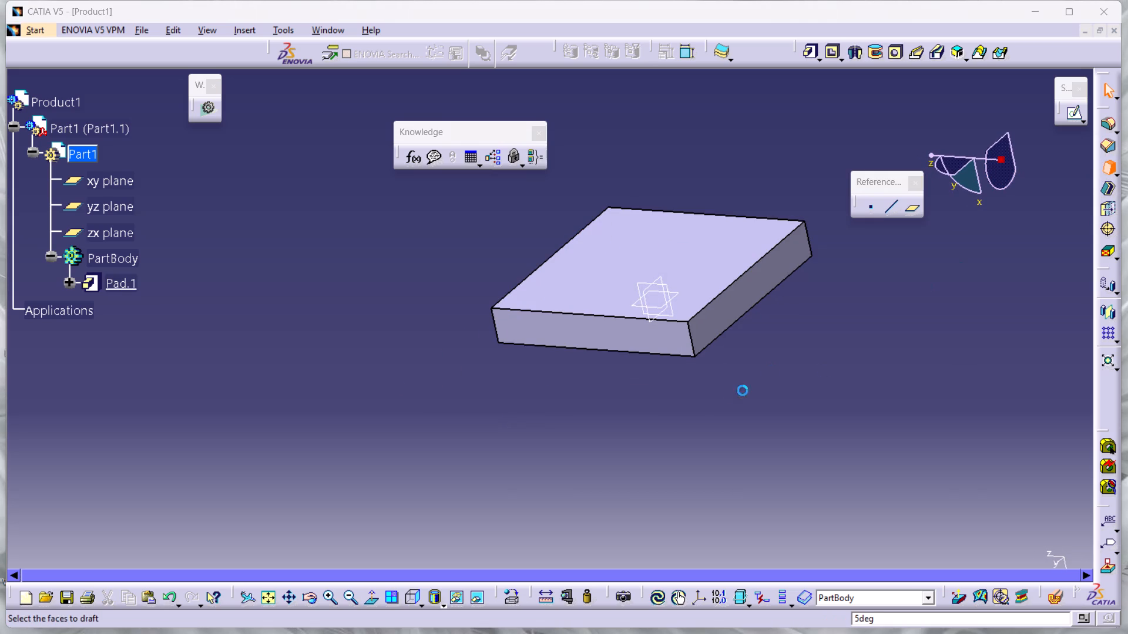
pyautogui.click(720, 324)
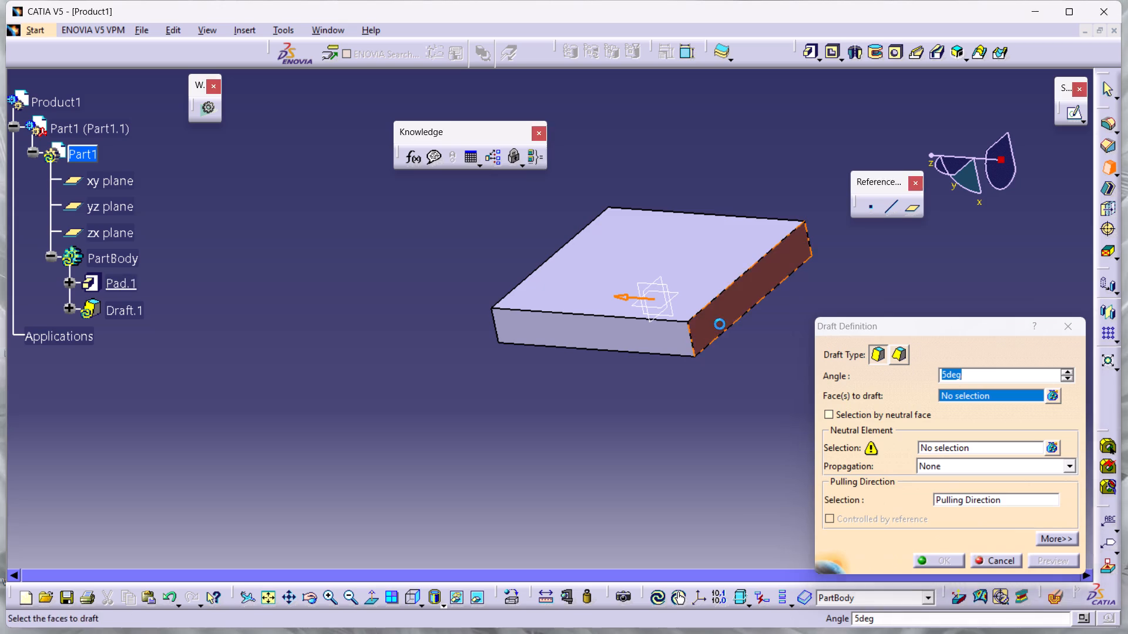
pyautogui.keyDown('ctrl'); pyautogui.click(612, 337); pyautogui.keyUp('ctrl')
pyautogui.moveTo(485, 402); pyautogui.dragTo(781, 360, button='middle')
pyautogui.click(295, 367)
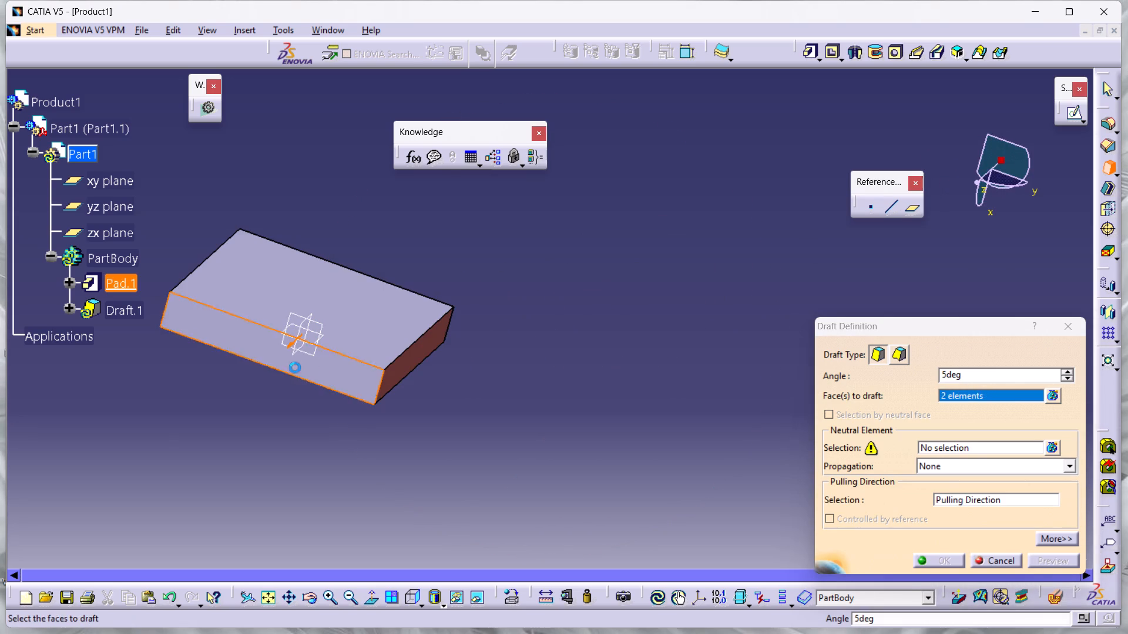
pyautogui.keyDown('ctrl'); pyautogui.moveTo(194, 372); pyautogui.dragTo(449, 420, button='middle'); pyautogui.keyUp('ctrl')
pyautogui.moveTo(286, 367); pyautogui.dragTo(300, 368, button='middle')
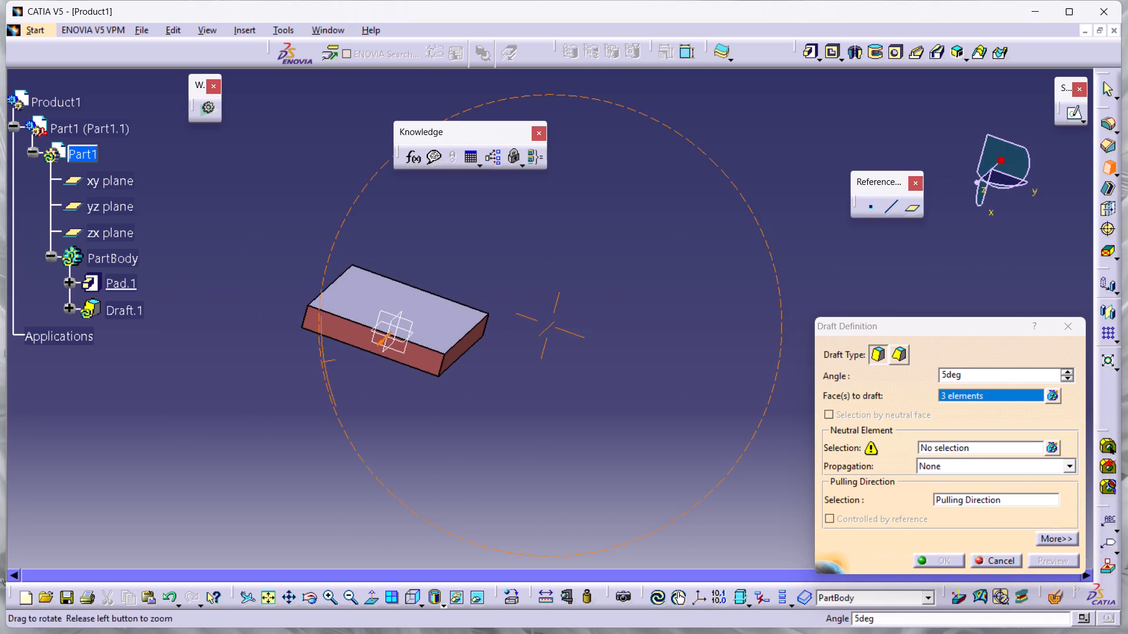
pyautogui.moveTo(300, 368); pyautogui.dragTo(582, 361, button='middle')
pyautogui.click(500, 323)
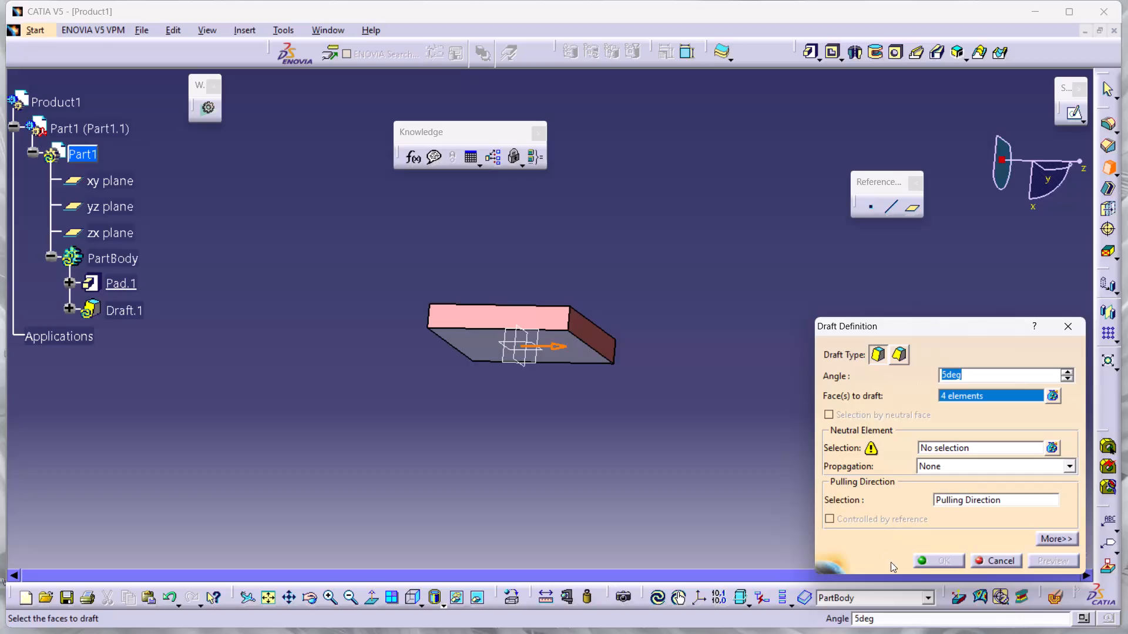
pyautogui.click(961, 448)
pyautogui.middleClick(709, 336)
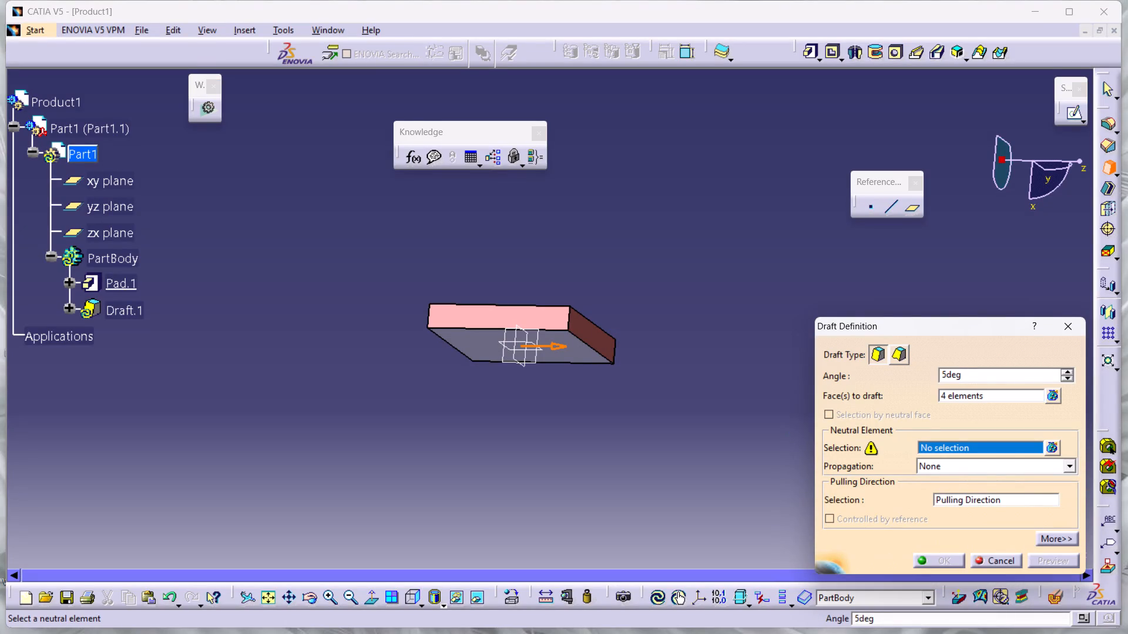
pyautogui.click(417, 345)
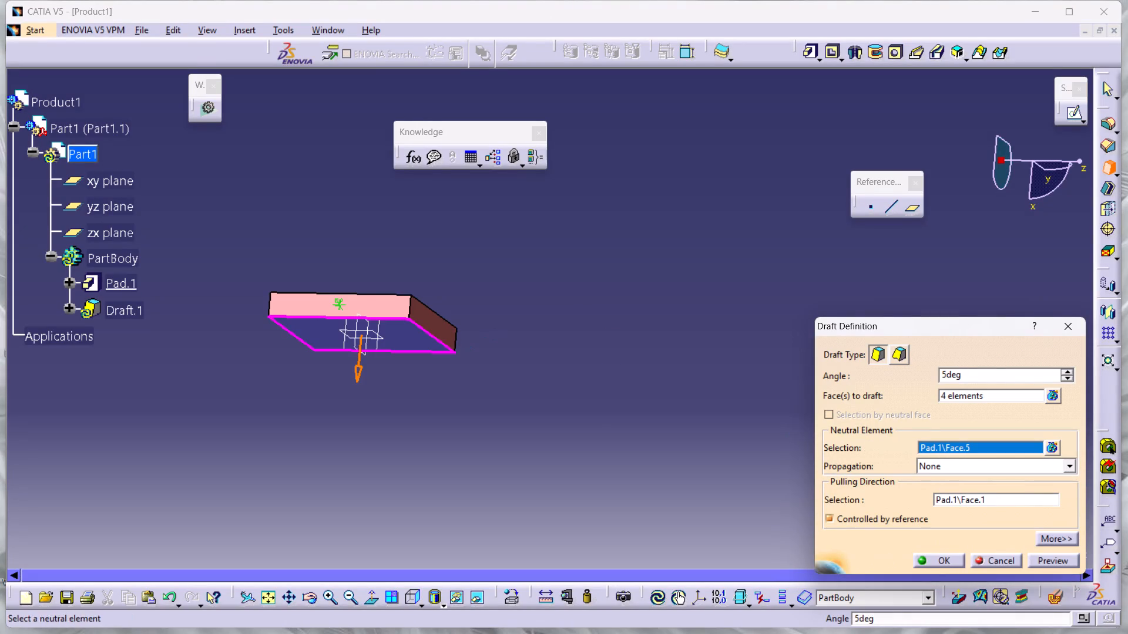
pyautogui.click(357, 370)
pyautogui.moveTo(486, 218); pyautogui.dragTo(487, 218, button='middle')
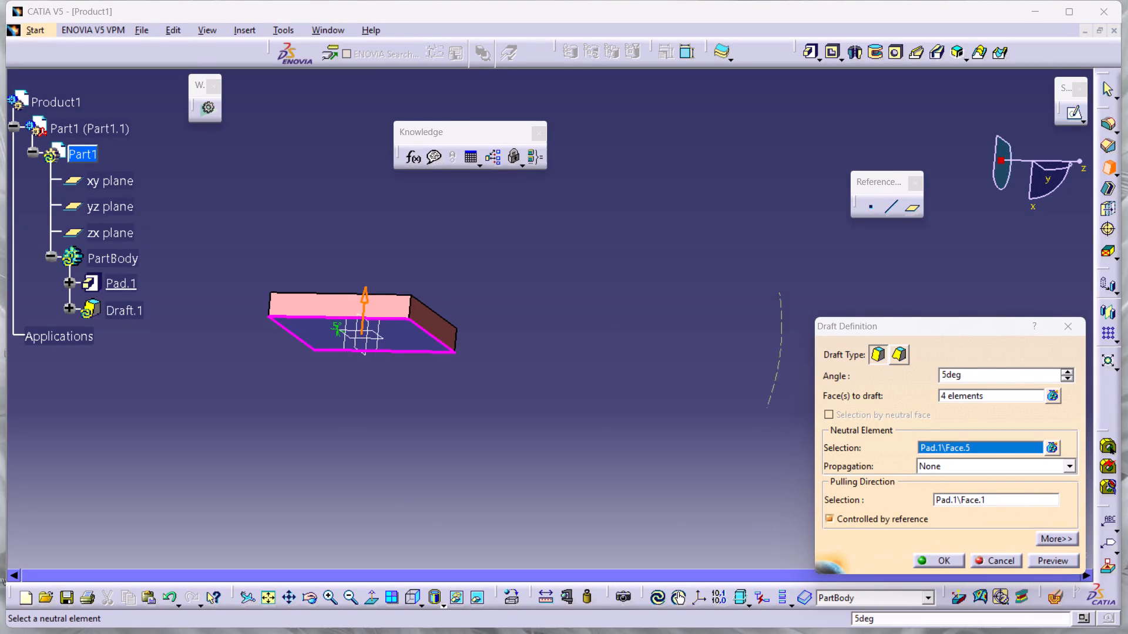
pyautogui.moveTo(487, 218); pyautogui.dragTo(468, 380, button='middle')
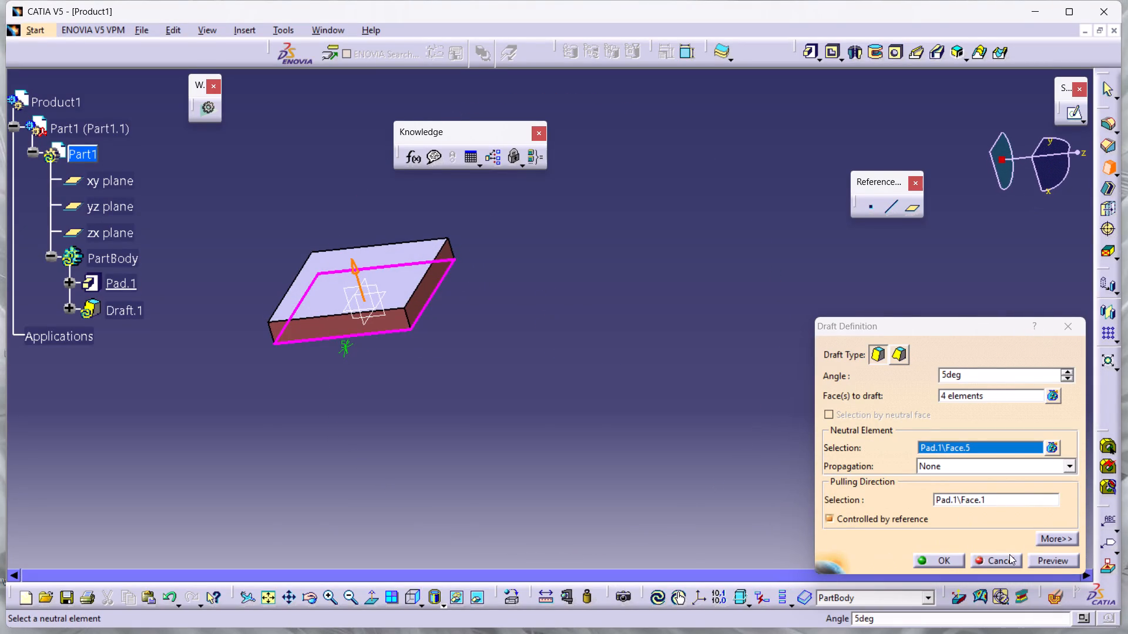
pyautogui.click(1040, 557)
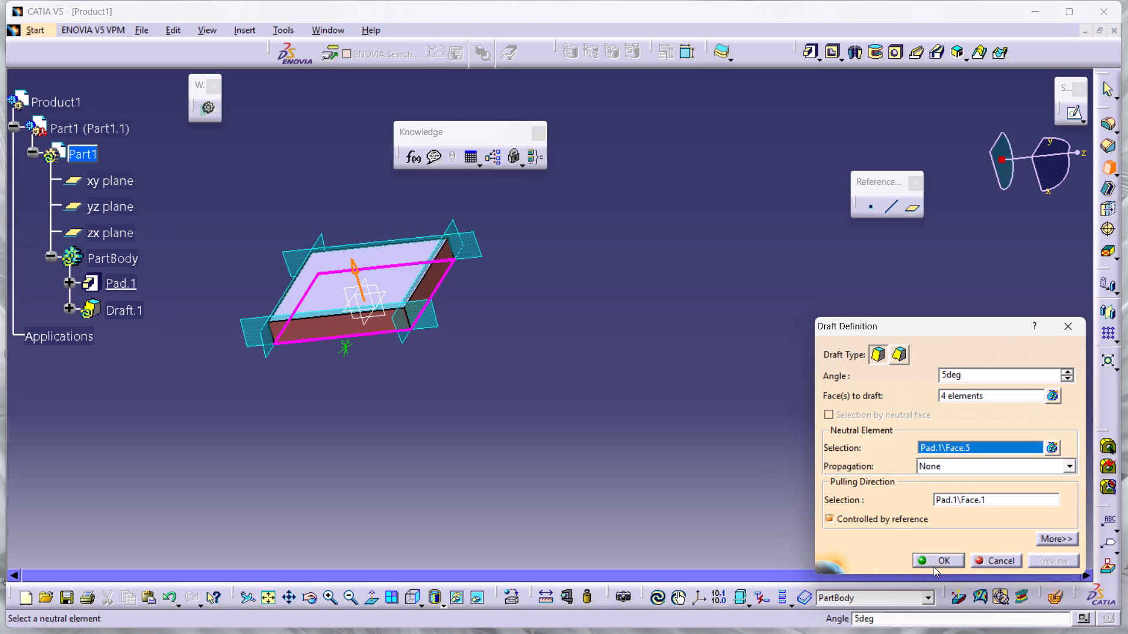
pyautogui.click(936, 562)
pyautogui.click(678, 490)
# Start a new sketch on the drafted block's large square face opposite the yz plane.
pyautogui.moveTo(475, 410); pyautogui.dragTo(720, 507, button='middle')
pyautogui.scroll(1, 719, 507)
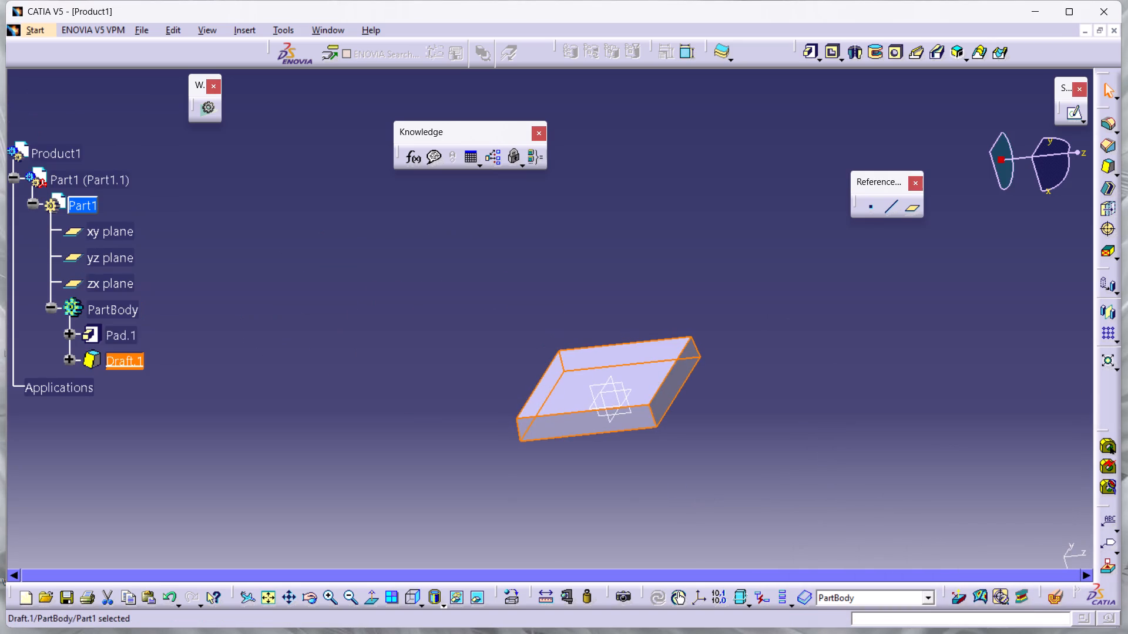
pyautogui.click(646, 382)
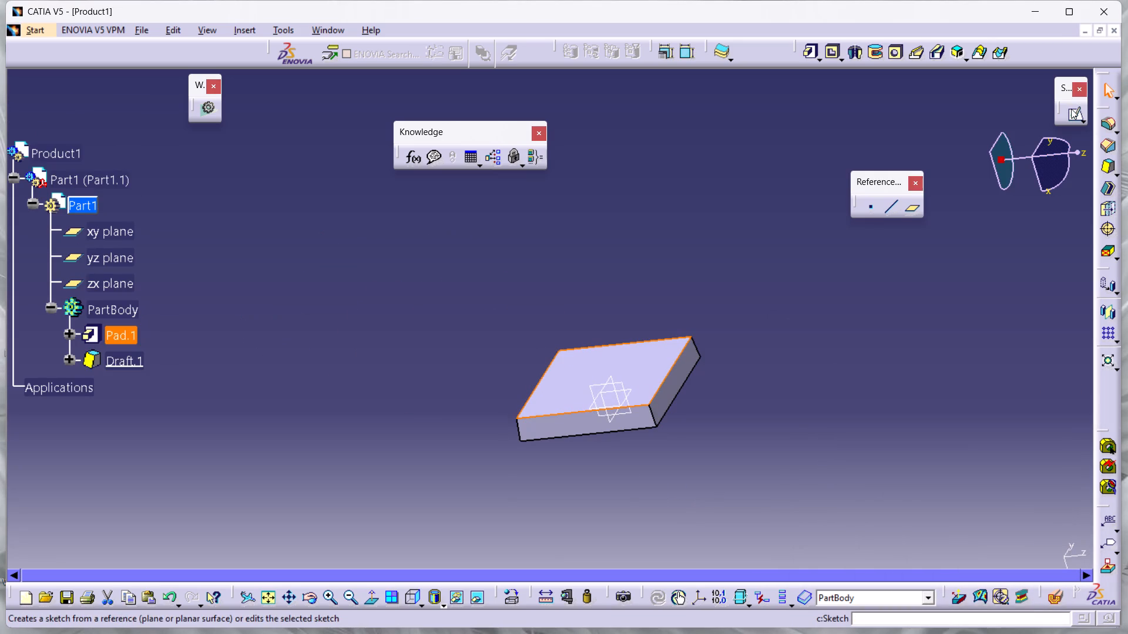
pyautogui.click(1071, 109)
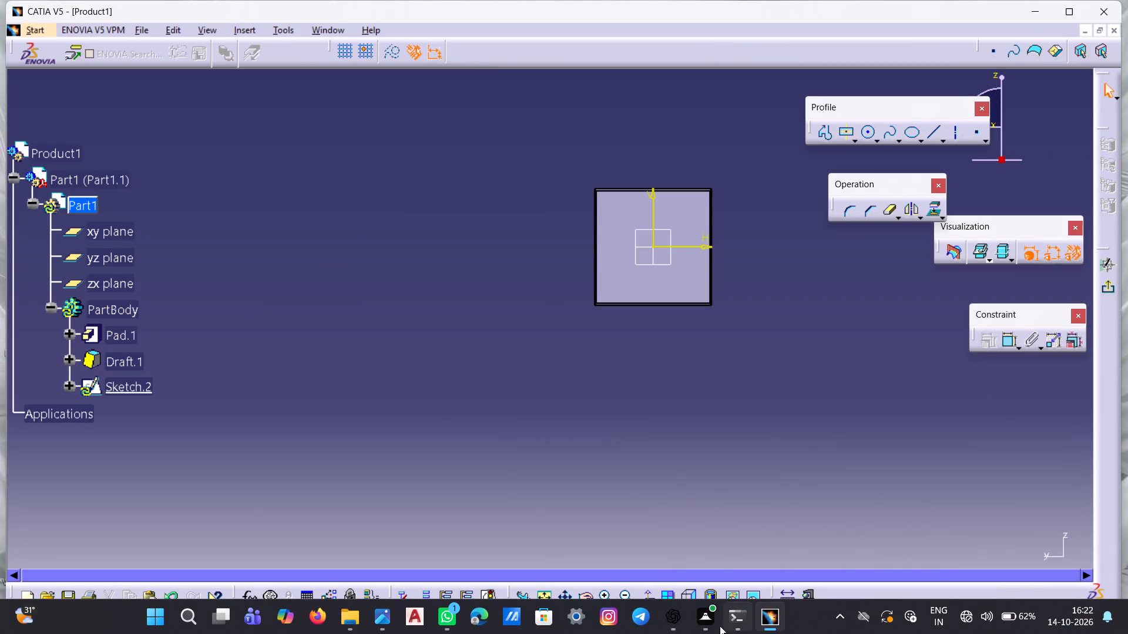
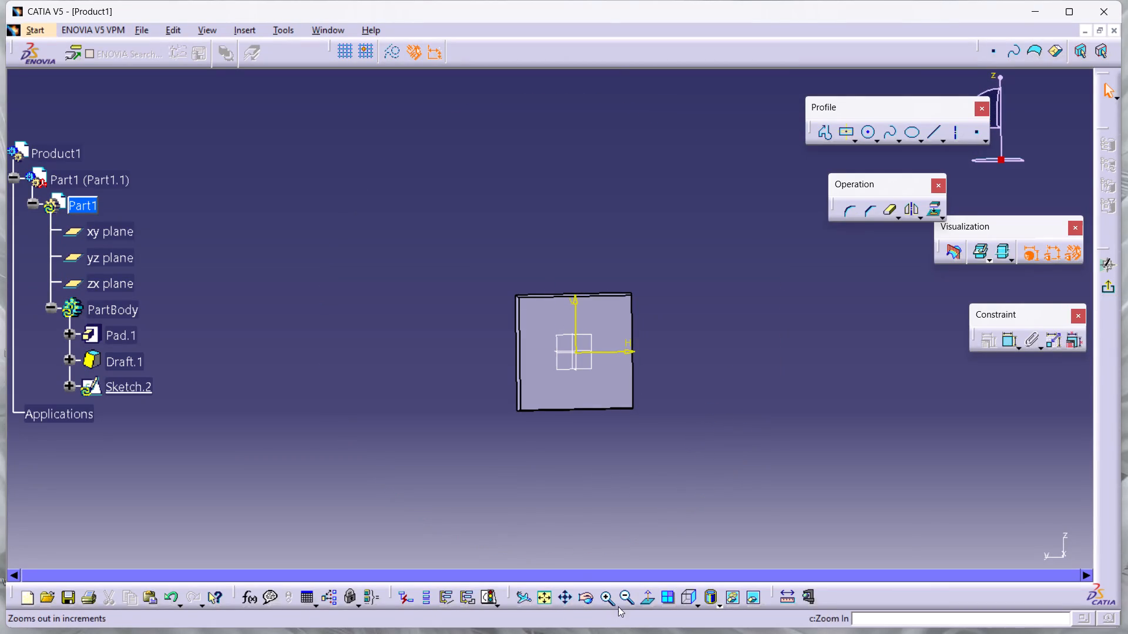
# Sketch a circle centred on the sketch origin in Sketch.2, inside the square face of the pad.
pyautogui.click(642, 605)
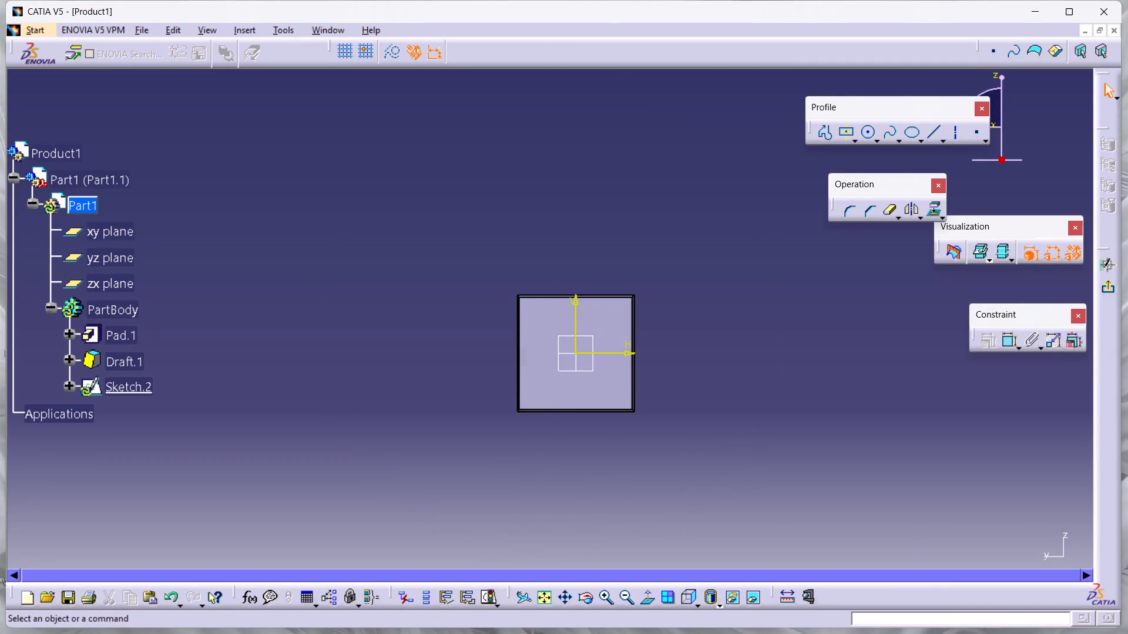
pyautogui.middleClick(570, 382)
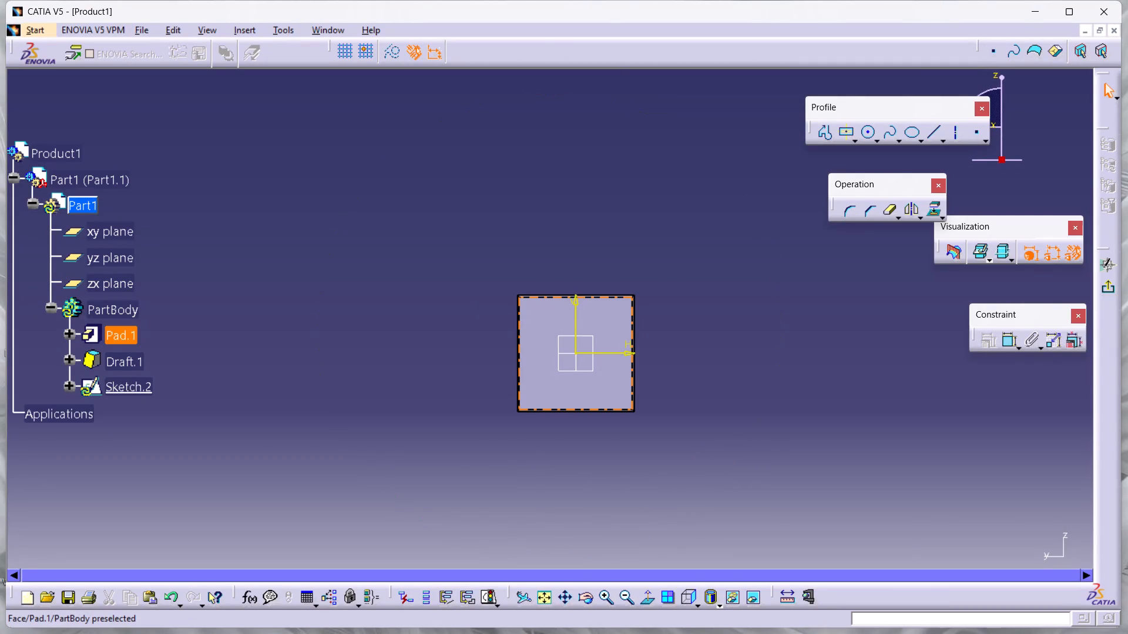
pyautogui.keyDown('ctrl'); pyautogui.moveTo(570, 391); pyautogui.dragTo(552, 317, button='middle'); pyautogui.keyUp('ctrl')
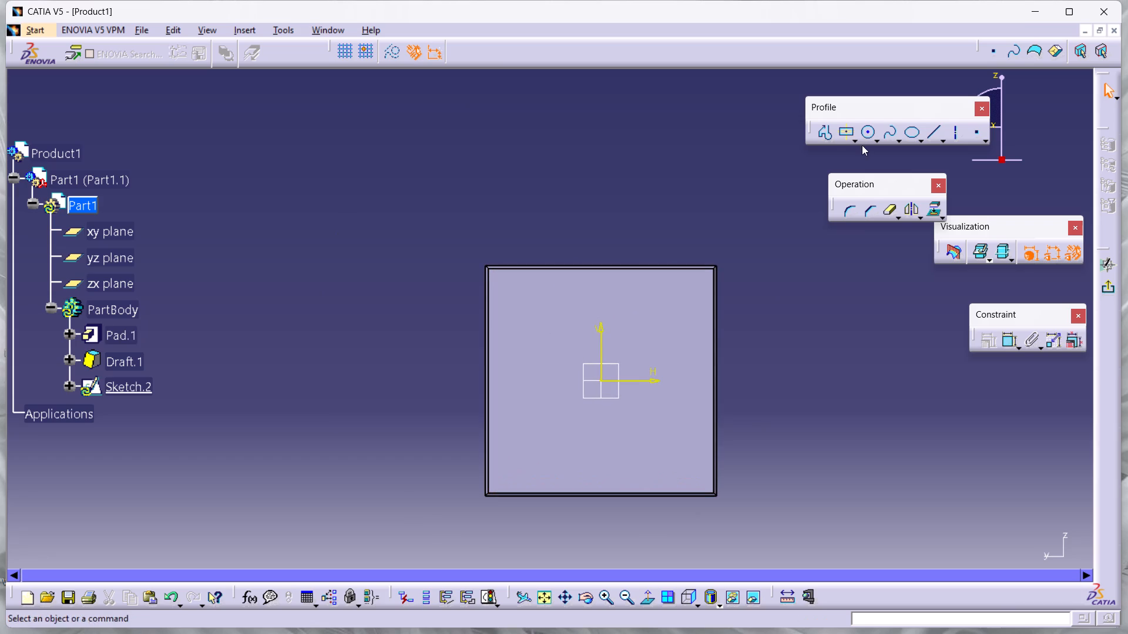
pyautogui.click(860, 134)
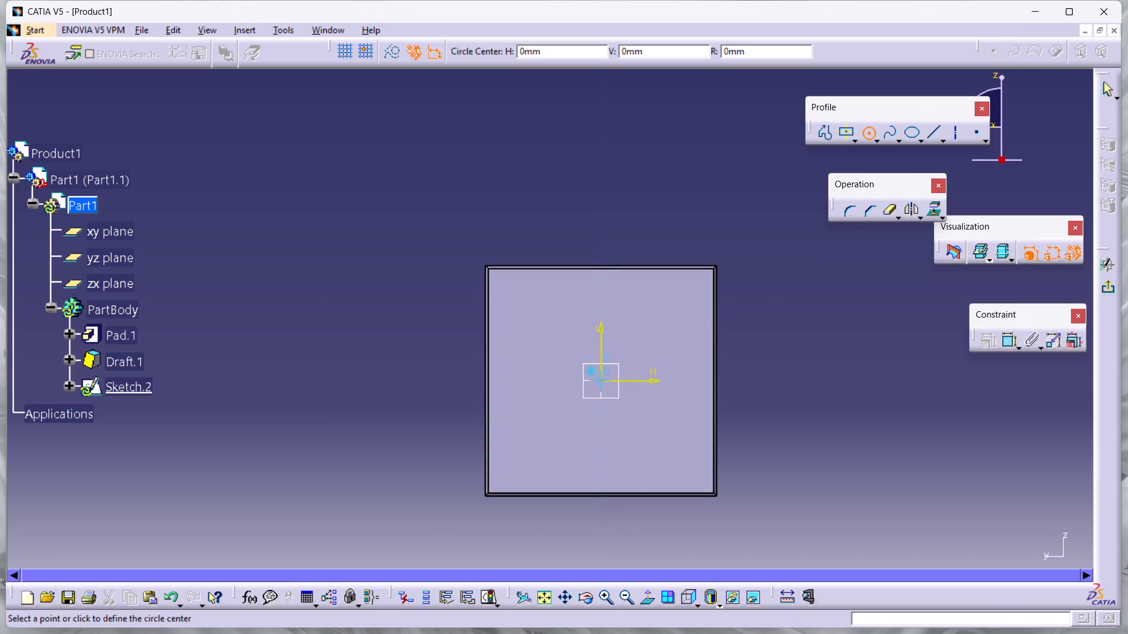
pyautogui.click(600, 380)
pyautogui.click(579, 331)
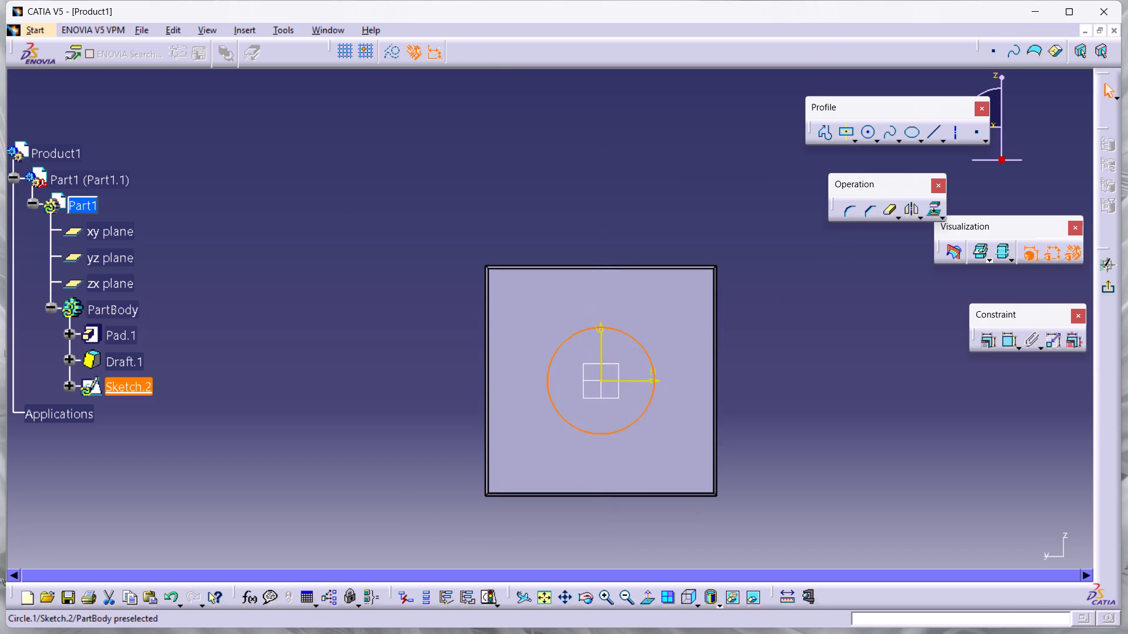
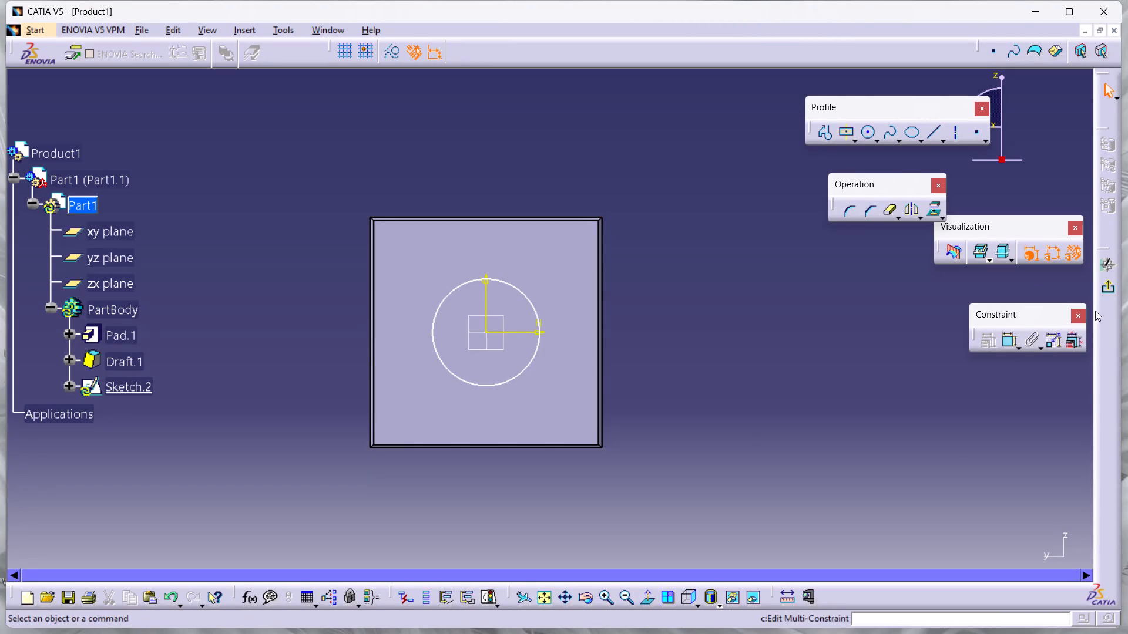
# Dimension the circle in Sketch.2 as a radius of 50 mm and exit the sketch.
pyautogui.click(1107, 288)
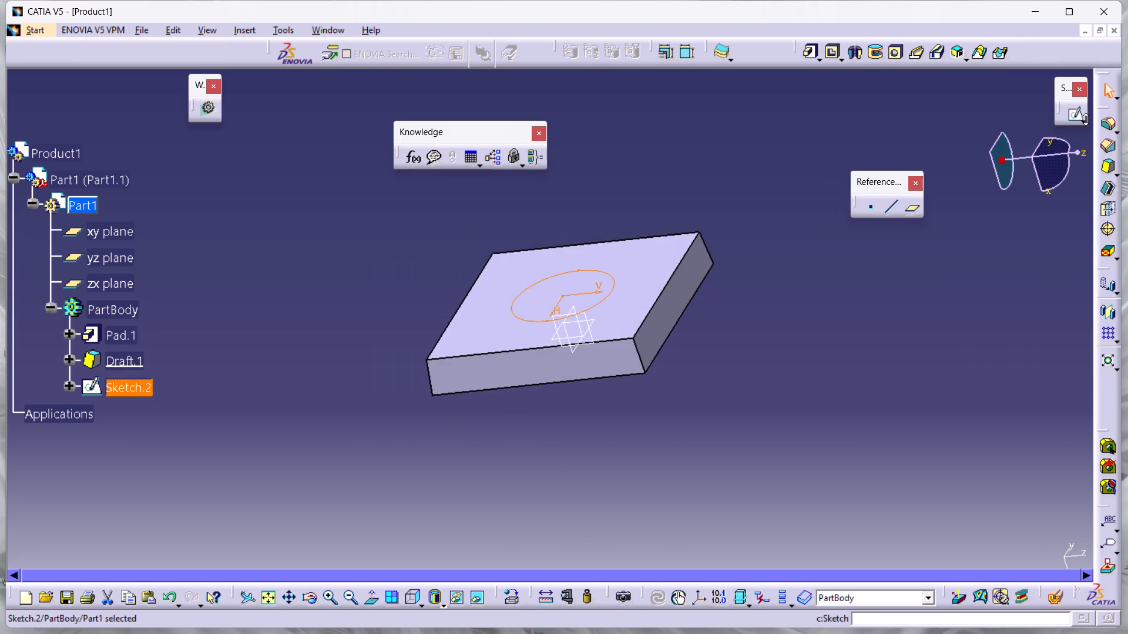
pyautogui.click(1075, 110)
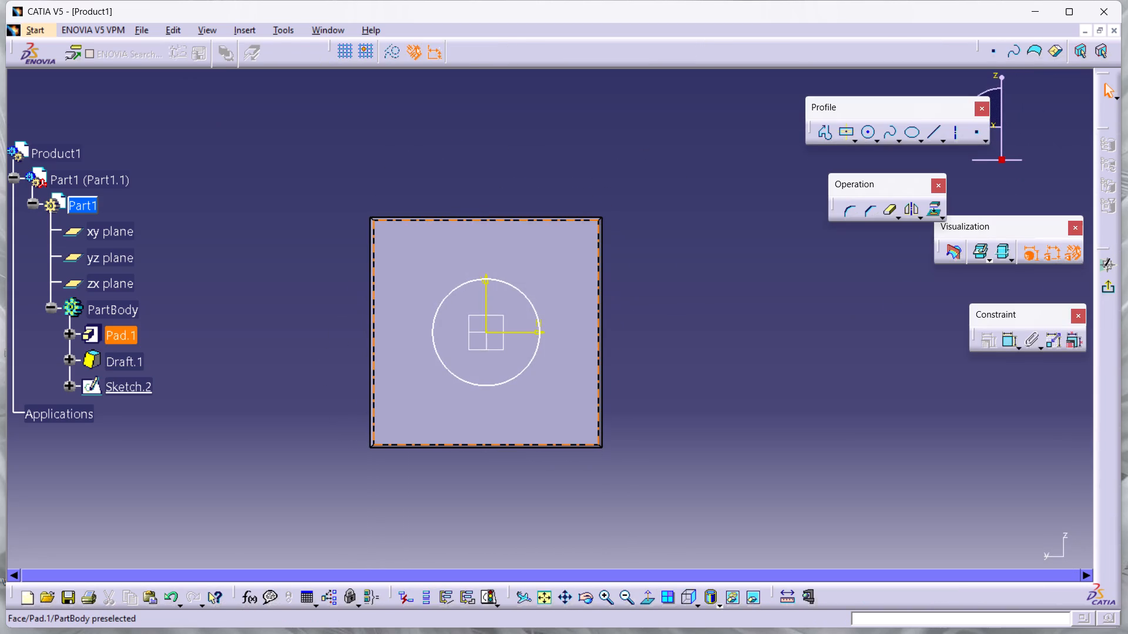
pyautogui.click(1008, 343)
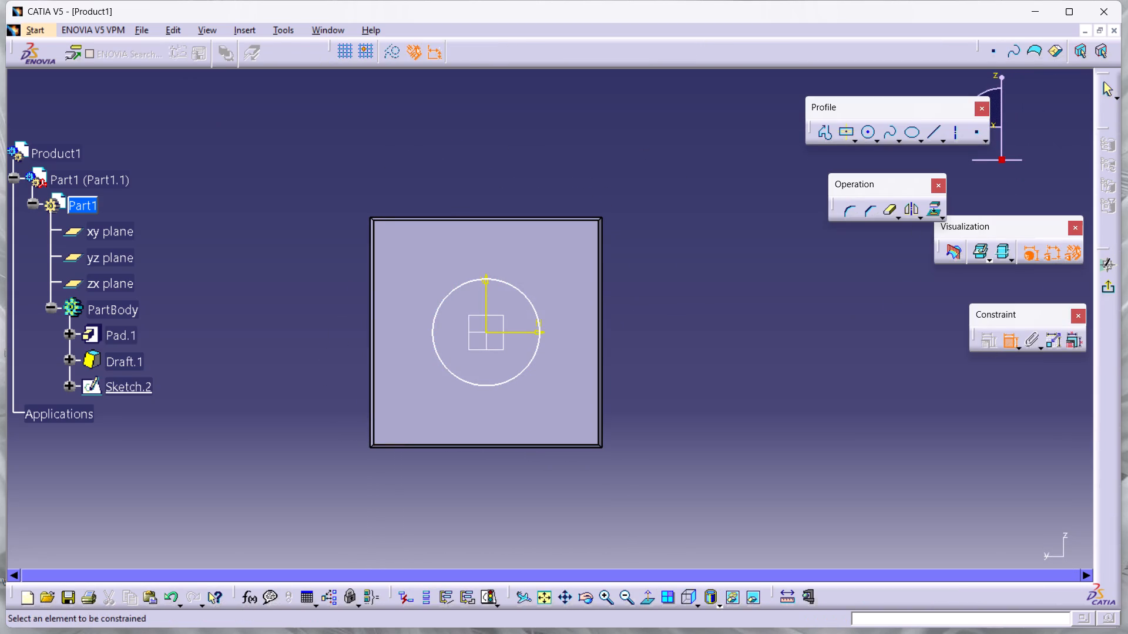
pyautogui.click(533, 356)
pyautogui.click(679, 348)
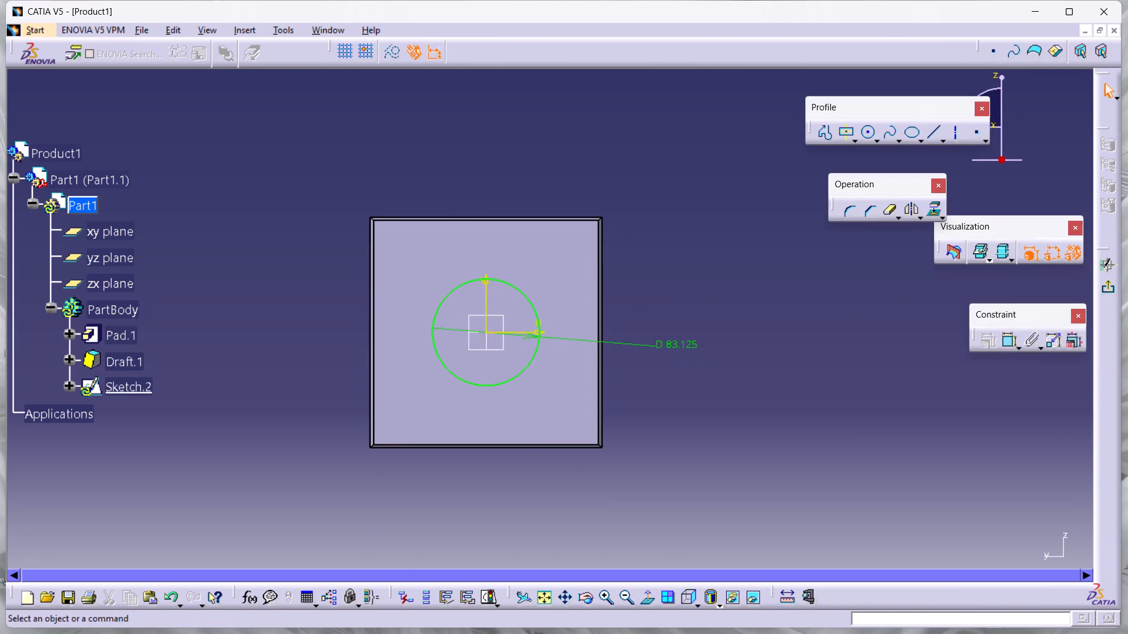
pyautogui.doubleClick(679, 346)
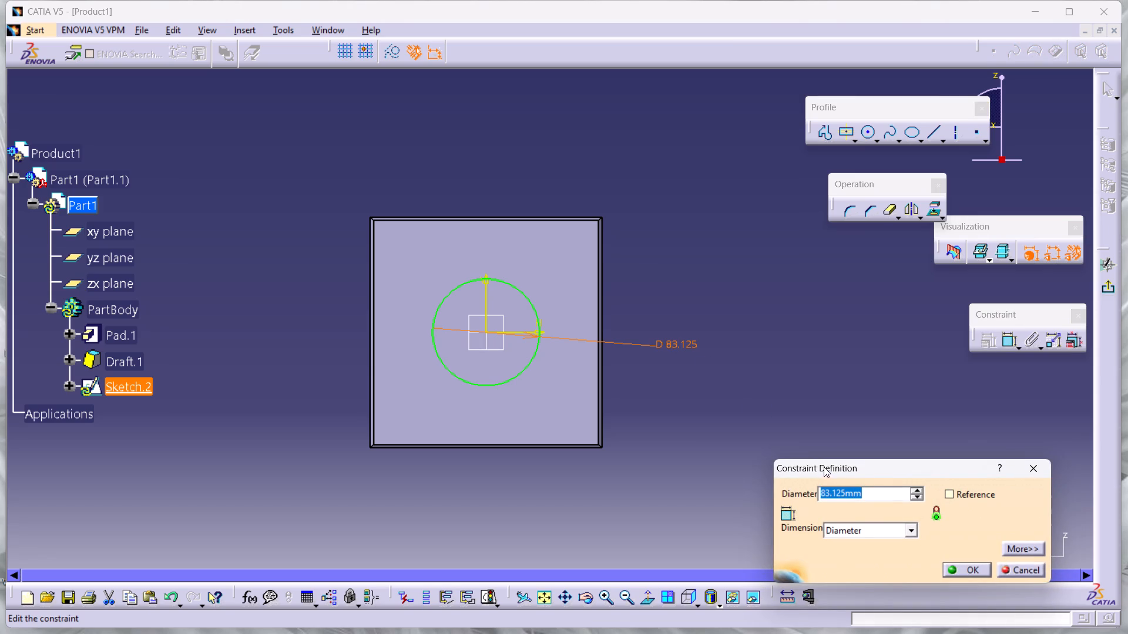
pyautogui.click(907, 529)
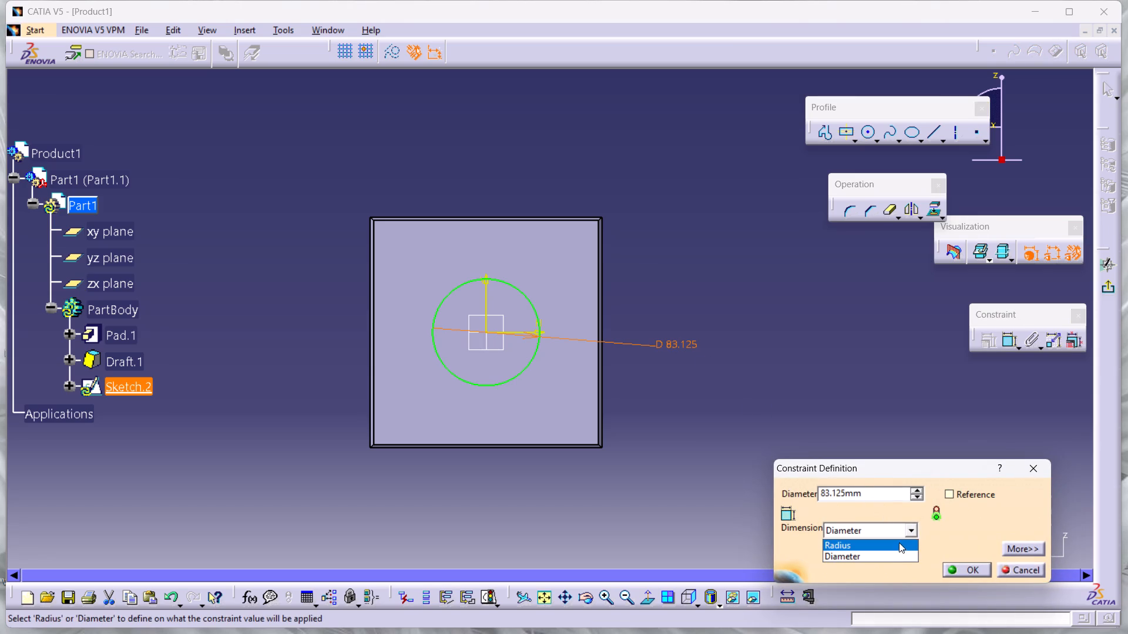
pyautogui.click(898, 545)
pyautogui.doubleClick(881, 491)
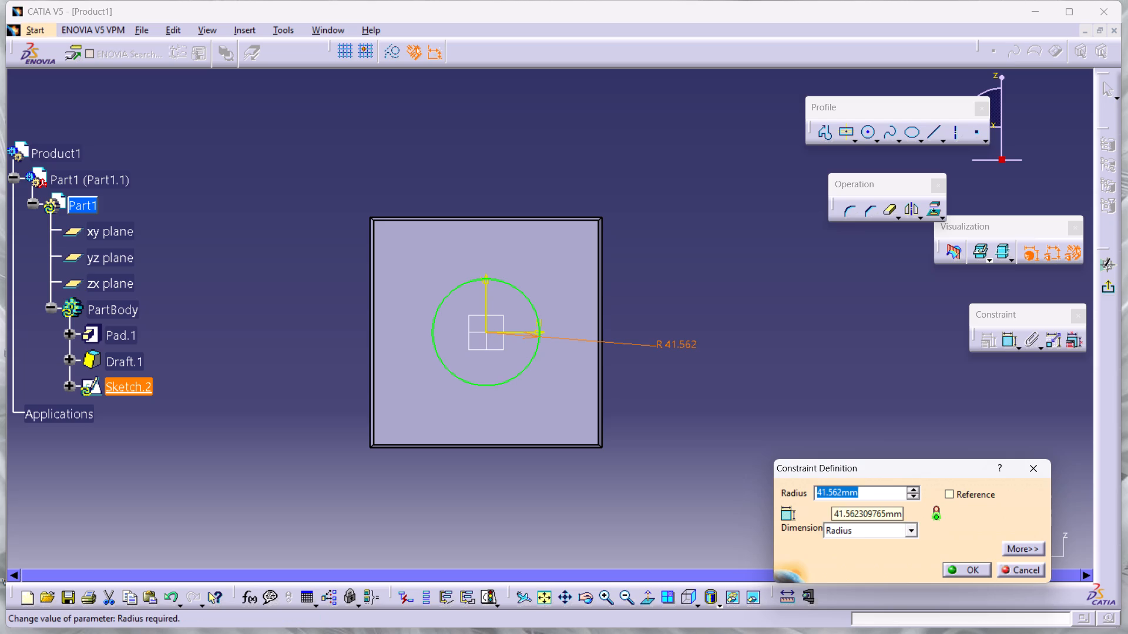
pyautogui.write('50')
pyautogui.press('Return')
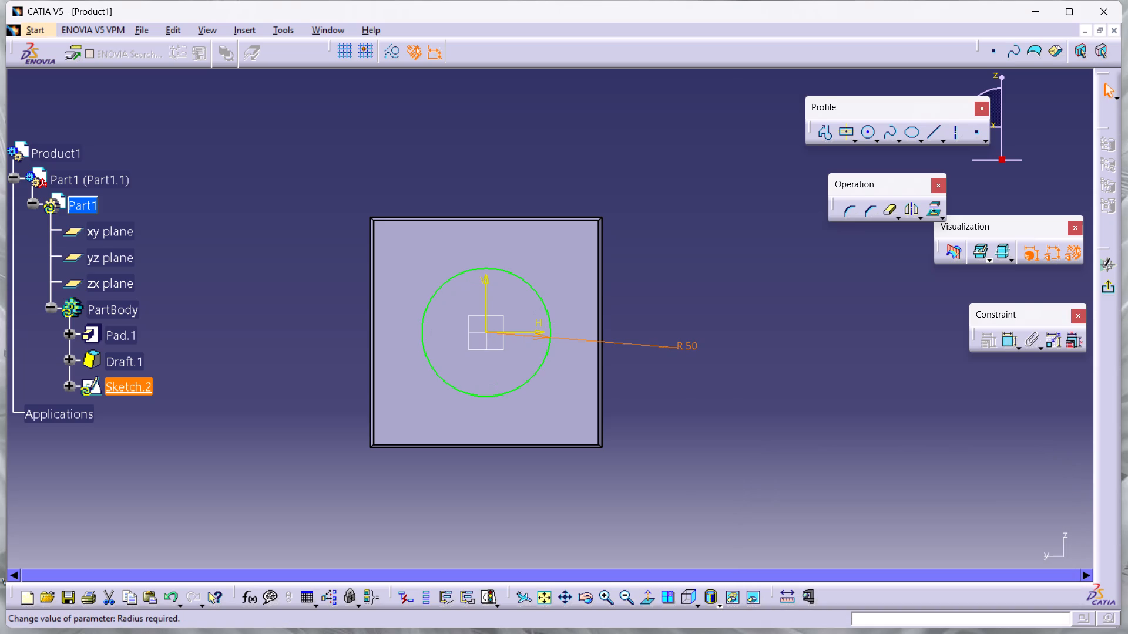
pyautogui.click(881, 491)
pyautogui.click(1107, 281)
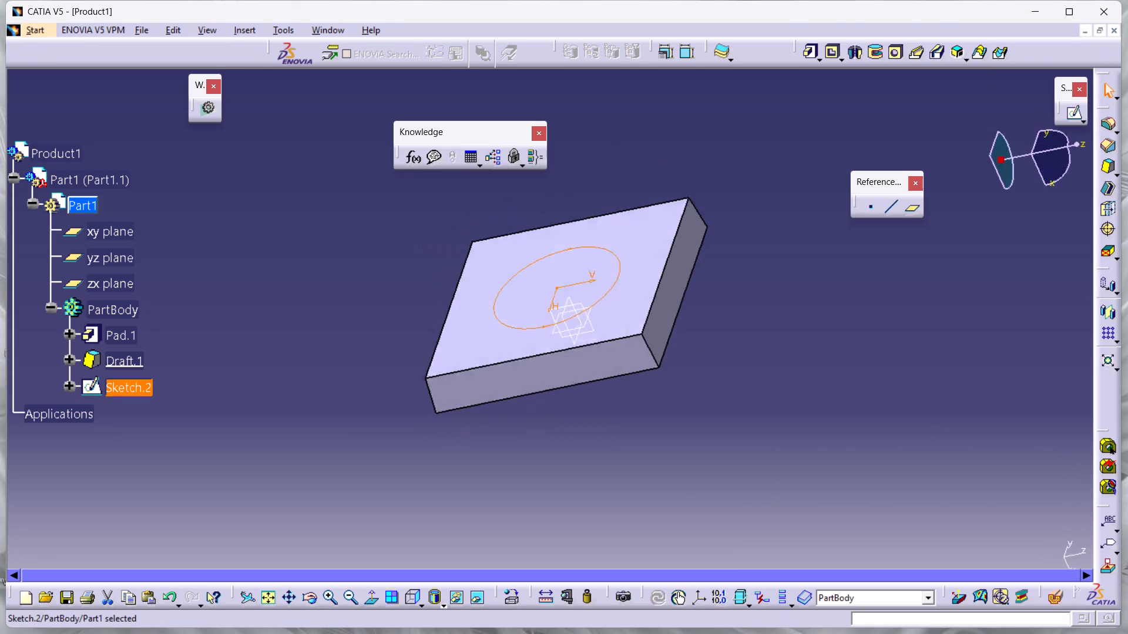
# Pad the Sketch.2 circle to a length of 100 mm from the square base.
pyautogui.click(805, 53)
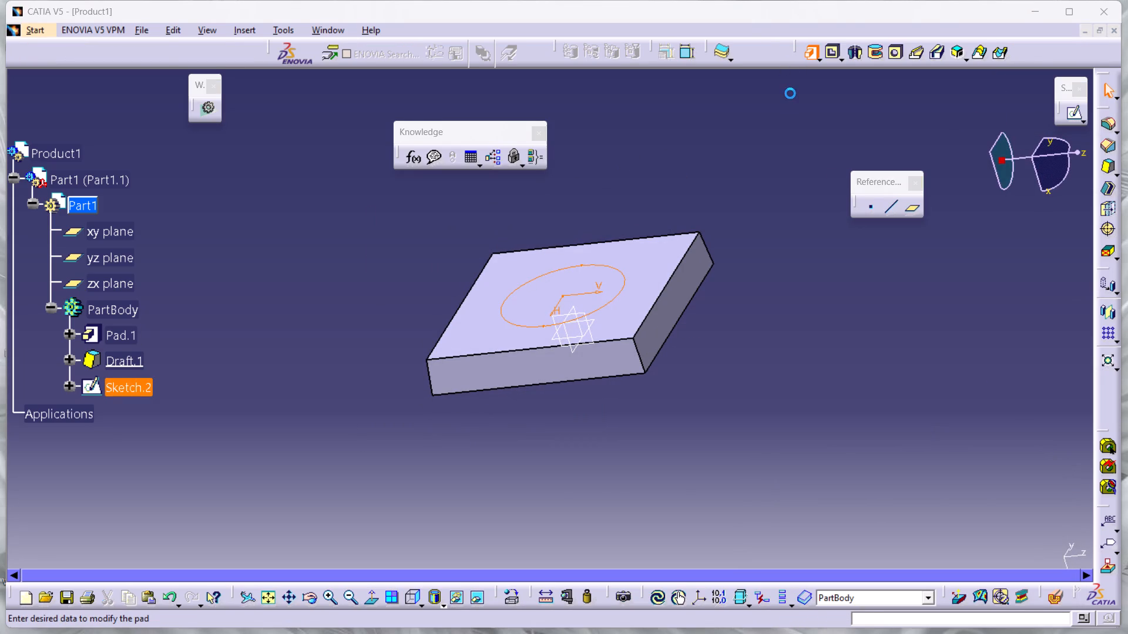
pyautogui.press('1')
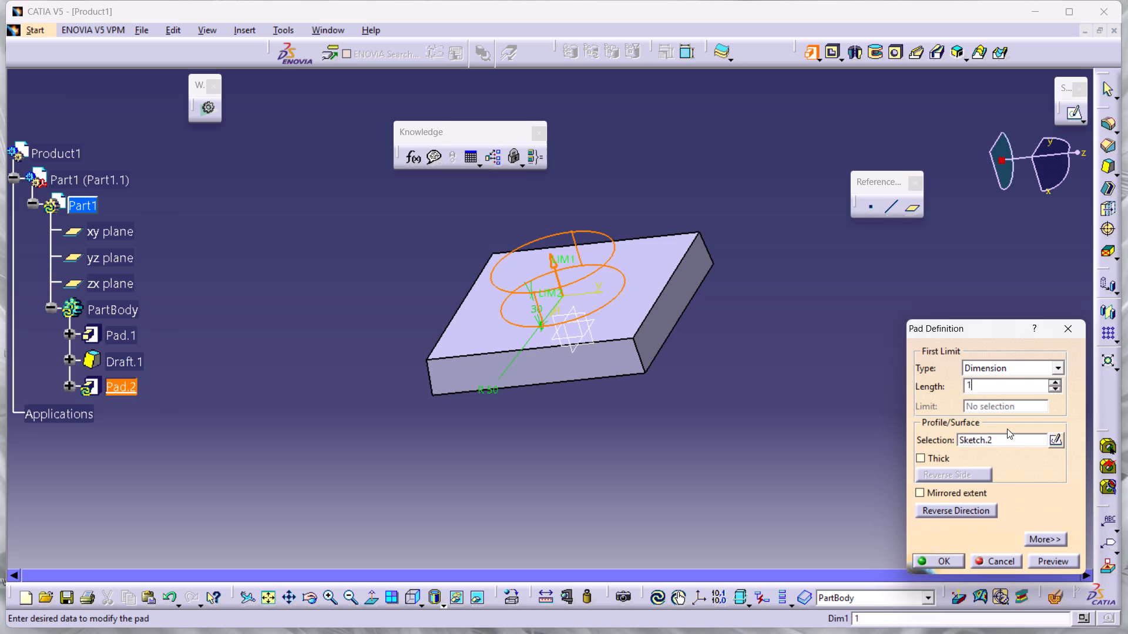
pyautogui.write('00')
pyautogui.press('Return')
pyautogui.click(876, 436)
# Draft the cylinder's side face by 5 degrees, using the base's square face around the cylinder as the neutral element.
pyautogui.moveTo(862, 418); pyautogui.dragTo(884, 487, button='middle')
pyautogui.click(1103, 164)
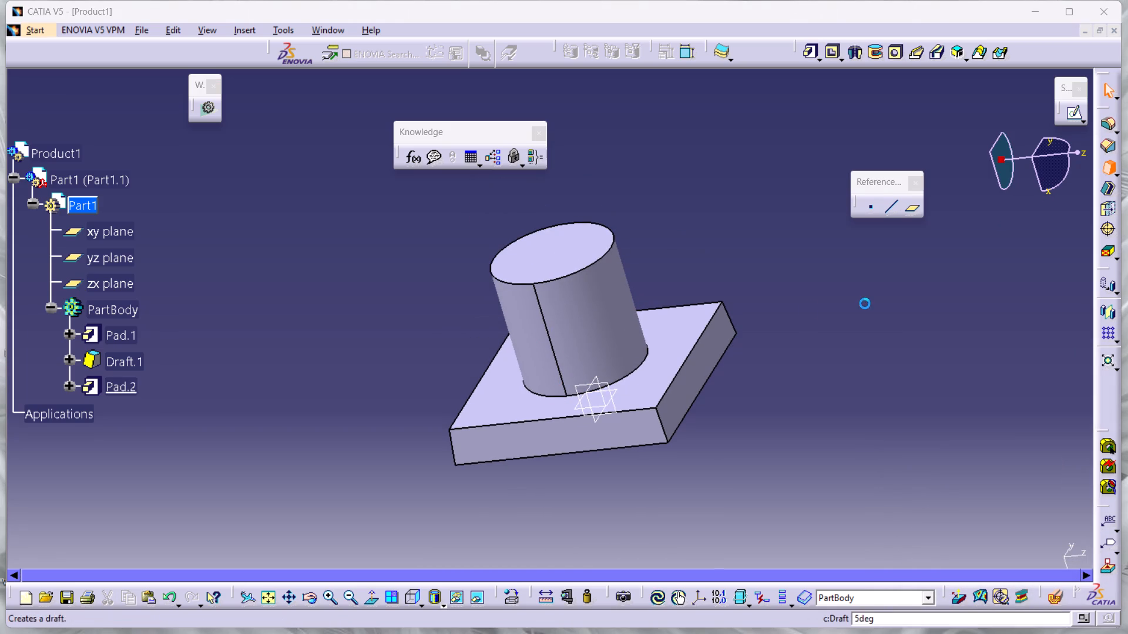
pyautogui.click(595, 319)
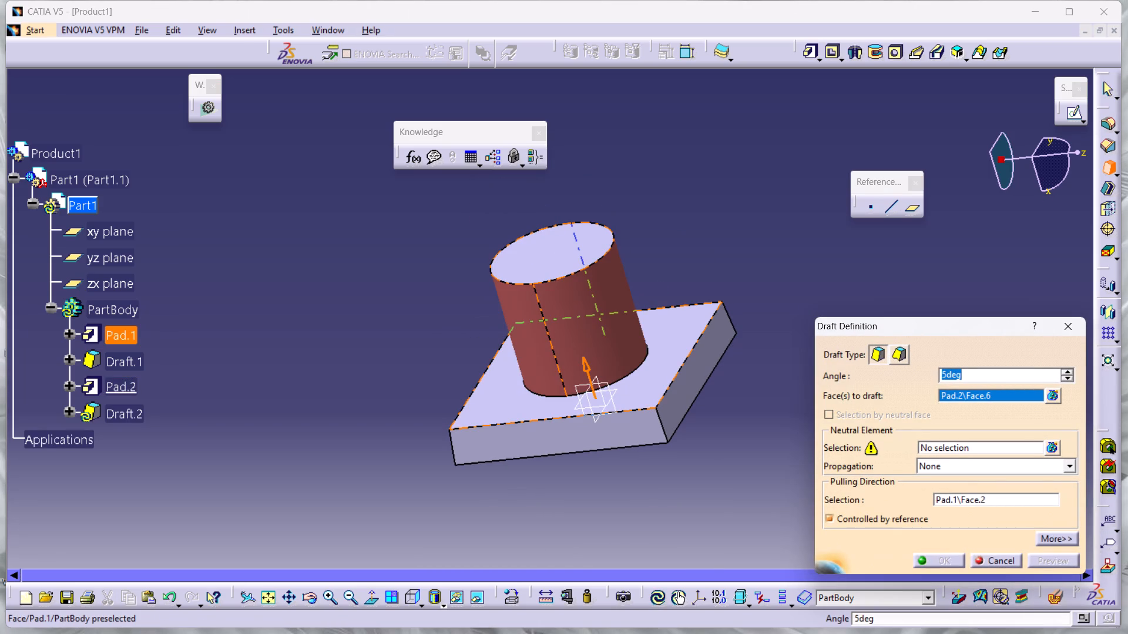
pyautogui.click(1006, 448)
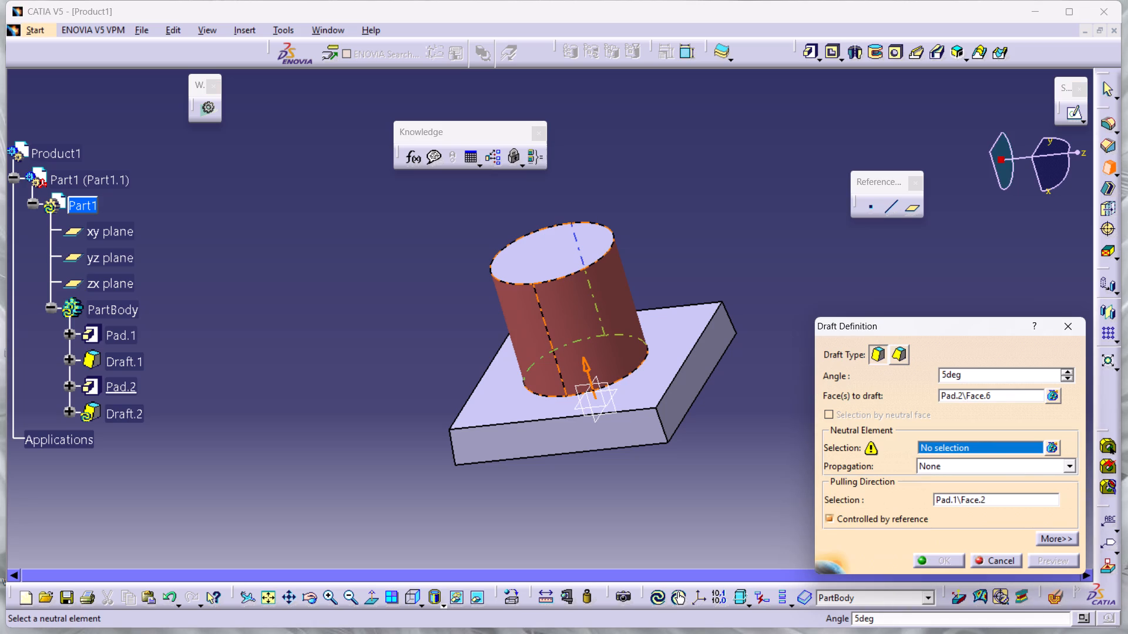
pyautogui.click(648, 386)
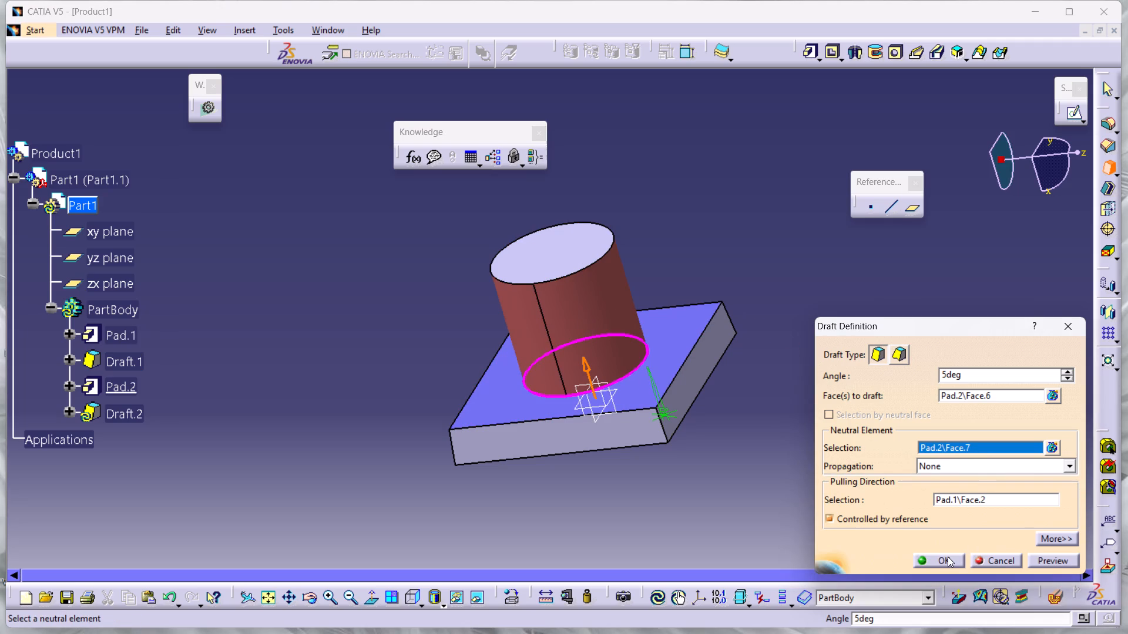
pyautogui.click(947, 557)
pyautogui.click(828, 390)
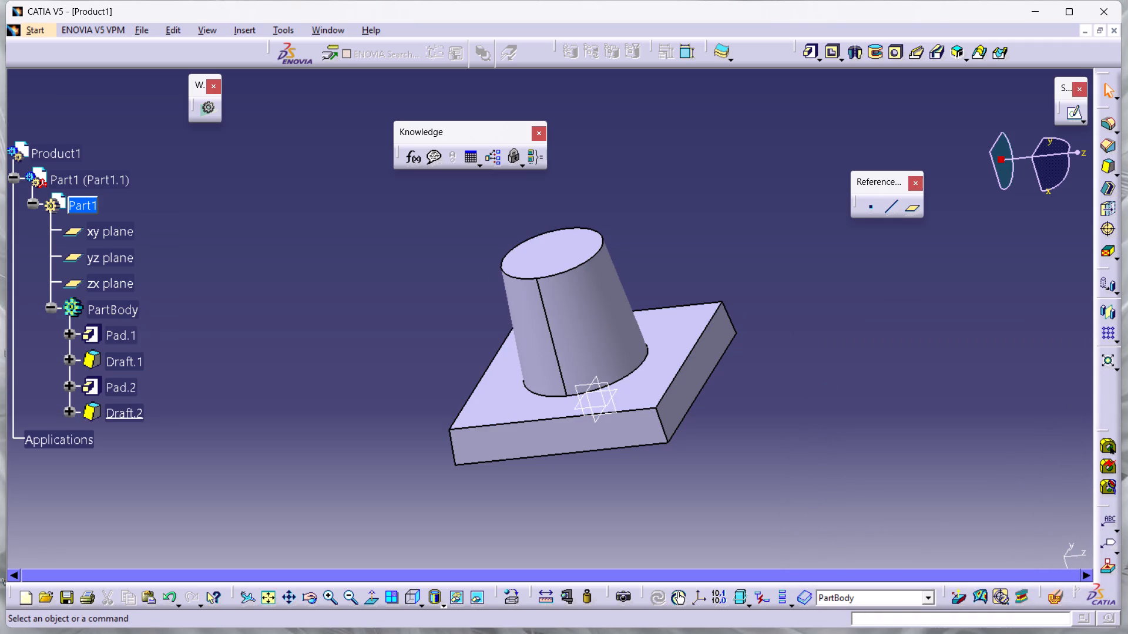
# Fillet the free end edge of the tapered boss with a 25 mm radius.
pyautogui.click(1110, 127)
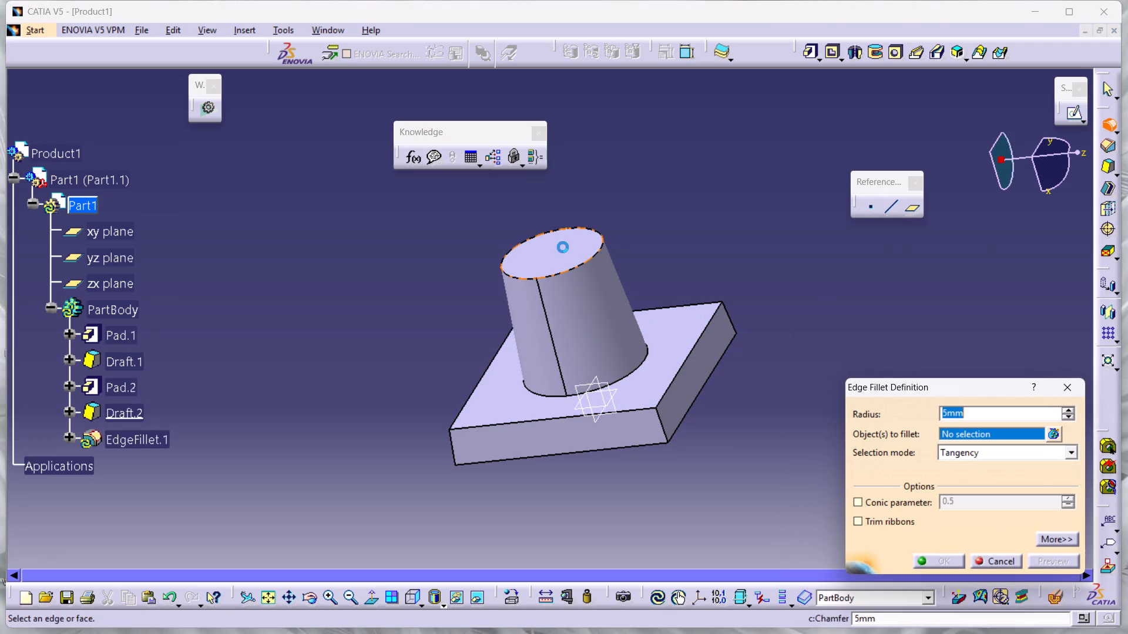
pyautogui.click(575, 265)
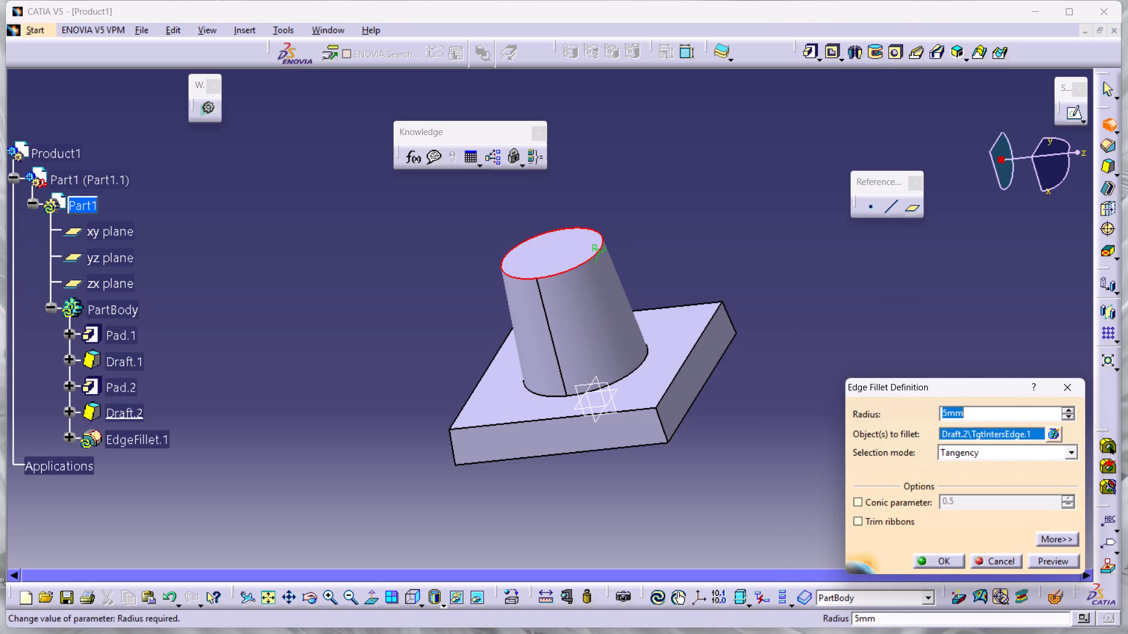
pyautogui.write('25')
pyautogui.press('Return')
pyautogui.click(965, 473)
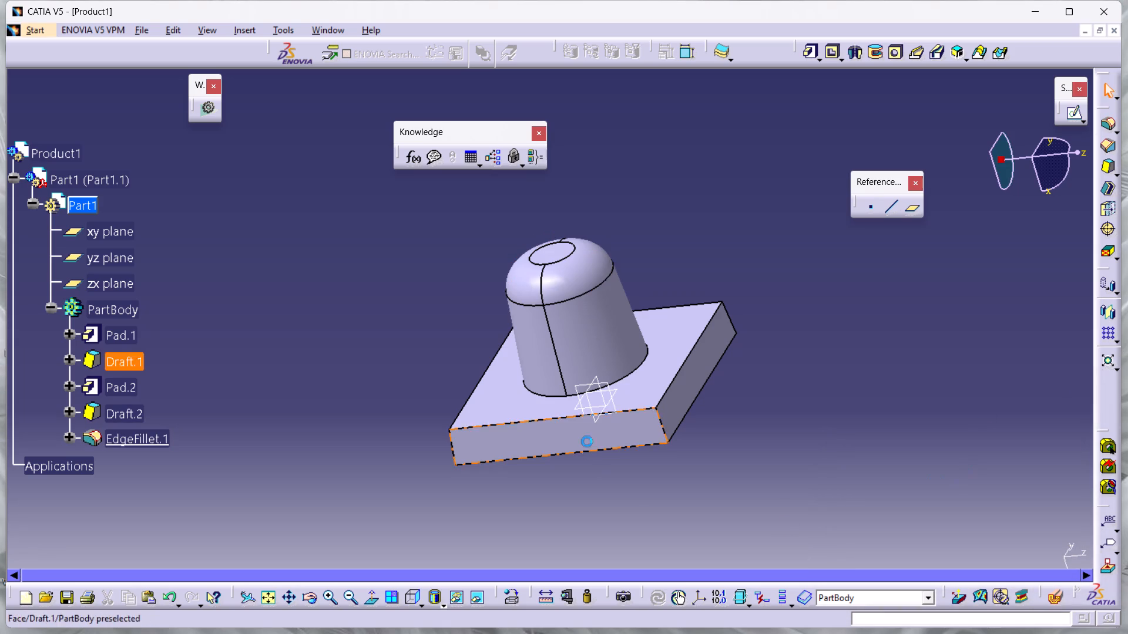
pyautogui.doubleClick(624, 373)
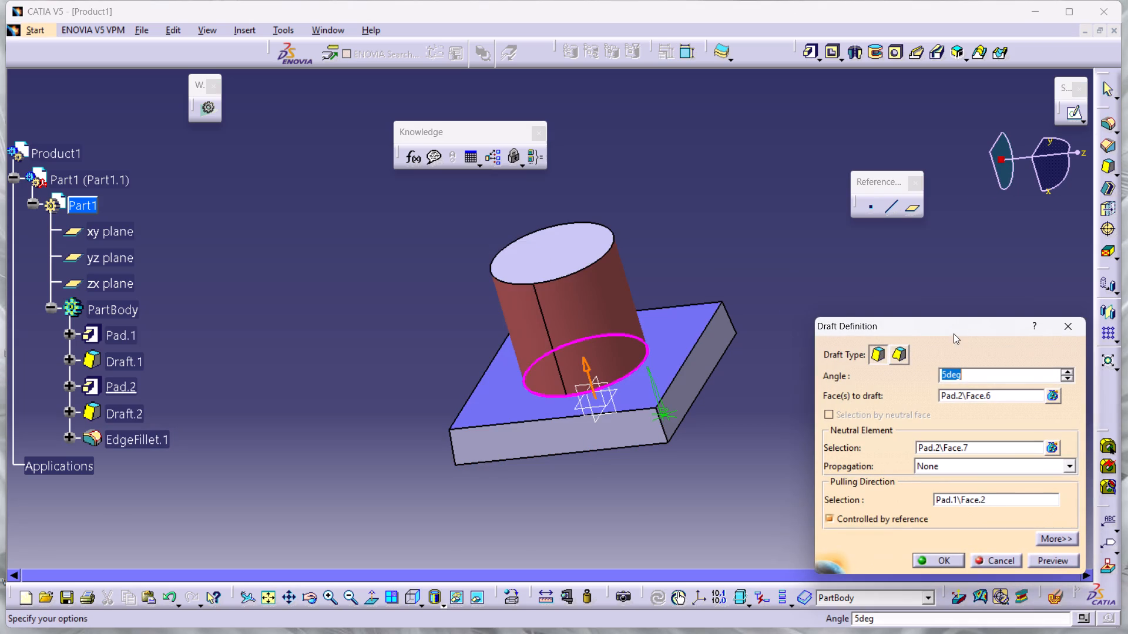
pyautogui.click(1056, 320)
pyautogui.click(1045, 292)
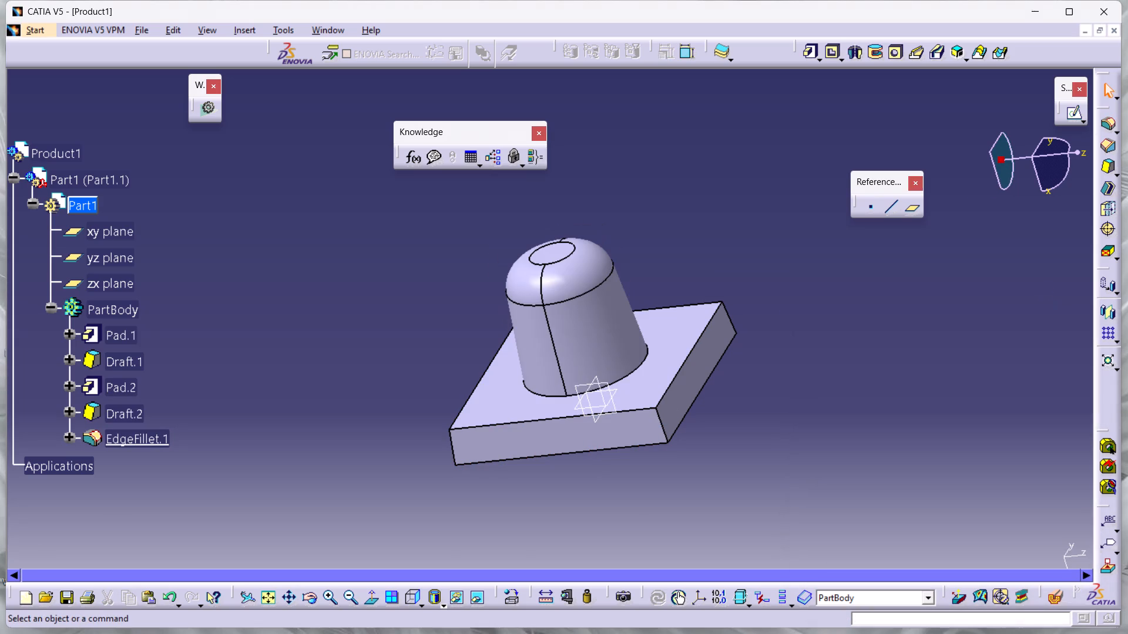
# Fillet the circular edge where the tapered boss meets the square base with a 35 mm radius.
pyautogui.click(1106, 119)
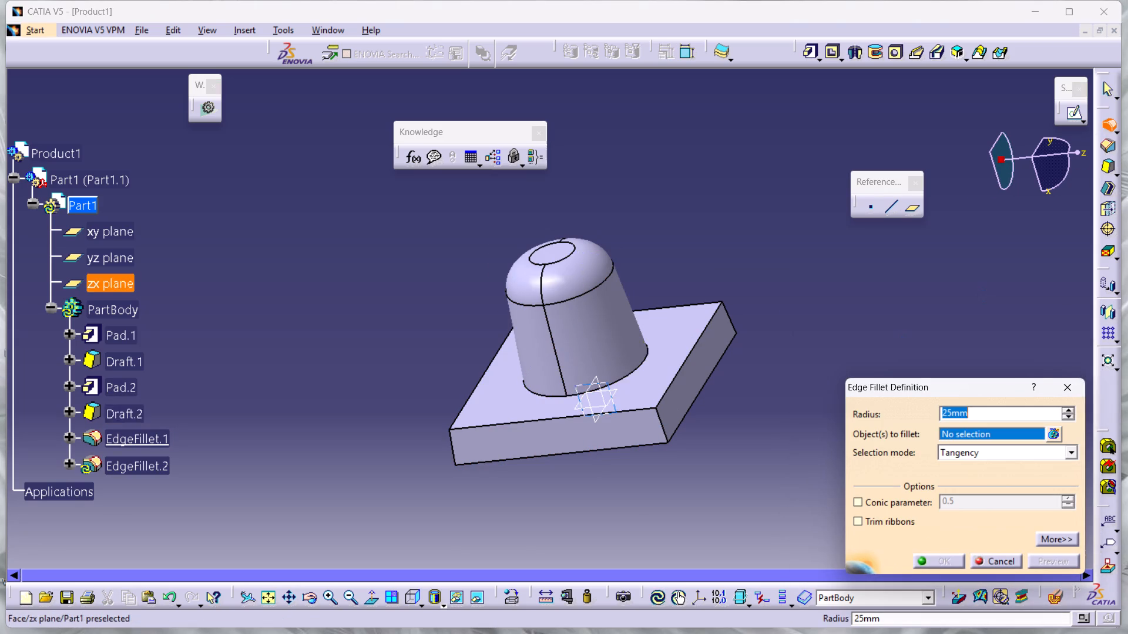
pyautogui.click(615, 380)
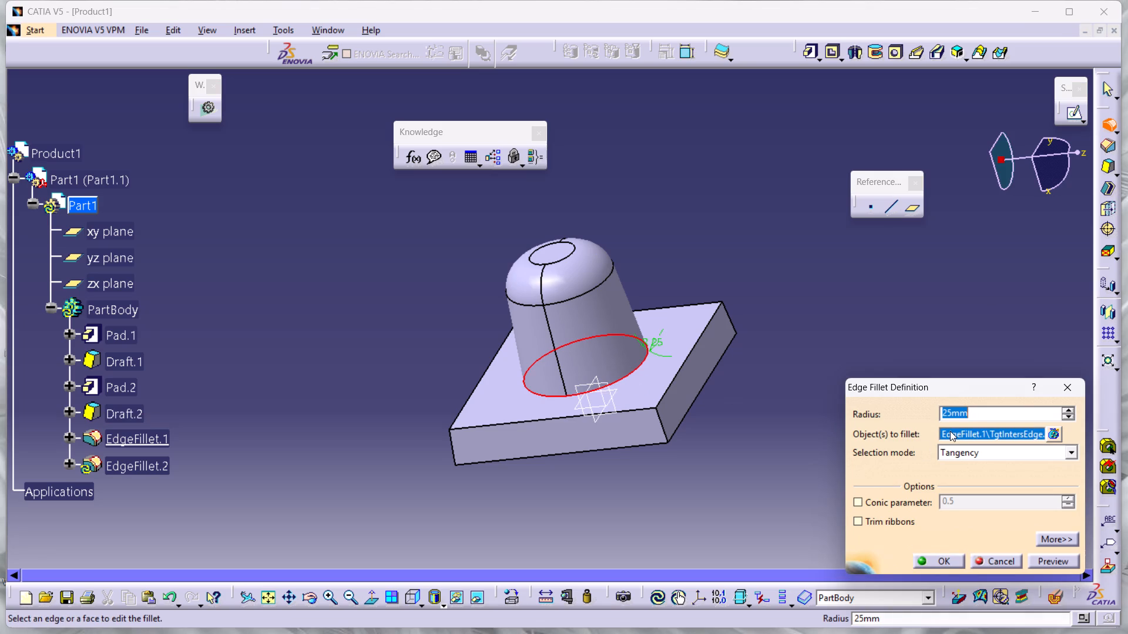
pyautogui.write('35')
pyautogui.press('Return')
pyautogui.click(942, 468)
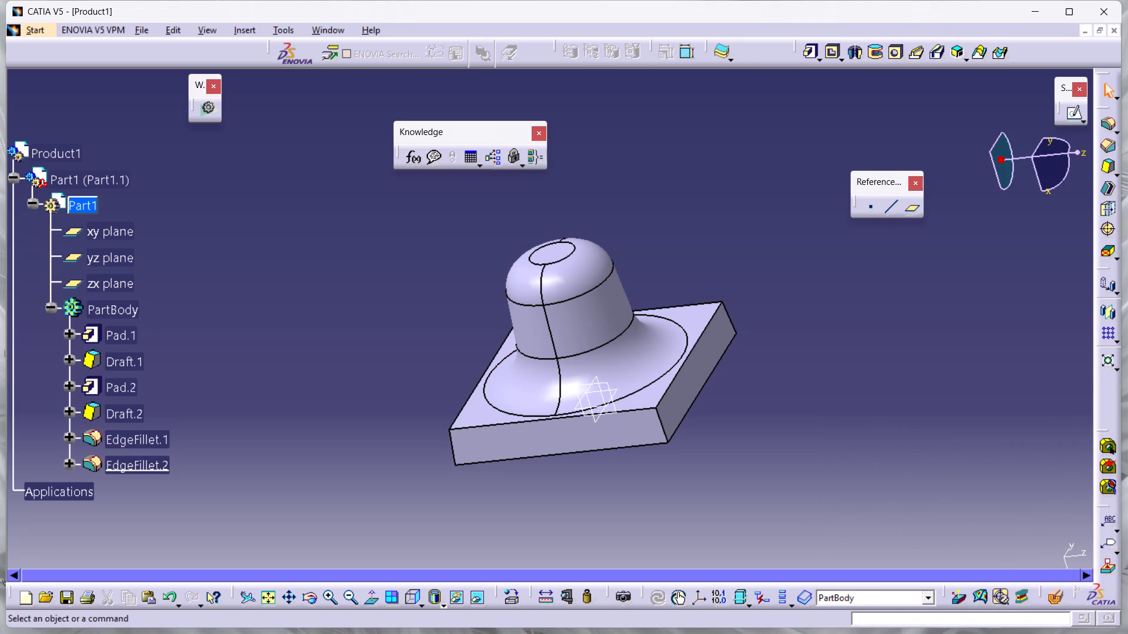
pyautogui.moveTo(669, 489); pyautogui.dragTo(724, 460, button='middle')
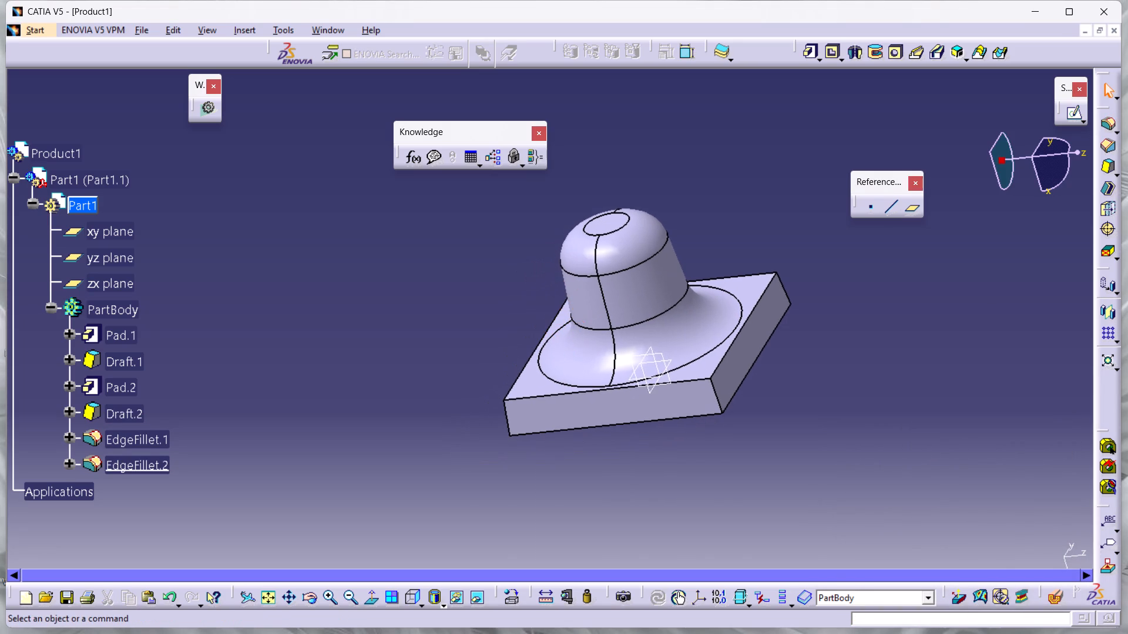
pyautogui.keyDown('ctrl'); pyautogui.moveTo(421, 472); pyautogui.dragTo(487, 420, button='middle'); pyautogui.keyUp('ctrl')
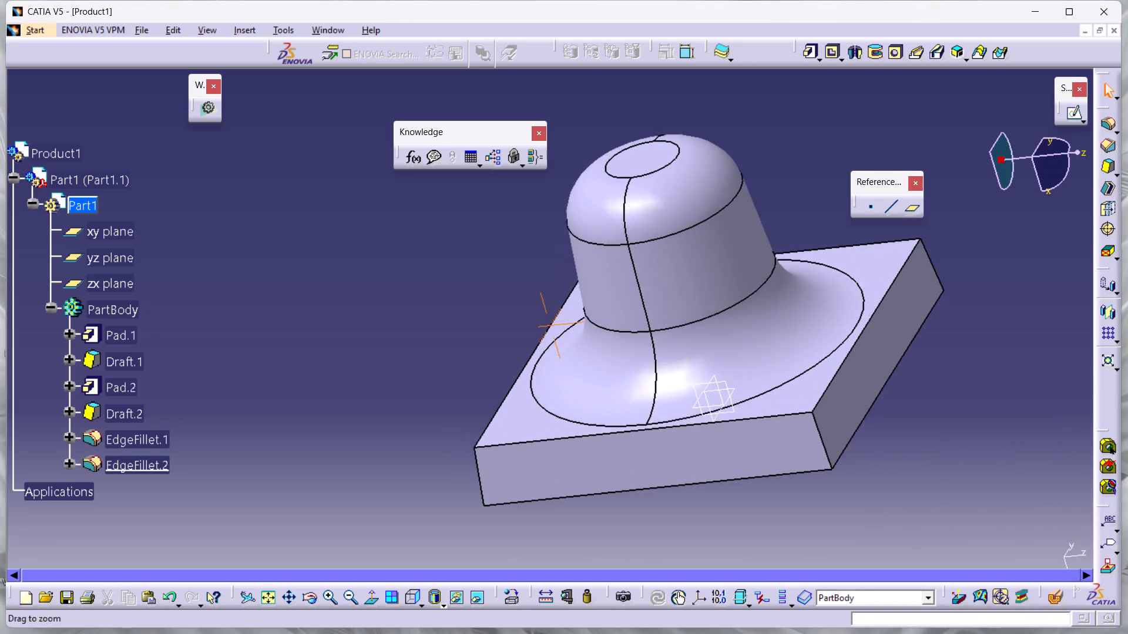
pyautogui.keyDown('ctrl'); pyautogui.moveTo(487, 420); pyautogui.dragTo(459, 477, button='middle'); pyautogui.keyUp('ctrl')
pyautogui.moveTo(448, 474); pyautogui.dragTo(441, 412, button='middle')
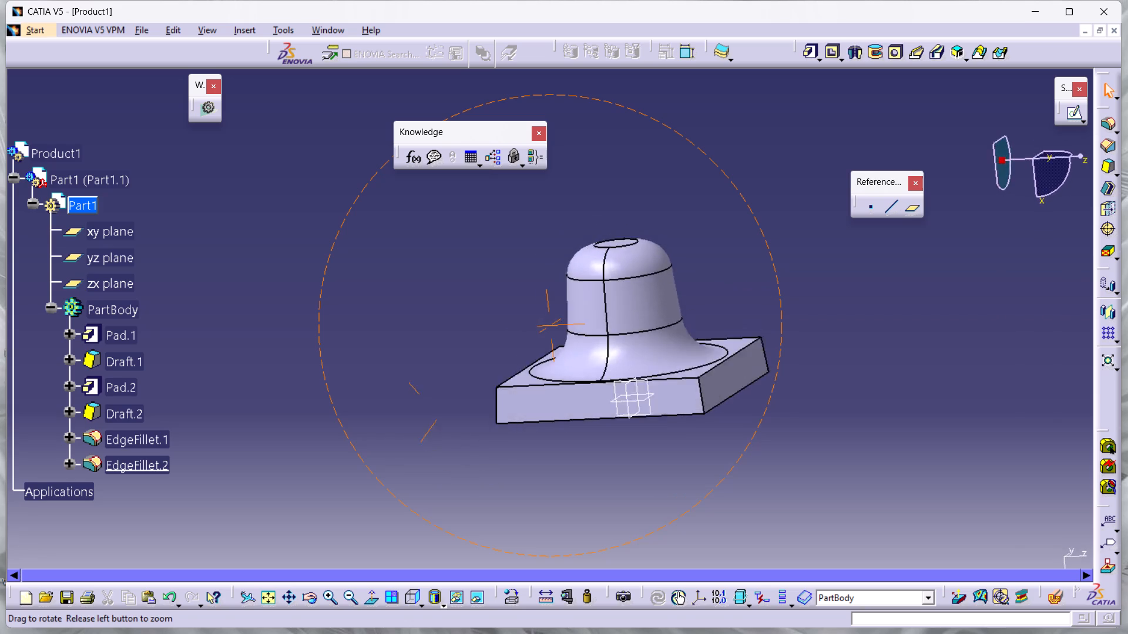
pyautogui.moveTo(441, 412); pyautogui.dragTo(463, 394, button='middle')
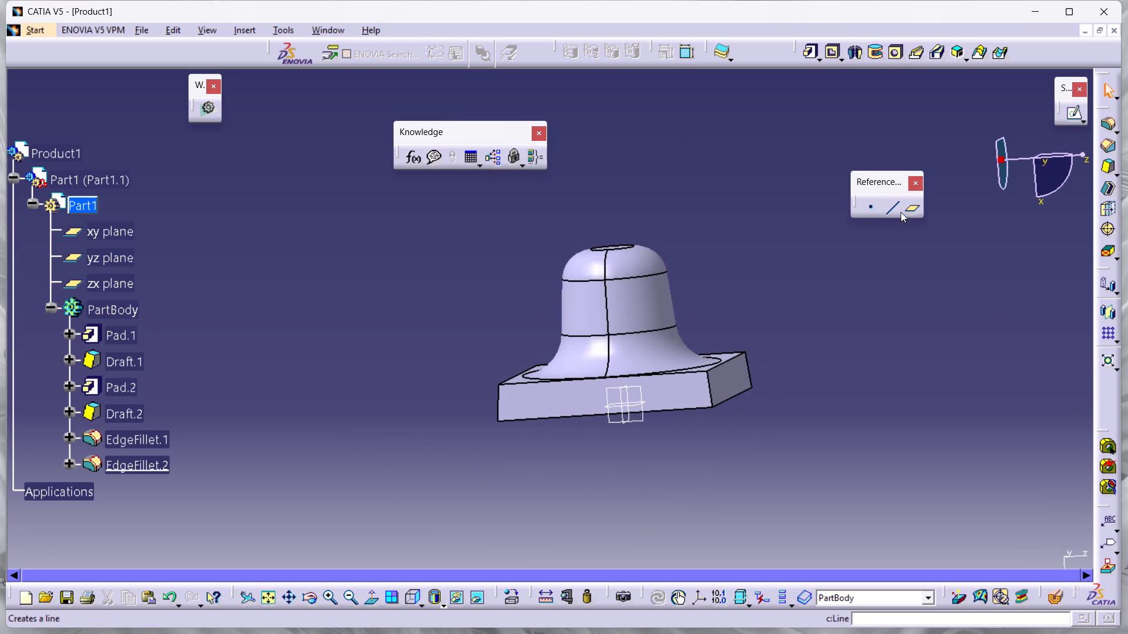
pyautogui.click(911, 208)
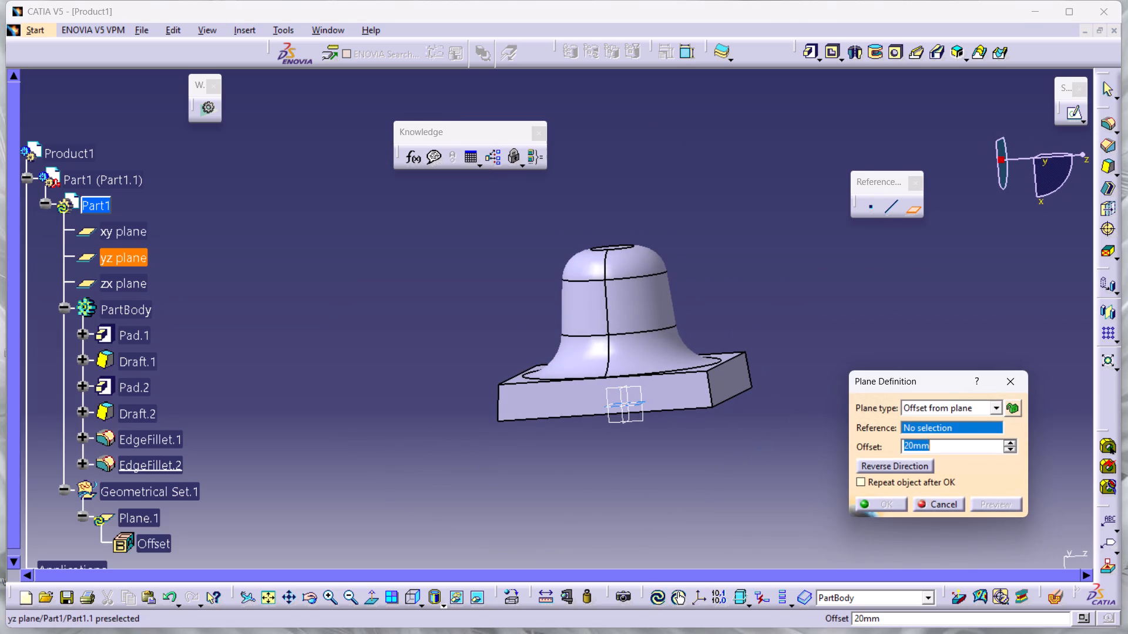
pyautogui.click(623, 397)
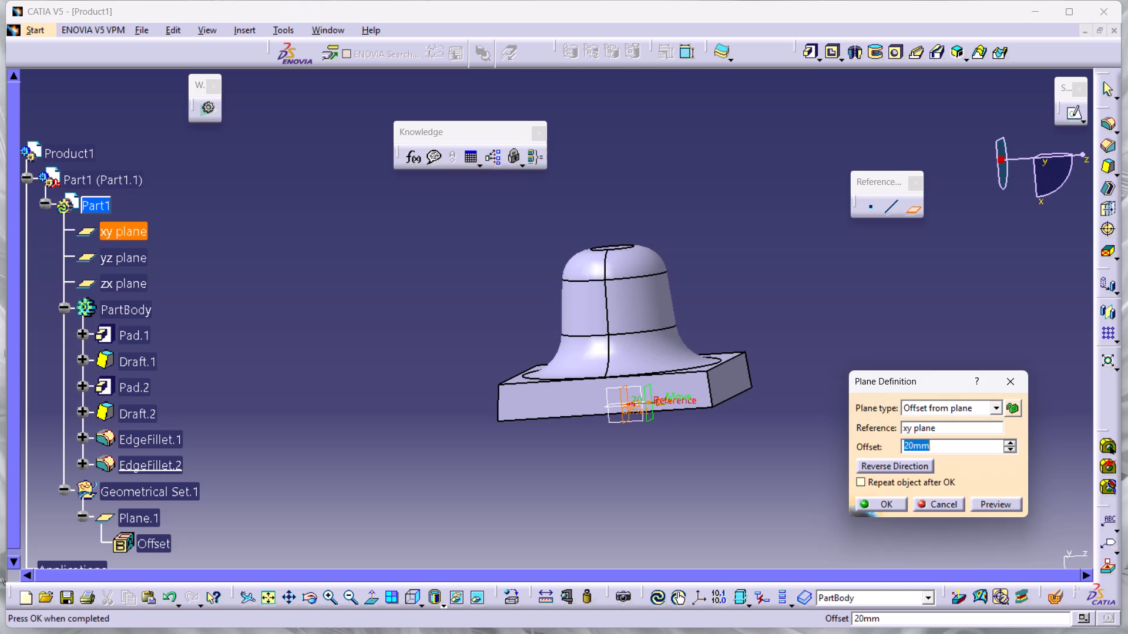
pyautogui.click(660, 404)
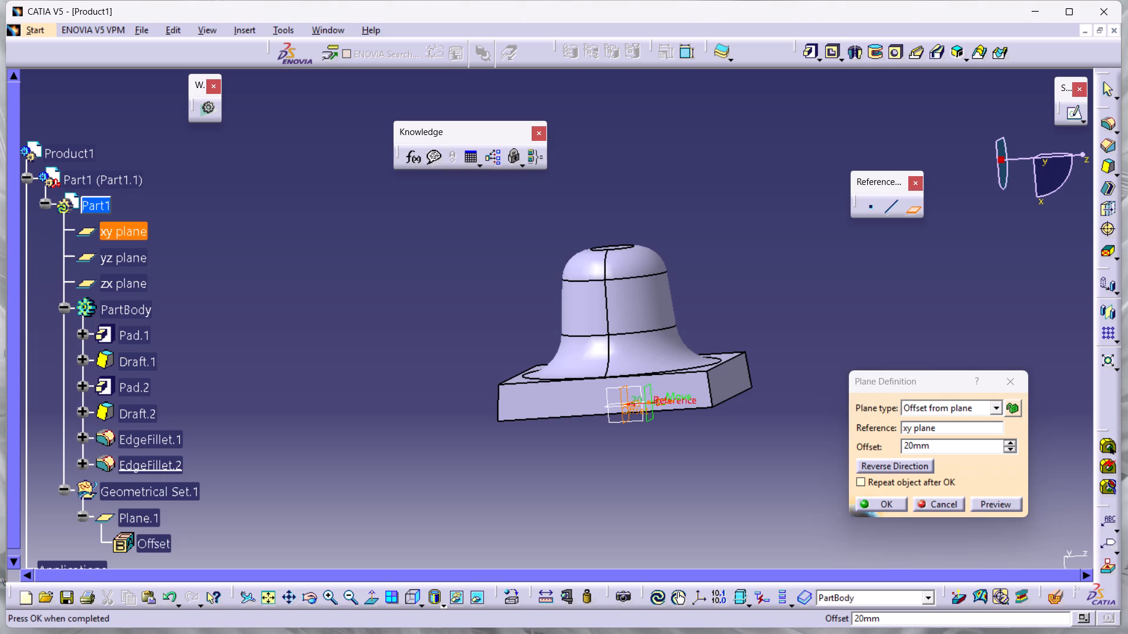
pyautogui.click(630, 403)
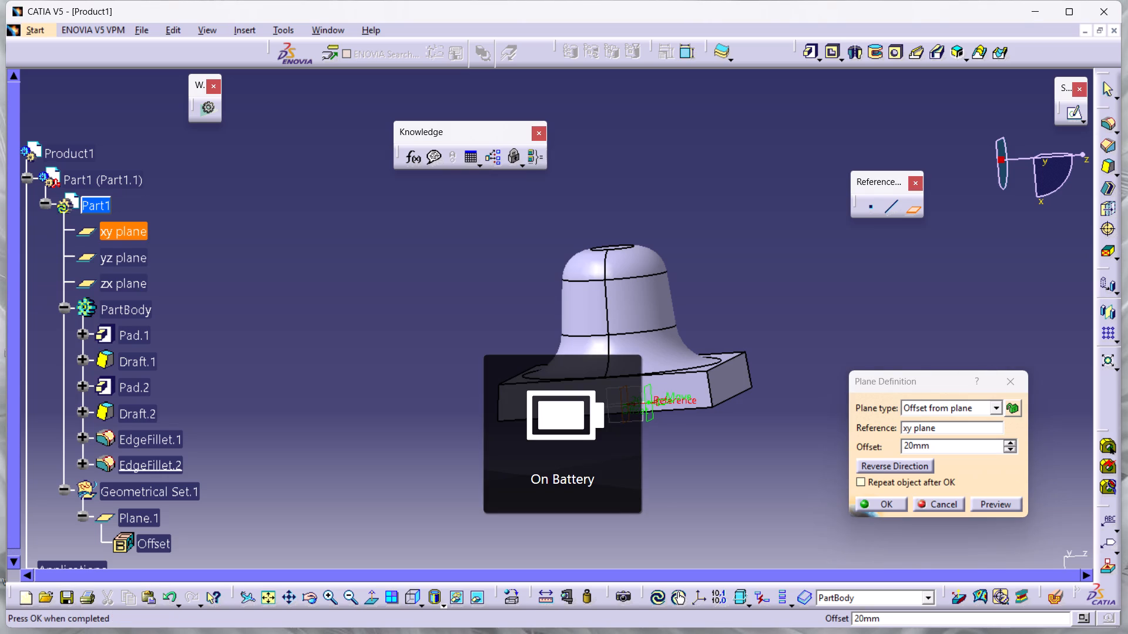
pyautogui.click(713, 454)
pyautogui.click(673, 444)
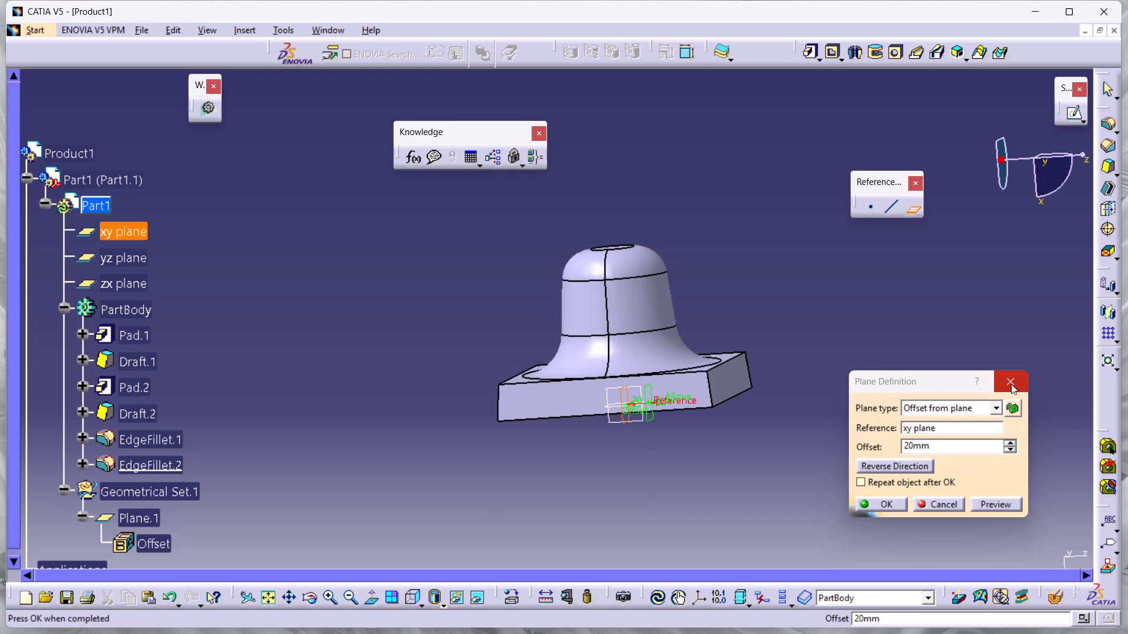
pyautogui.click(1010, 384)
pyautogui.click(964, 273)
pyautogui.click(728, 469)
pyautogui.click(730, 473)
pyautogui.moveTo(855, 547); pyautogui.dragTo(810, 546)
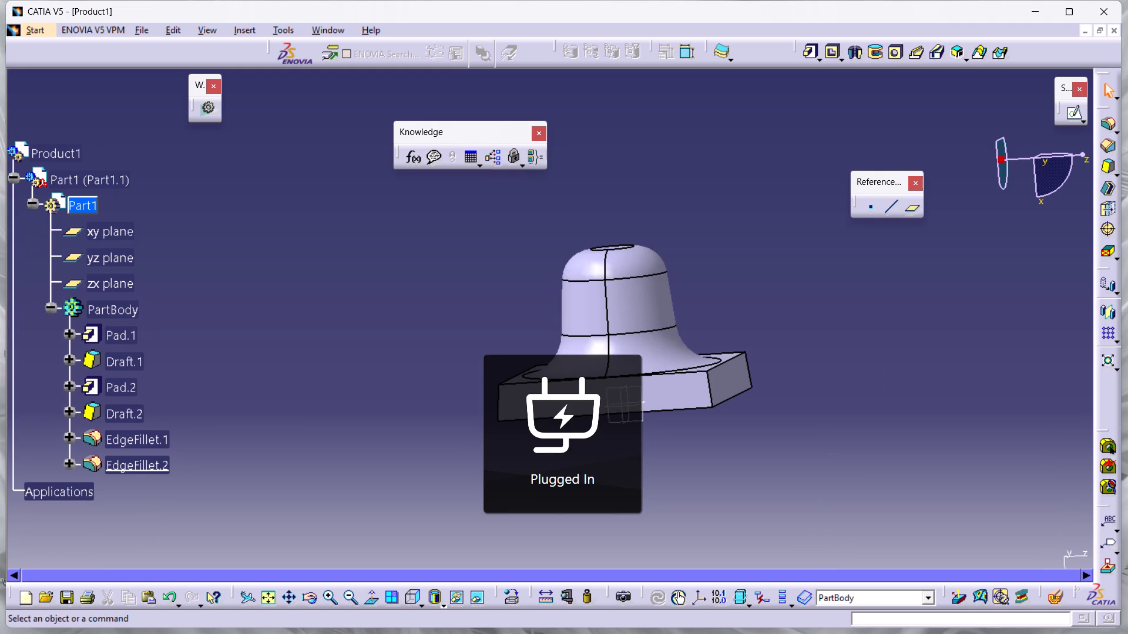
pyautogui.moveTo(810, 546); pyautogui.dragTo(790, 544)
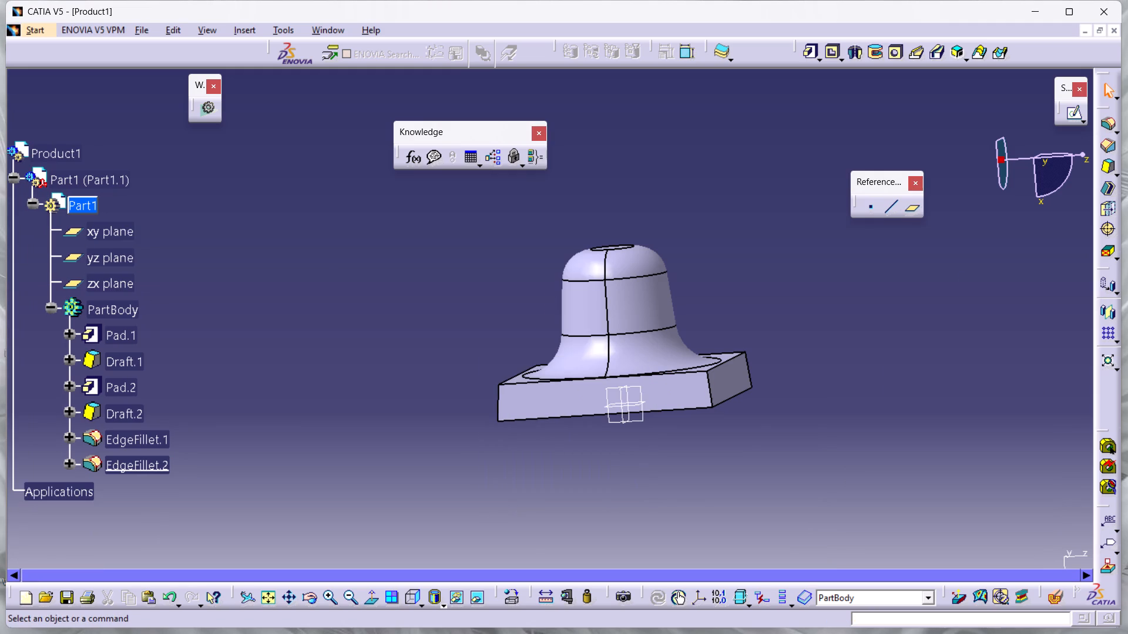
# Create a reference plane offset 90 mm from the xy plane.
pyautogui.moveTo(551, 497); pyautogui.dragTo(622, 501, button='middle')
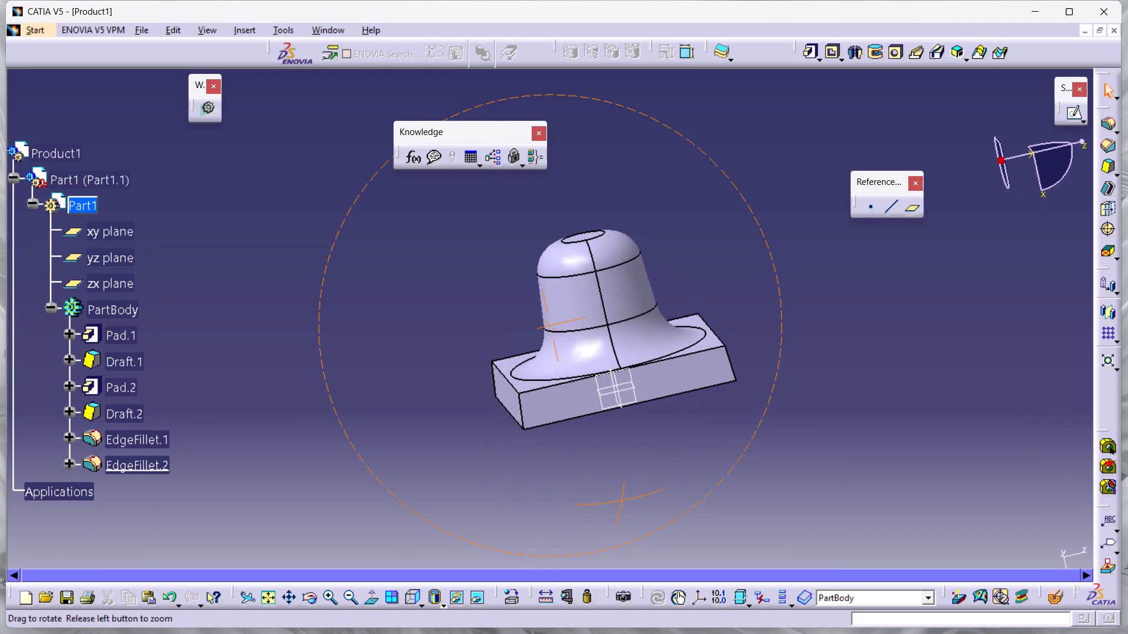
pyautogui.moveTo(622, 501); pyautogui.dragTo(622, 504, button='middle')
pyautogui.click(622, 505)
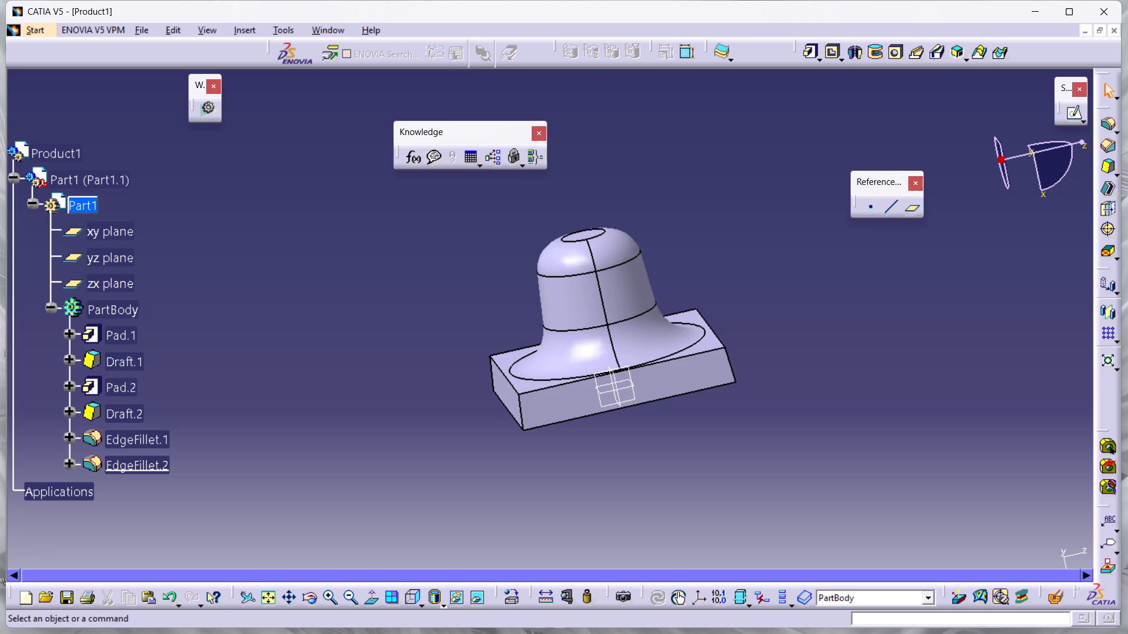
pyautogui.click(912, 208)
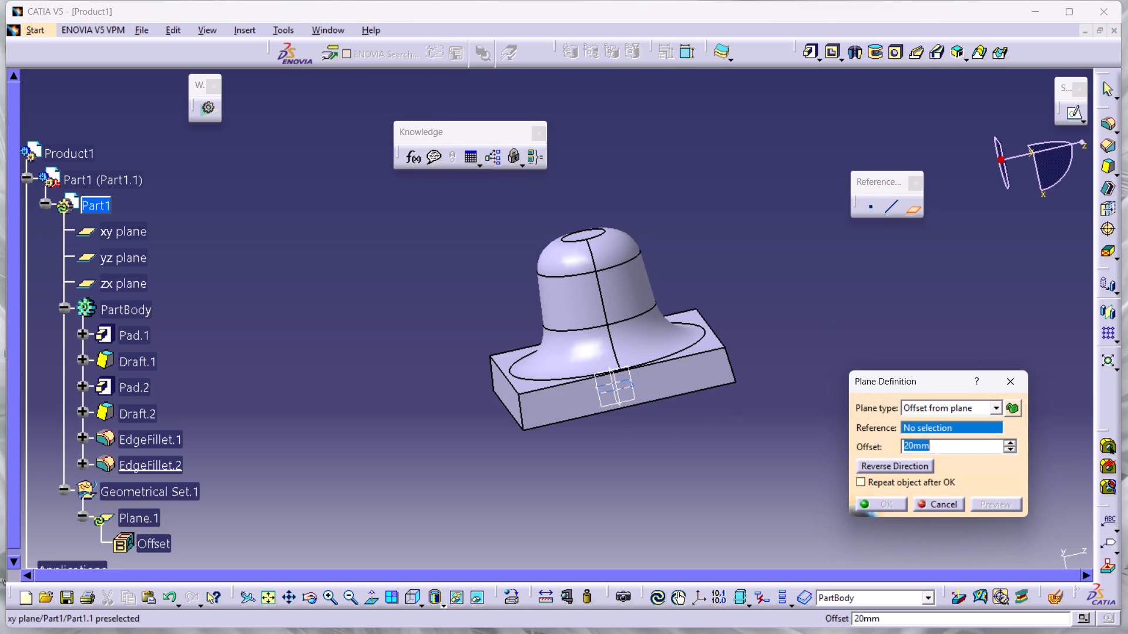
pyautogui.click(617, 377)
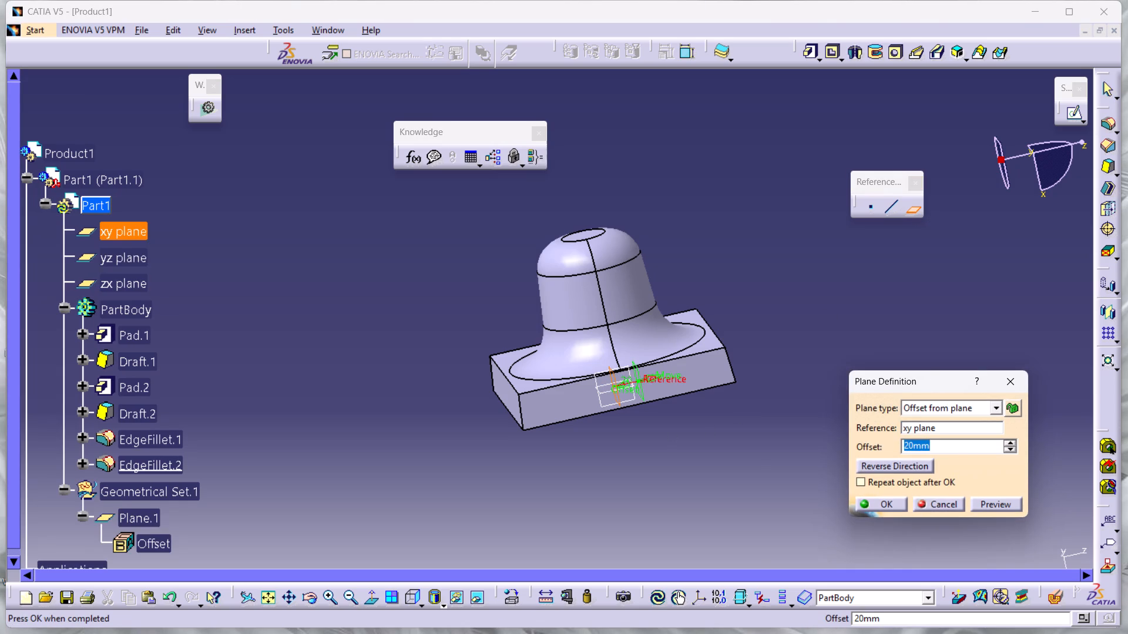
pyautogui.click(650, 377)
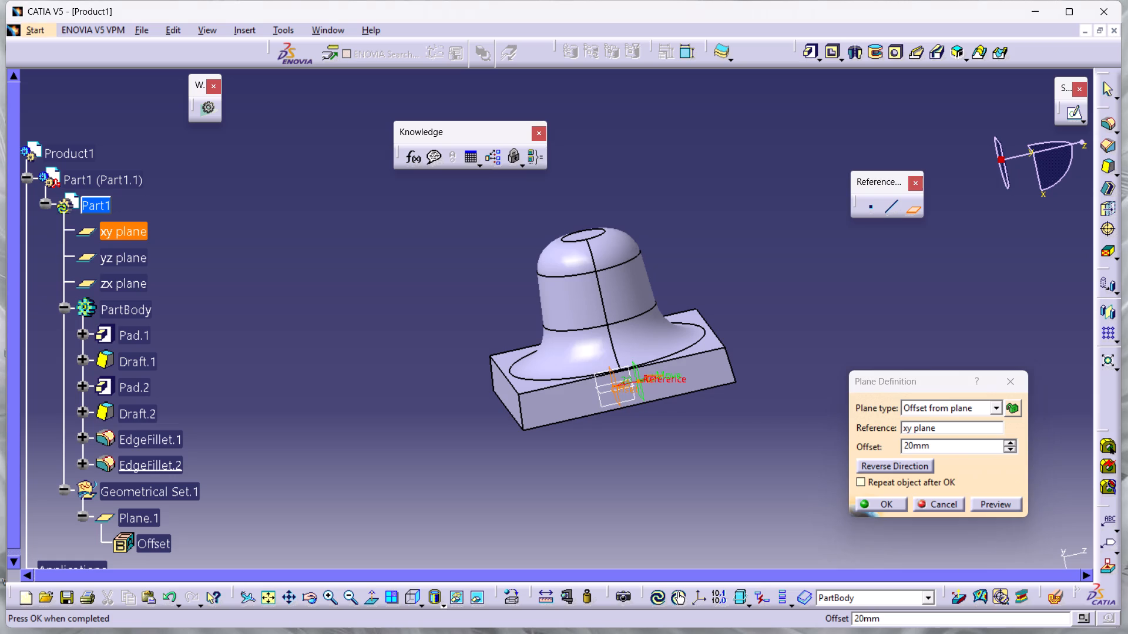
pyautogui.click(645, 420)
pyautogui.click(649, 373)
pyautogui.click(700, 448)
pyautogui.doubleClick(950, 451)
pyautogui.write('90')
pyautogui.press('Return')
pyautogui.click(948, 453)
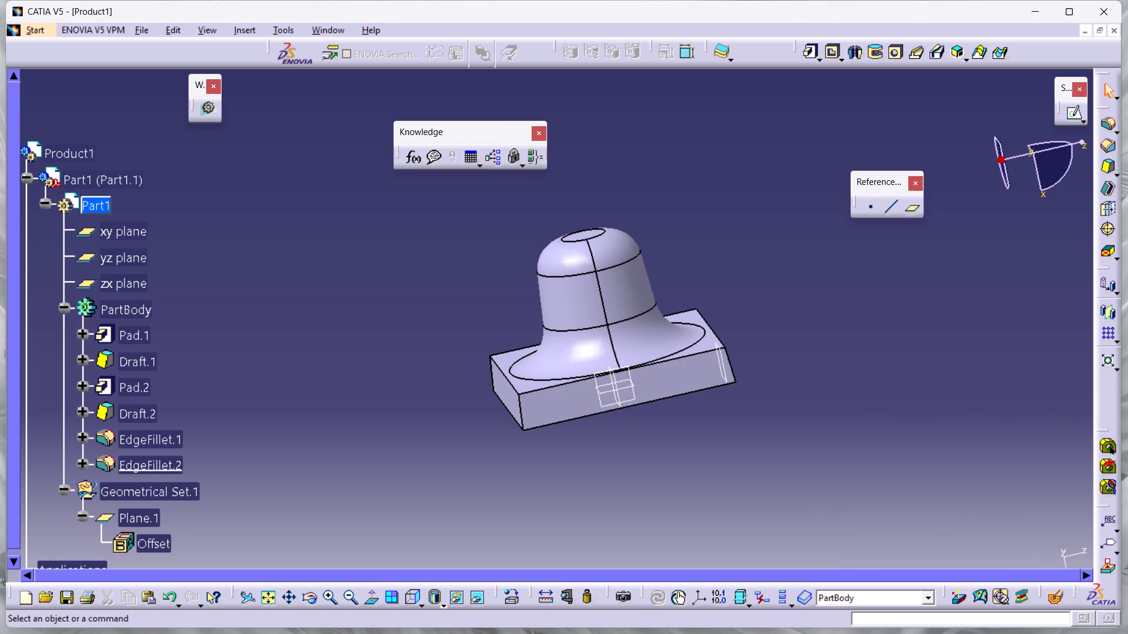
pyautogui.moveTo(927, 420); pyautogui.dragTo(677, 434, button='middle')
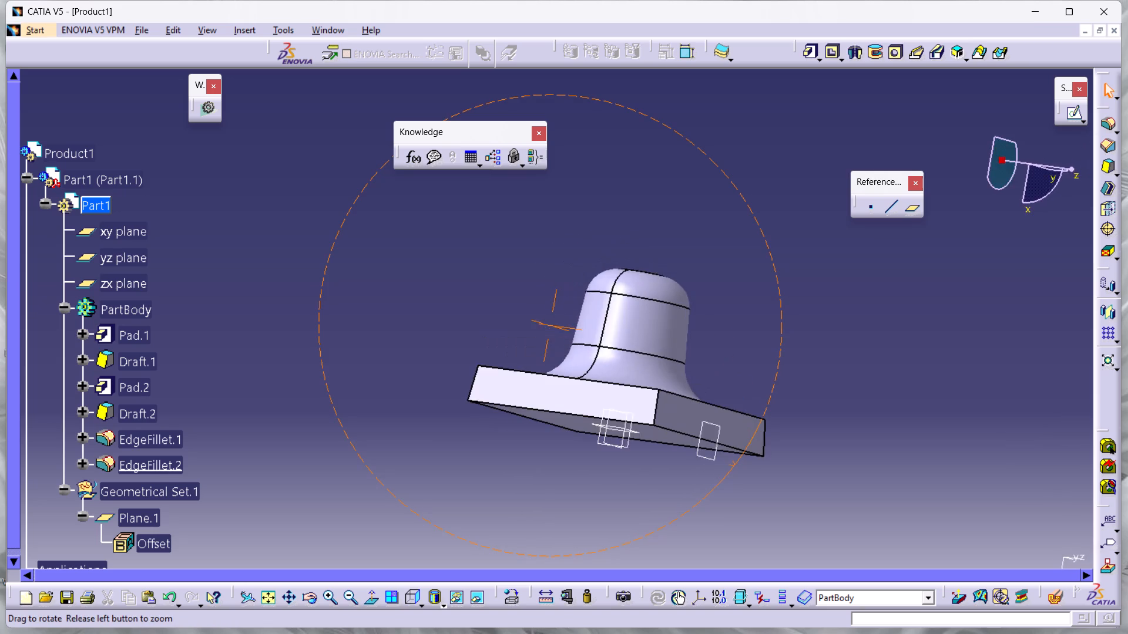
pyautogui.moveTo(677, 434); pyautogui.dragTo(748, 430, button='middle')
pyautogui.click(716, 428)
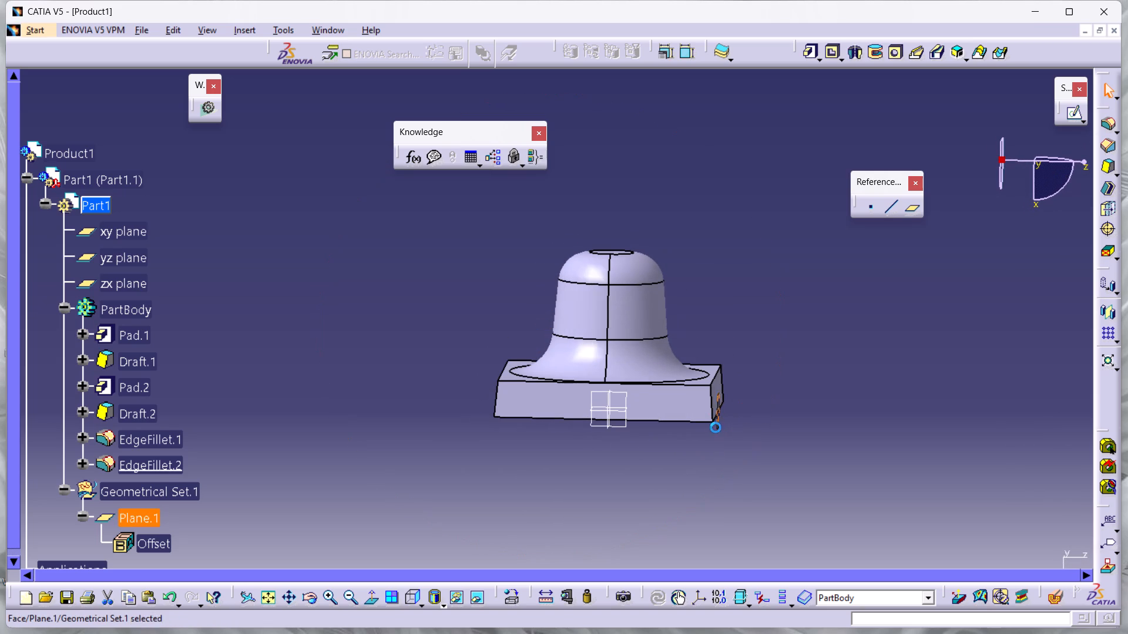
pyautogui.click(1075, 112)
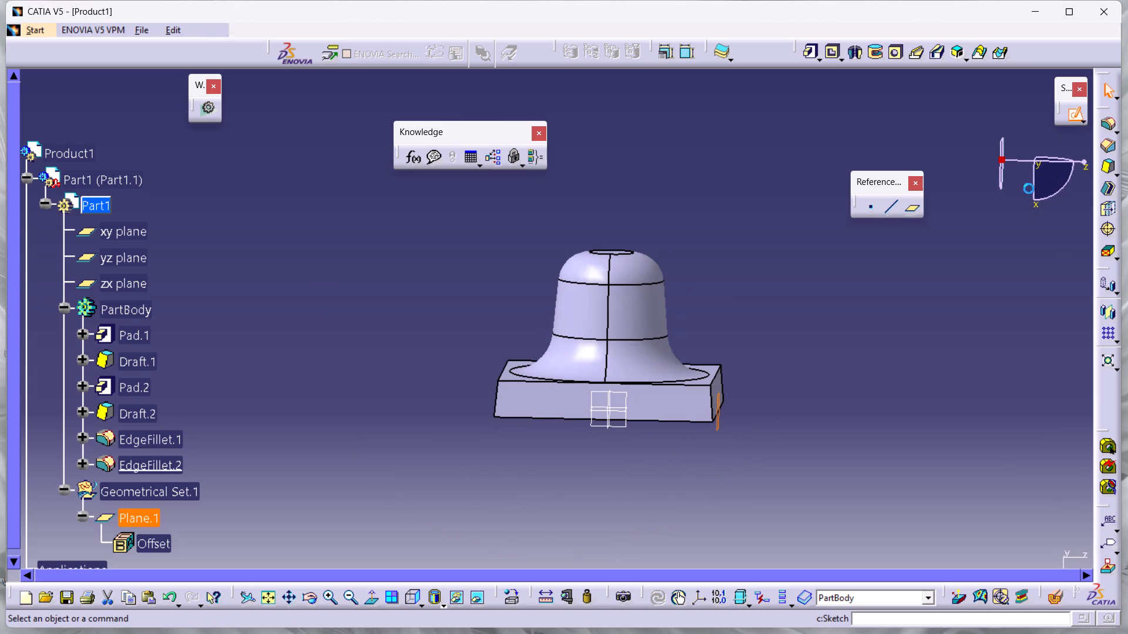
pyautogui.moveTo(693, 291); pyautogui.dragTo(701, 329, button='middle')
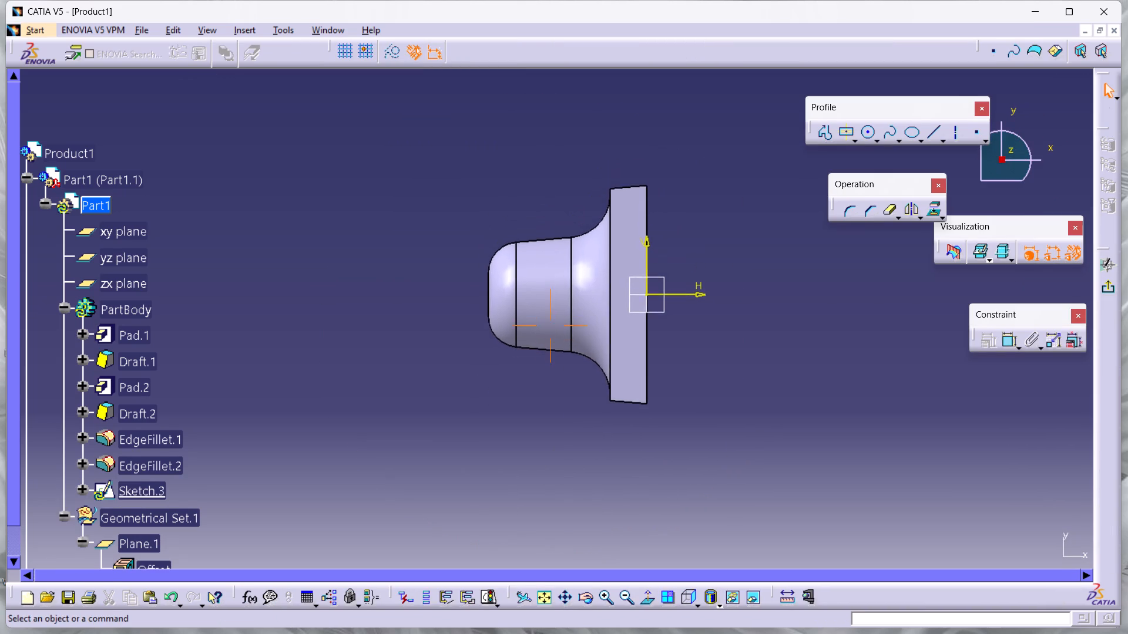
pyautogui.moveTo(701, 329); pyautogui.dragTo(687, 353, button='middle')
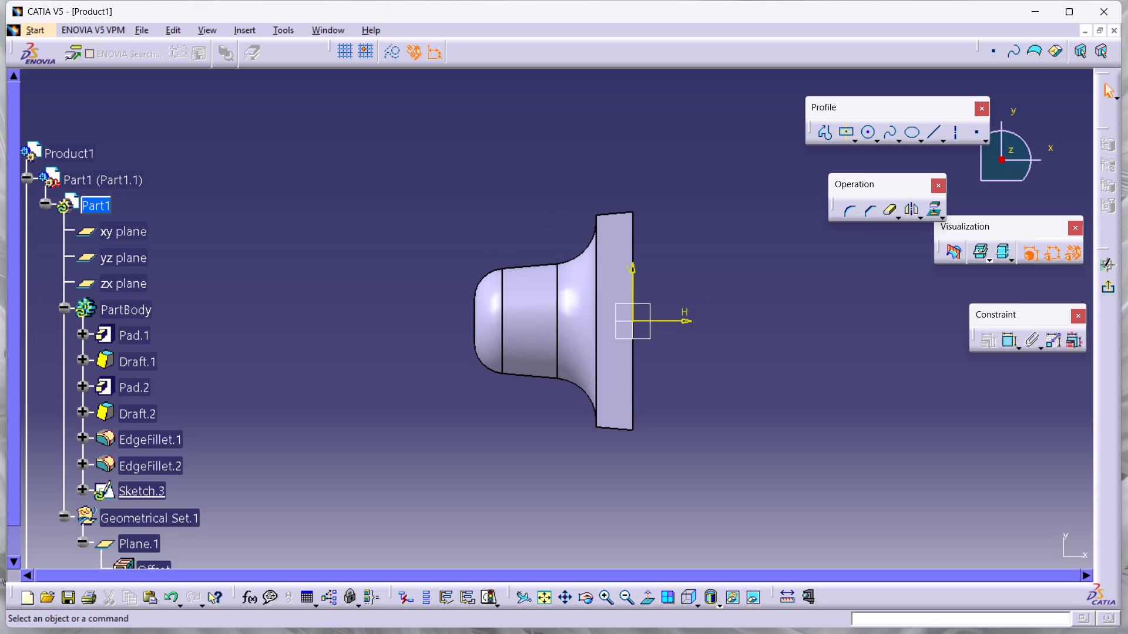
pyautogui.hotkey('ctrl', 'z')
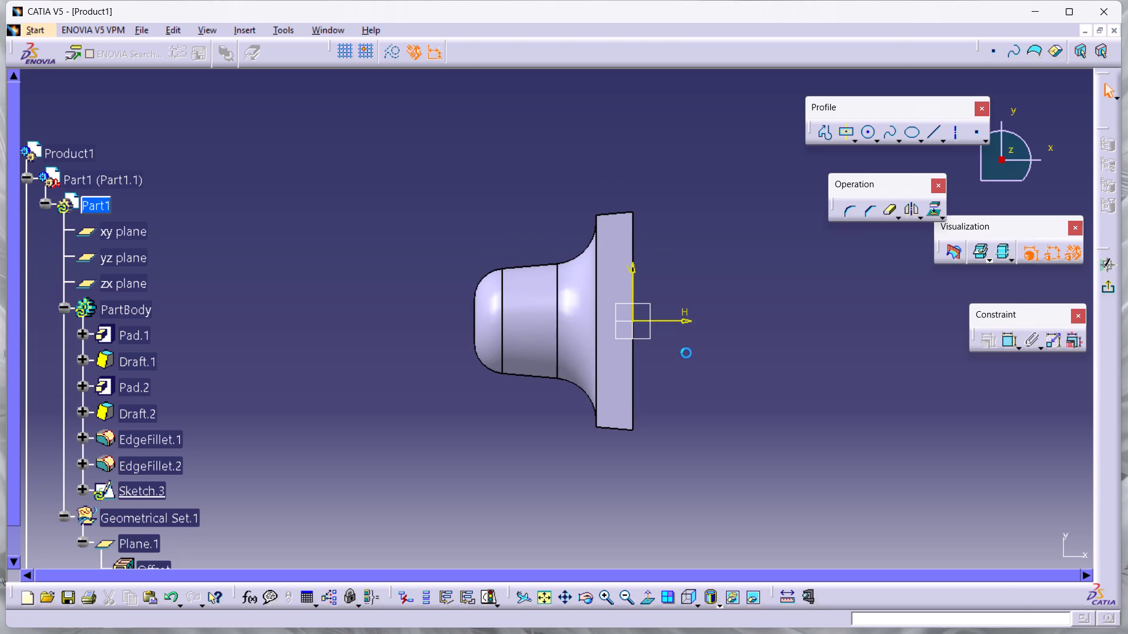
# Sketch a circle of about 26.7 mm radius on Plane.1, centred on the horizontal axis over the tapered boss, about 82.8 mm from the origin.
pyautogui.moveTo(479, 407); pyautogui.dragTo(505, 392, button='middle')
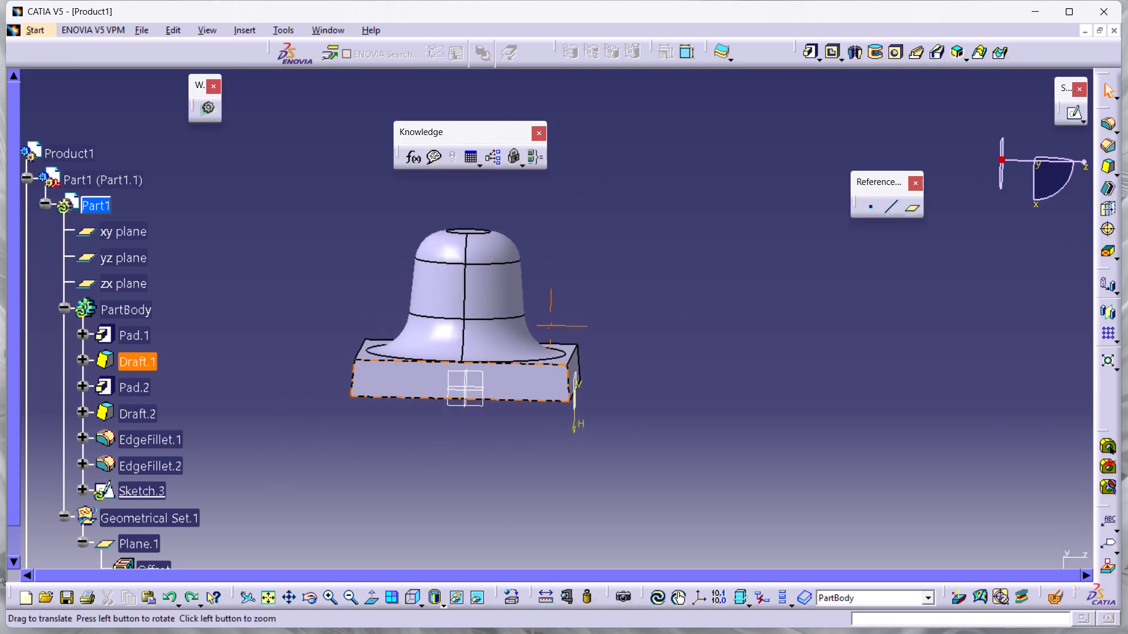
pyautogui.moveTo(505, 392); pyautogui.dragTo(561, 371, button='middle')
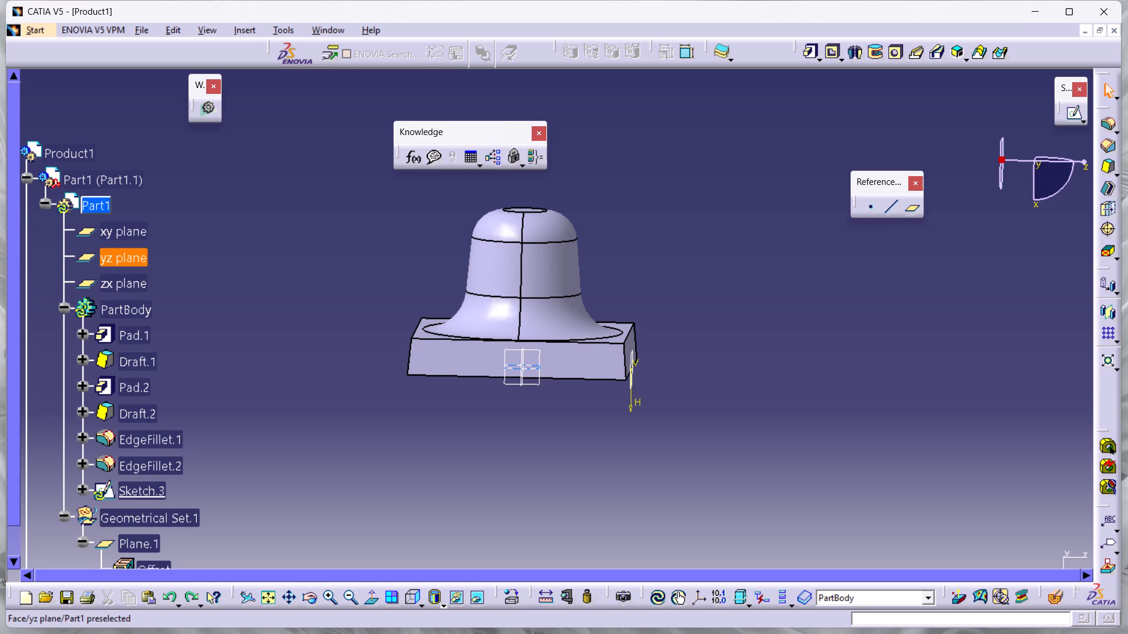
pyautogui.click(539, 420)
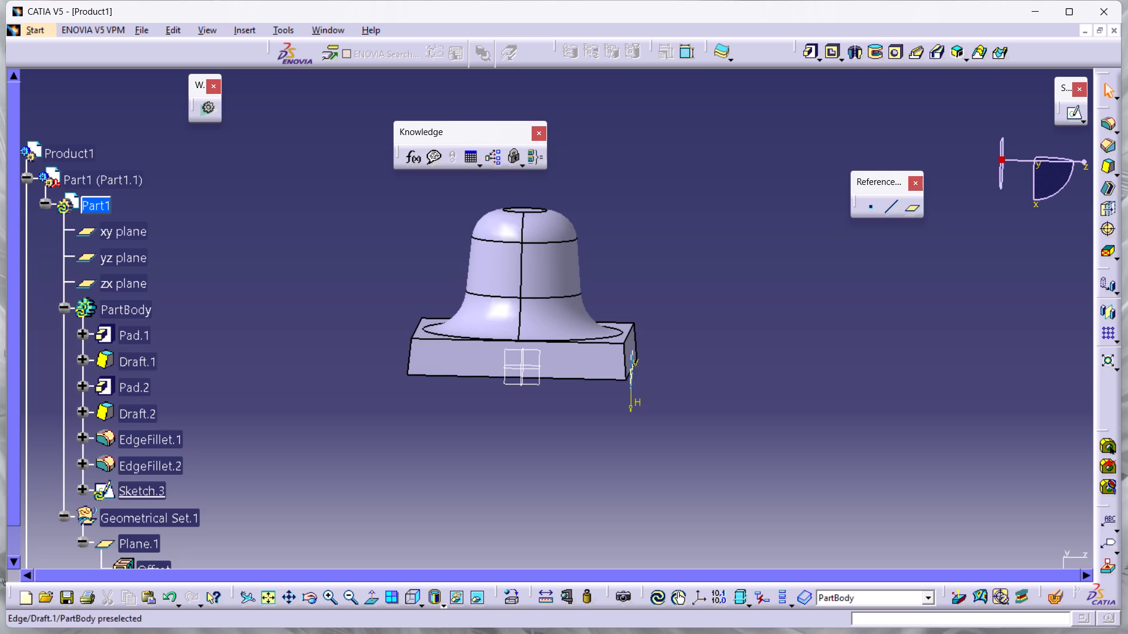
pyautogui.click(634, 379)
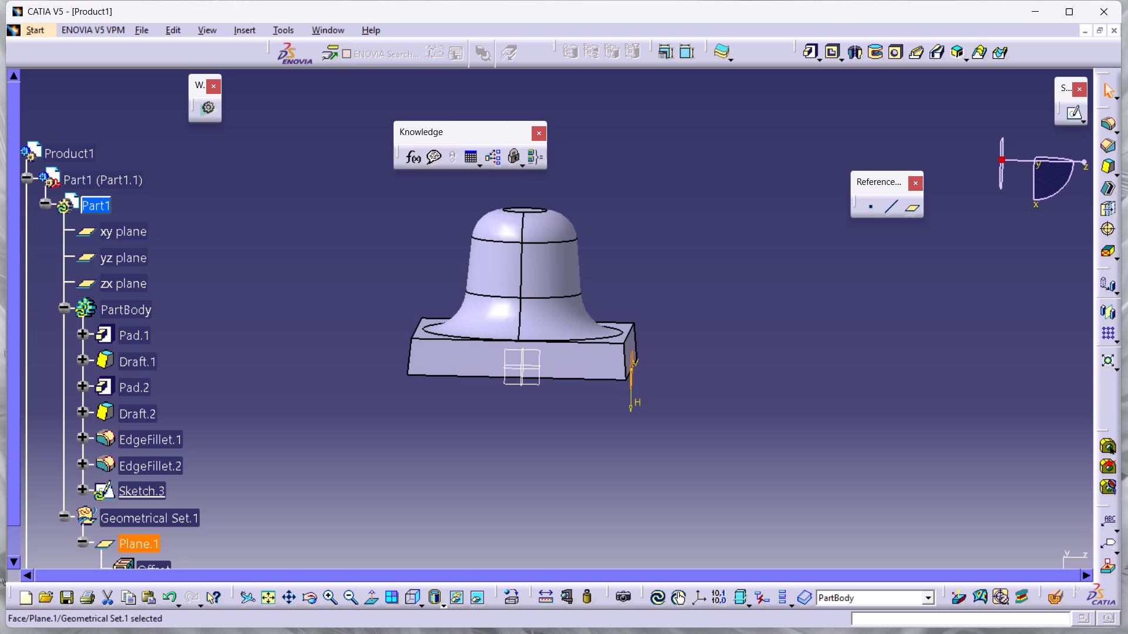
pyautogui.click(1074, 114)
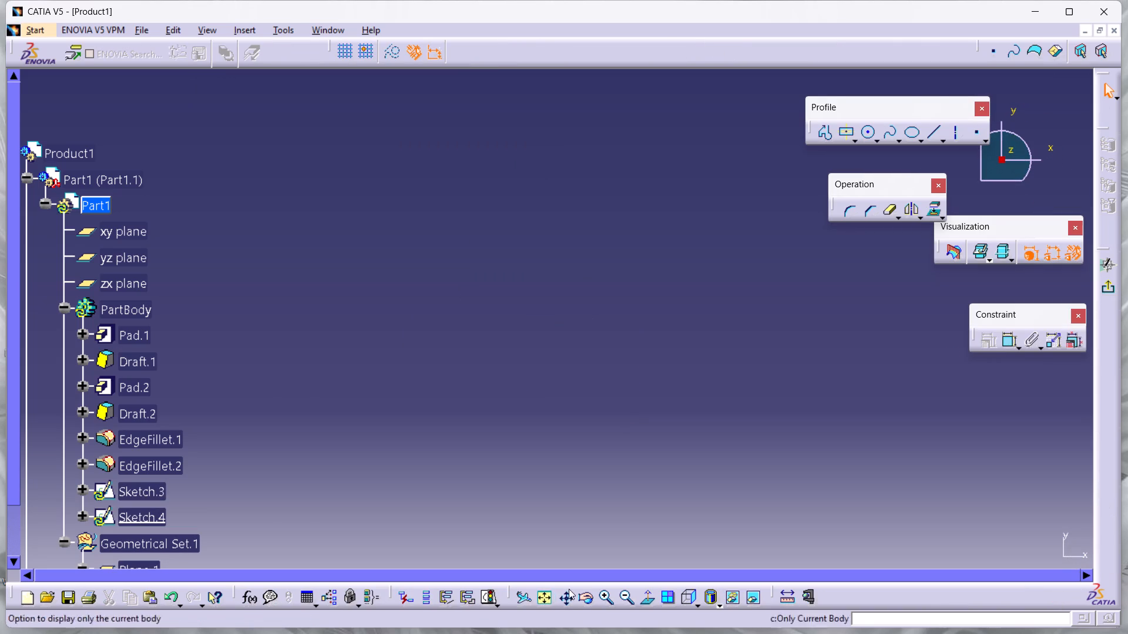
pyautogui.click(550, 593)
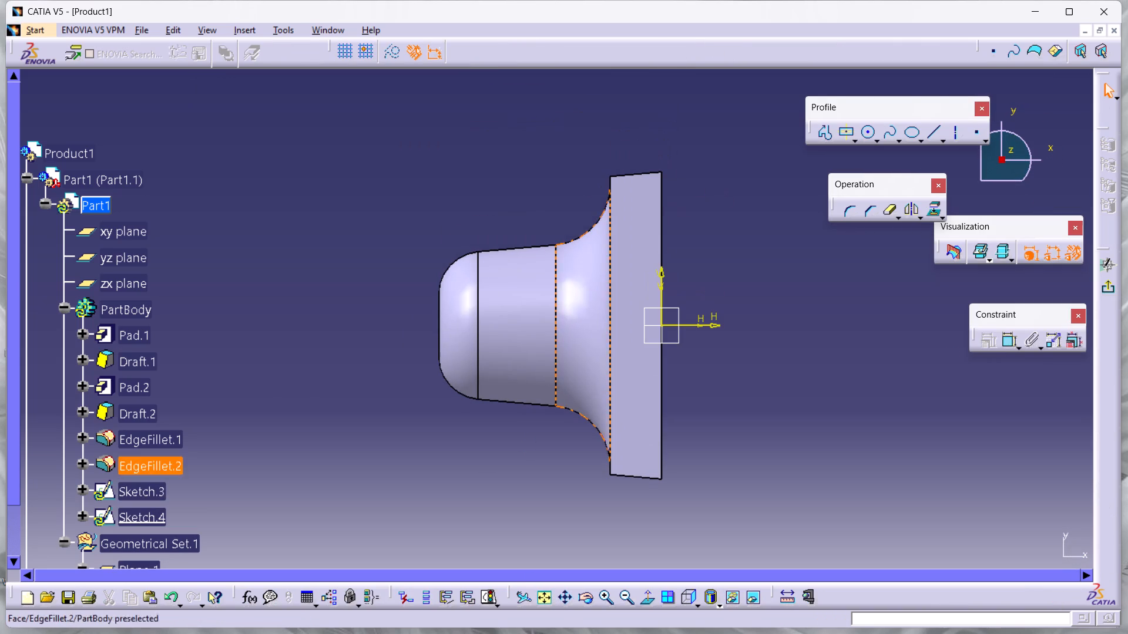
pyautogui.click(868, 131)
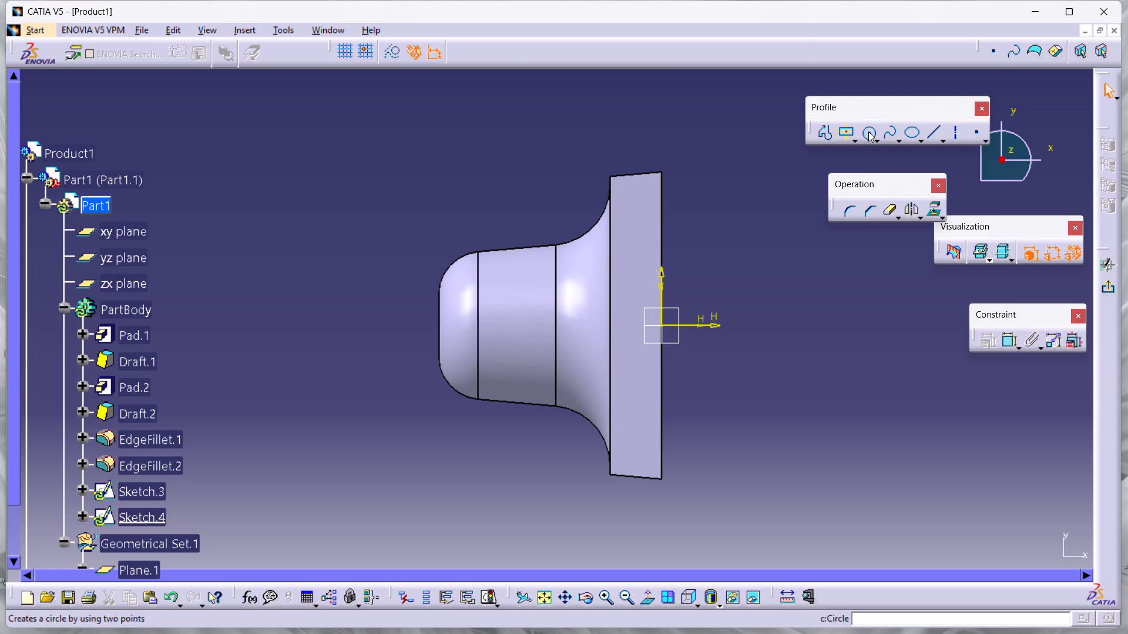
pyautogui.click(521, 323)
pyautogui.click(501, 284)
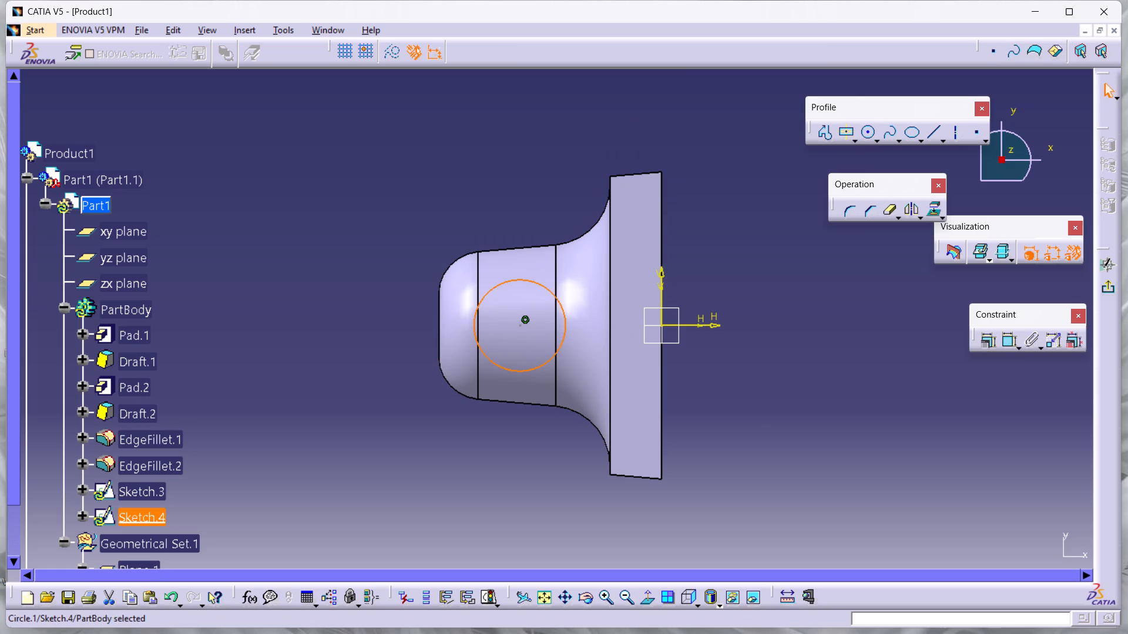
# Dimension the radius of the circle over the boss.
pyautogui.doubleClick(1008, 338)
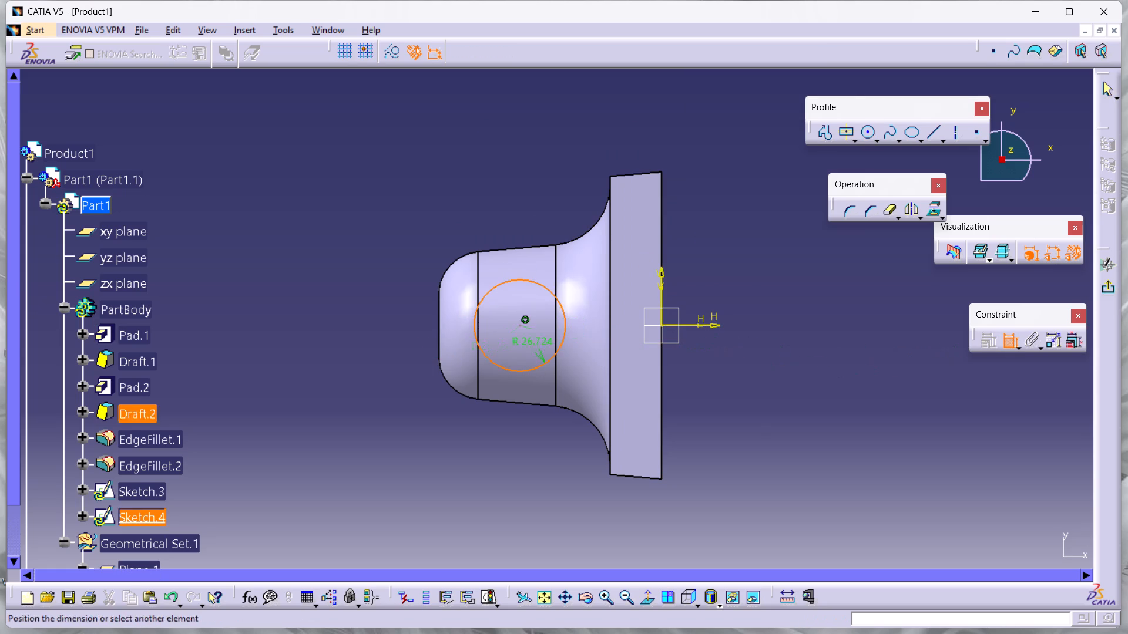
pyautogui.click(497, 467)
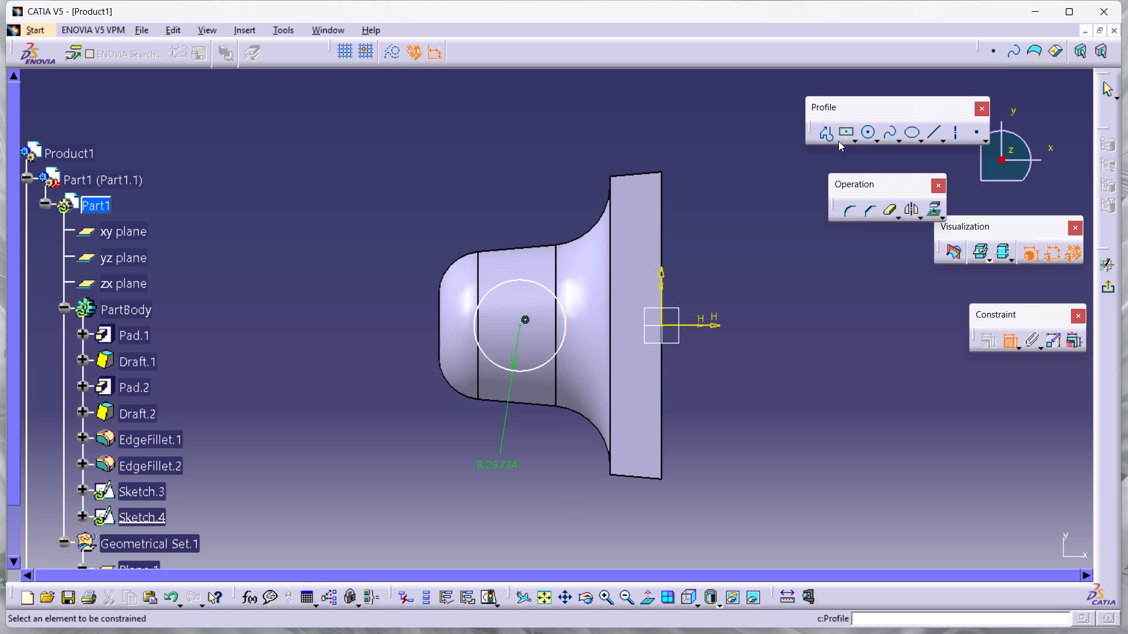
# Sketch two smaller circles of about 13 mm radius, one above and one below the large circle, vertically aligned with its centre.
pyautogui.click(867, 134)
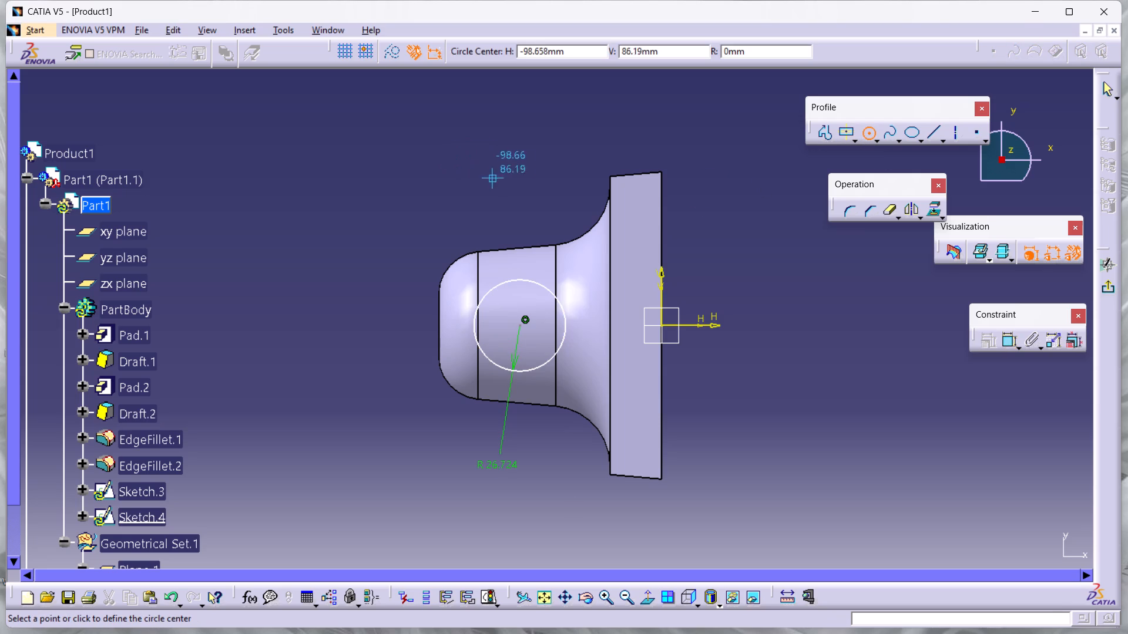
pyautogui.click(522, 179)
pyautogui.click(515, 158)
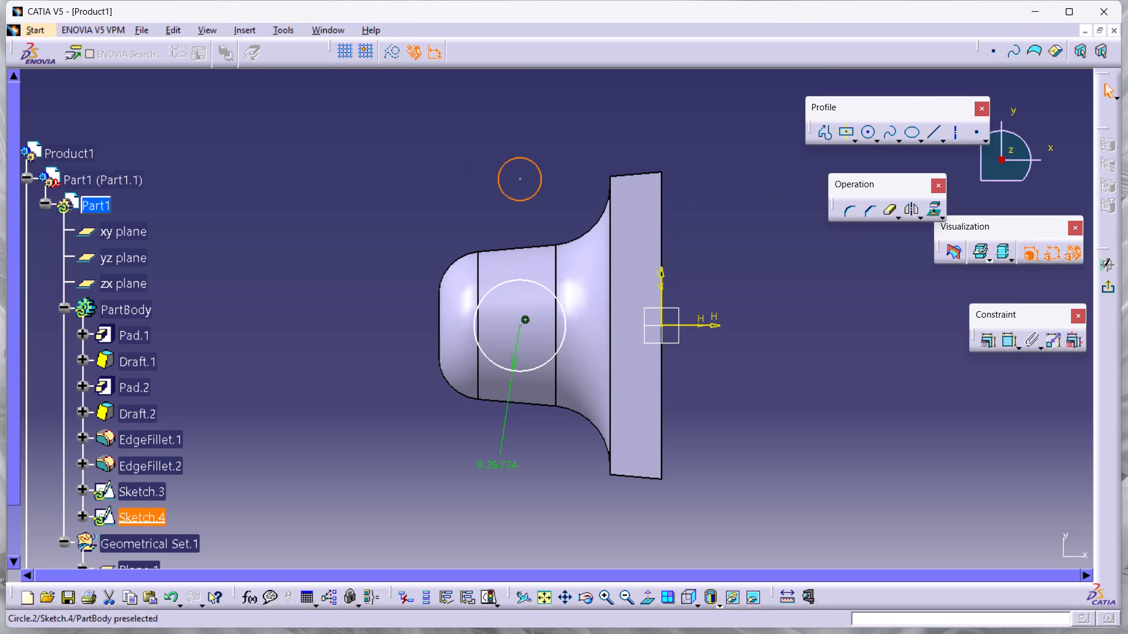
pyautogui.click(867, 130)
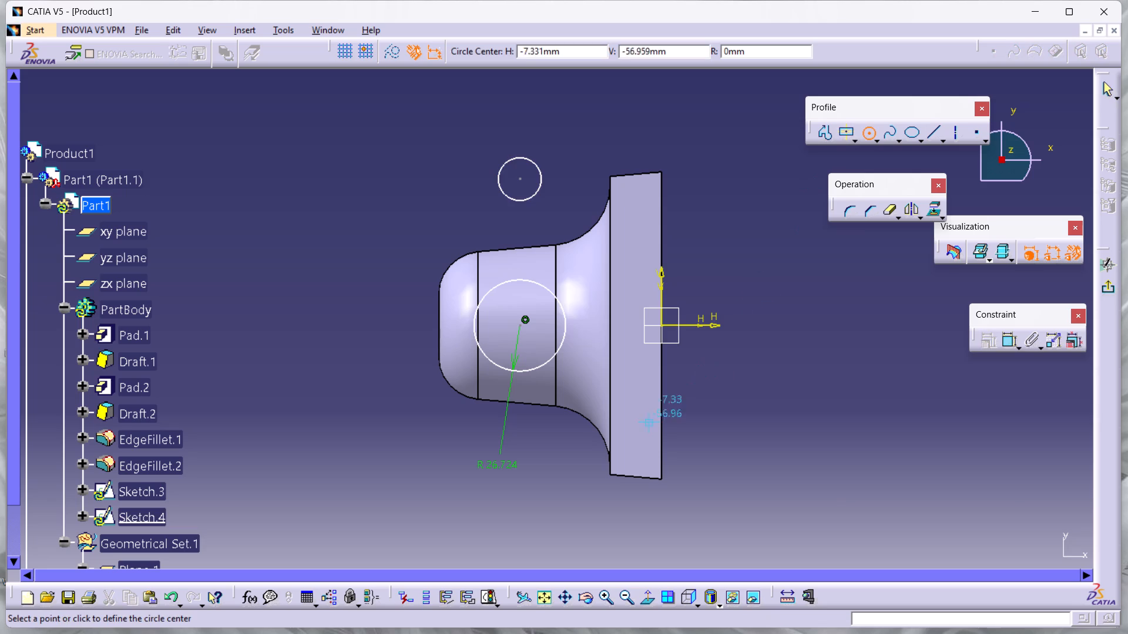
pyautogui.click(518, 500)
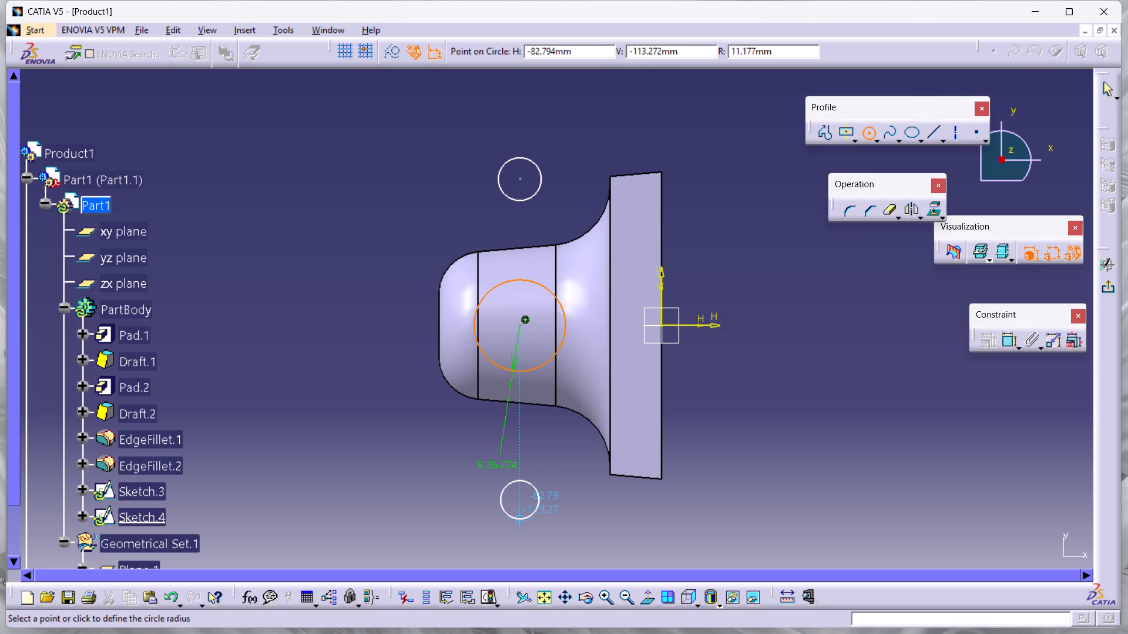
pyautogui.click(525, 522)
pyautogui.click(682, 544)
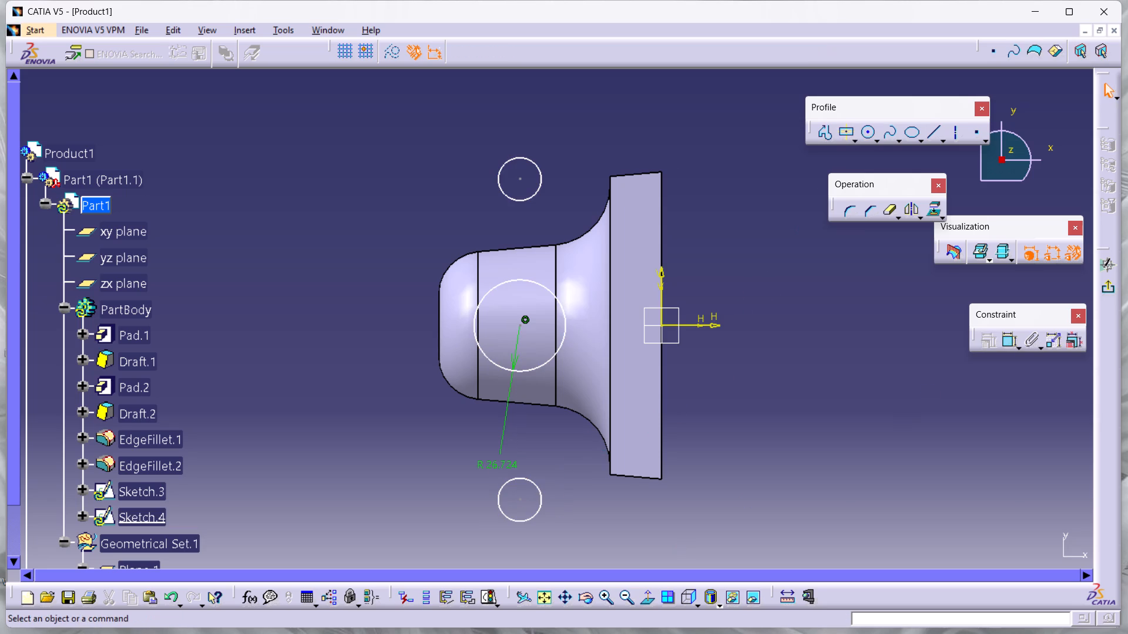
# Dimension the radii of both small circles and add a second radius dimension to the large circle.
pyautogui.doubleClick(1009, 346)
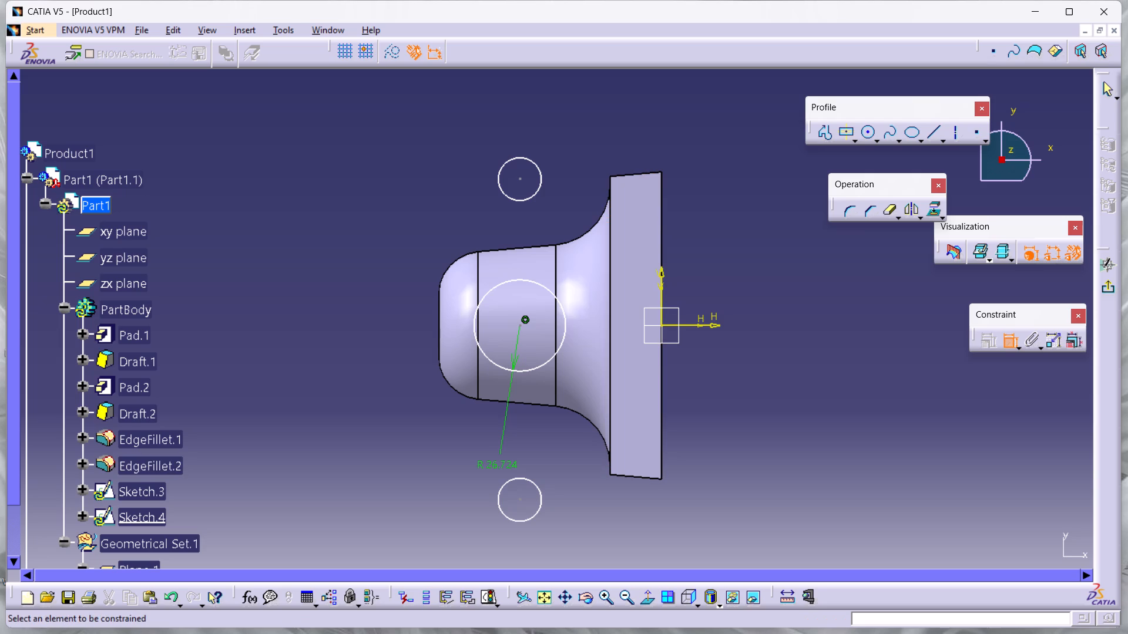
pyautogui.click(526, 198)
pyautogui.click(462, 215)
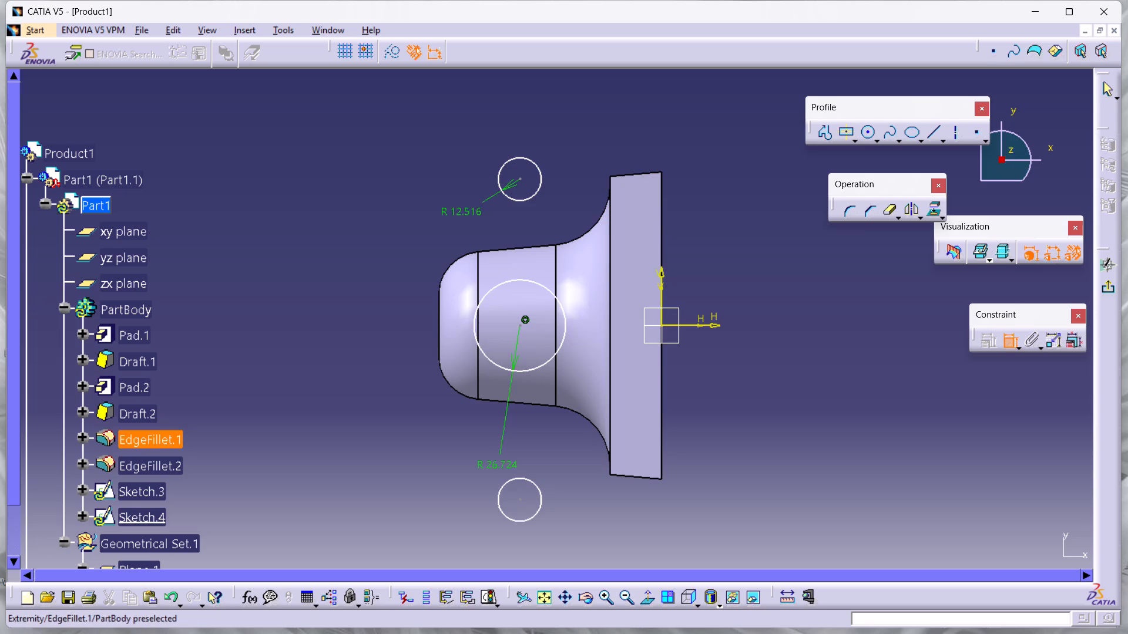
pyautogui.click(481, 301)
pyautogui.click(360, 333)
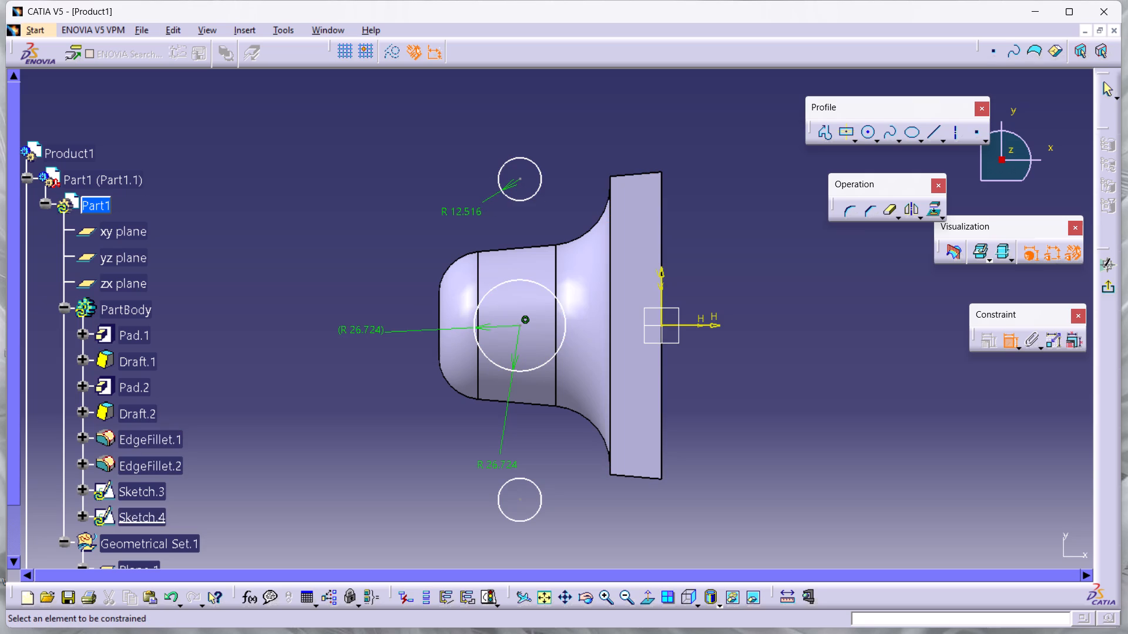
pyautogui.click(536, 487)
pyautogui.click(666, 527)
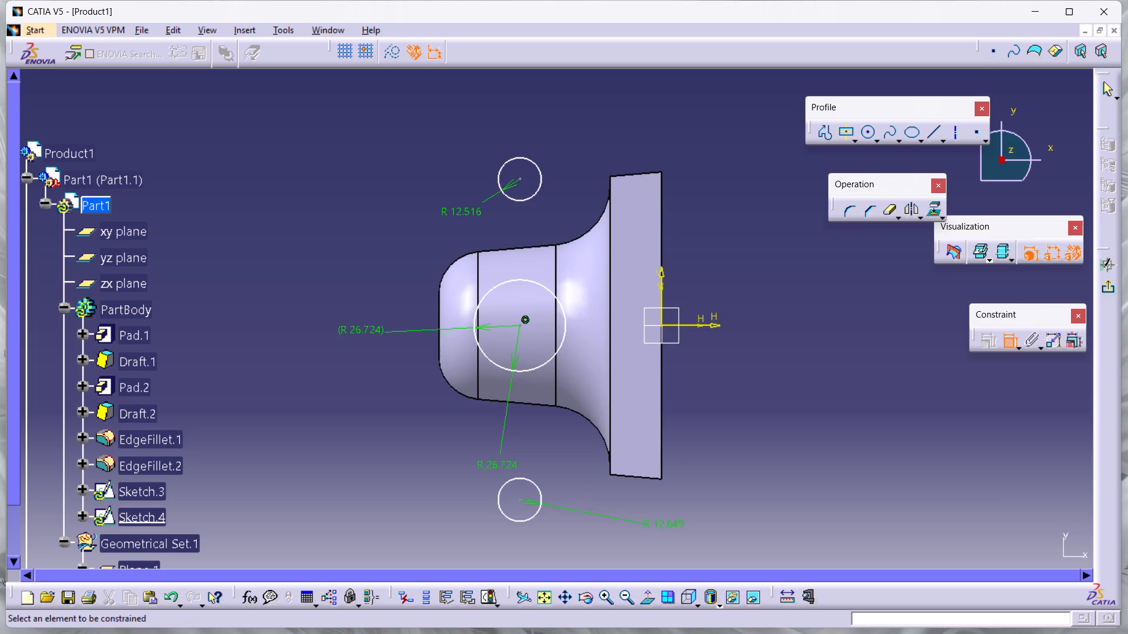
# Delete the duplicate reference radius dimension from the large circle.
pyautogui.rightClick(349, 328)
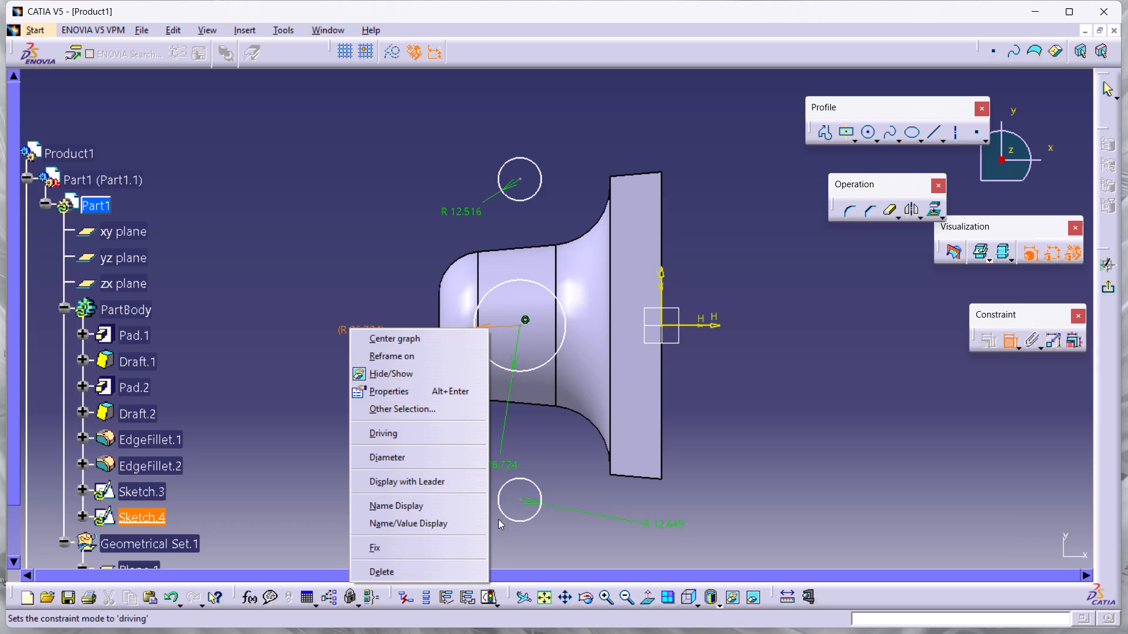
pyautogui.click(450, 569)
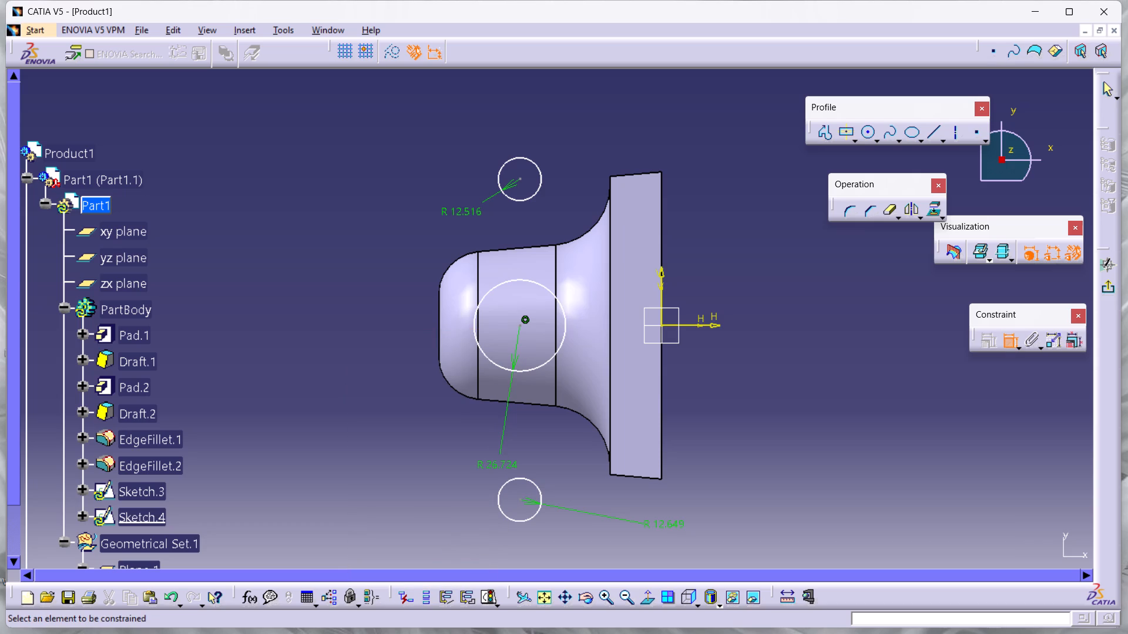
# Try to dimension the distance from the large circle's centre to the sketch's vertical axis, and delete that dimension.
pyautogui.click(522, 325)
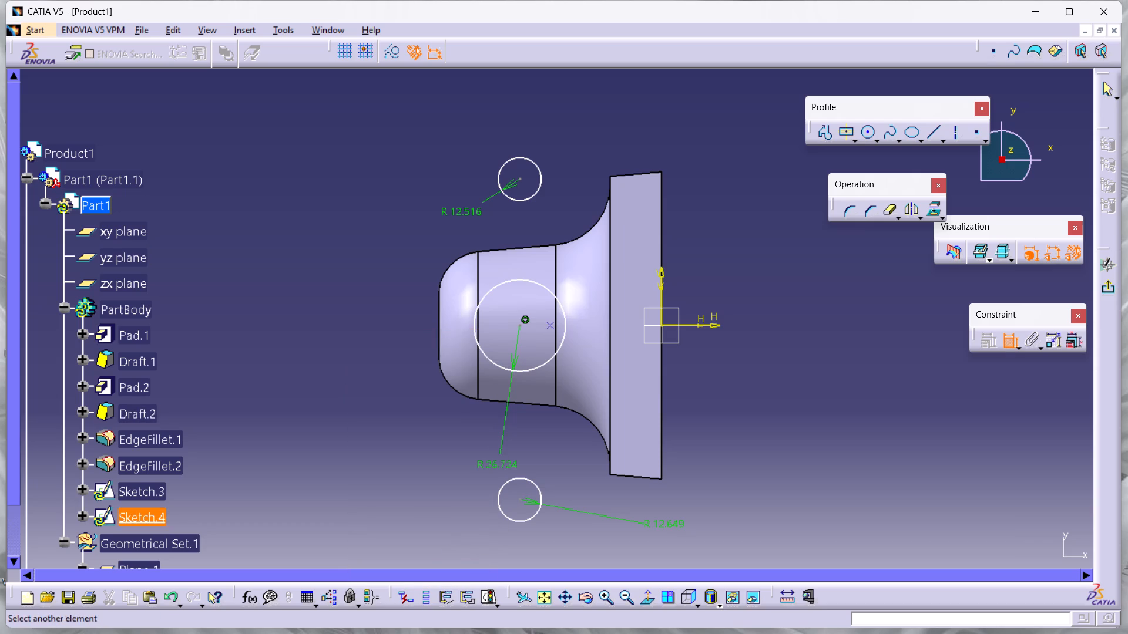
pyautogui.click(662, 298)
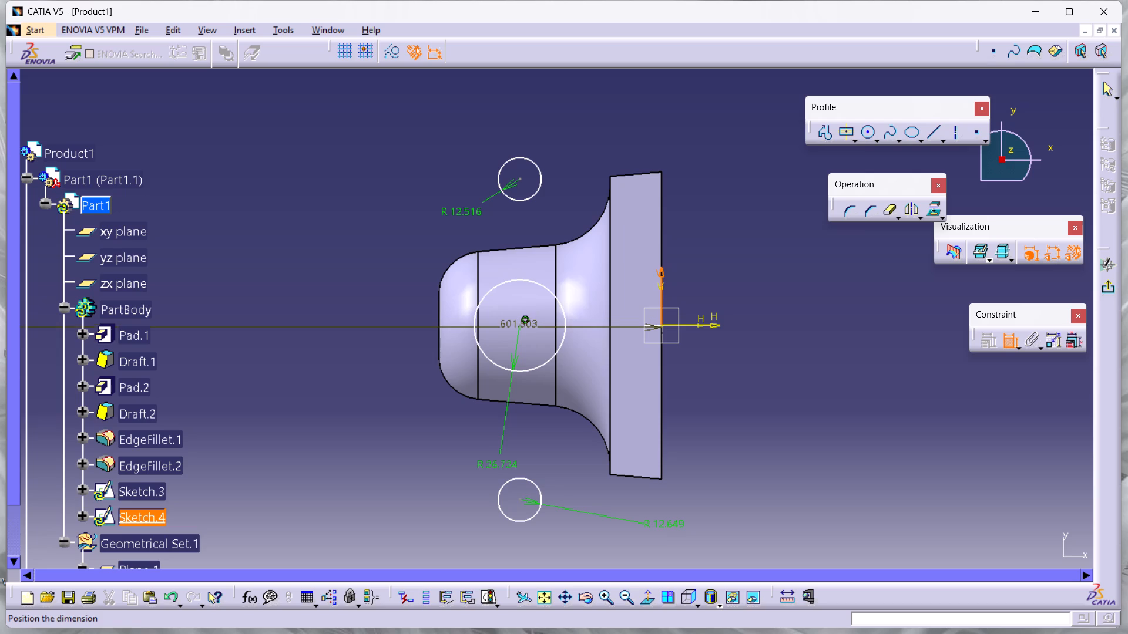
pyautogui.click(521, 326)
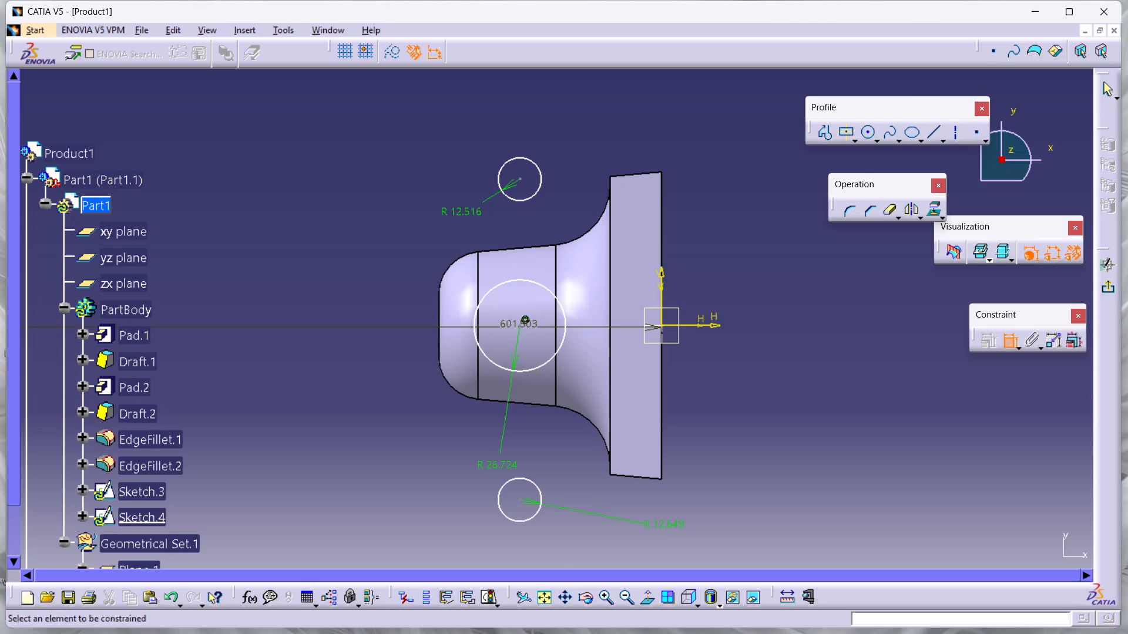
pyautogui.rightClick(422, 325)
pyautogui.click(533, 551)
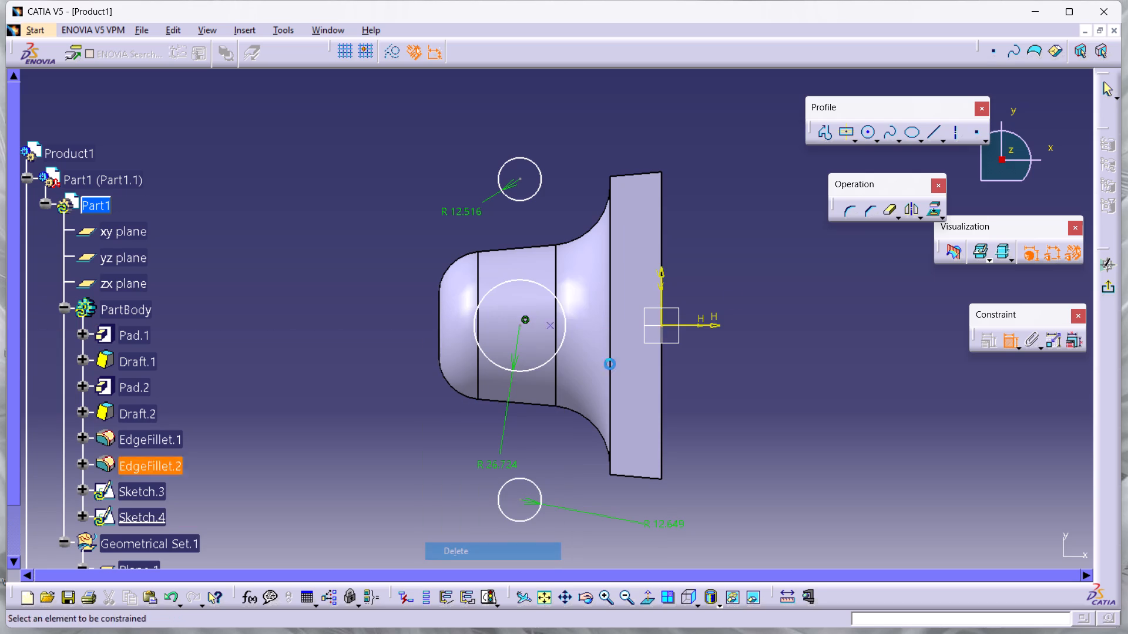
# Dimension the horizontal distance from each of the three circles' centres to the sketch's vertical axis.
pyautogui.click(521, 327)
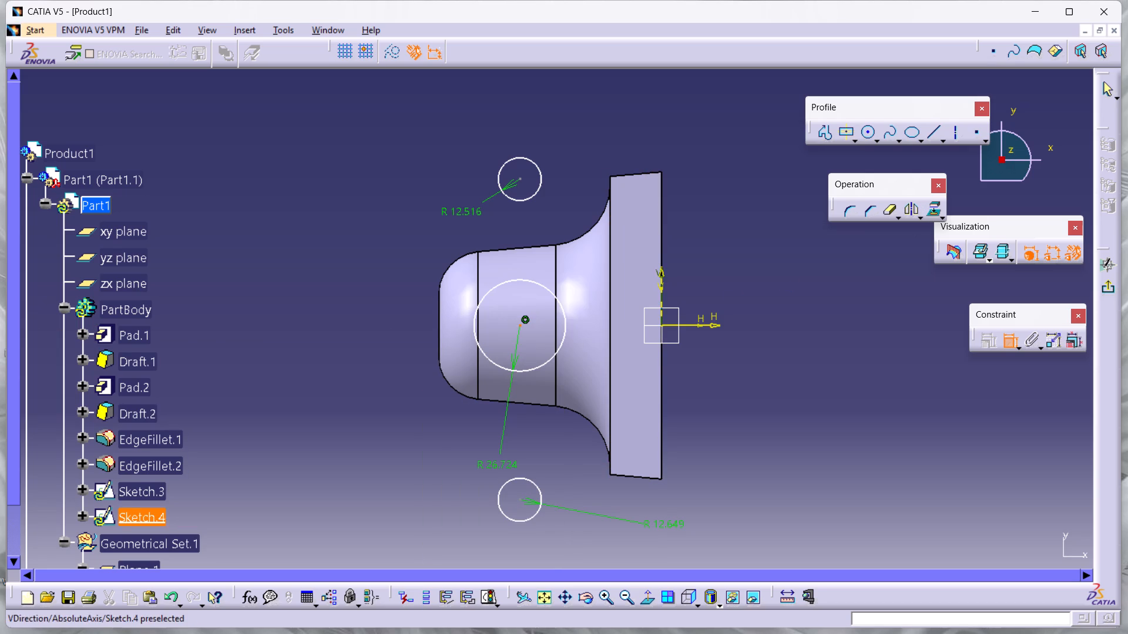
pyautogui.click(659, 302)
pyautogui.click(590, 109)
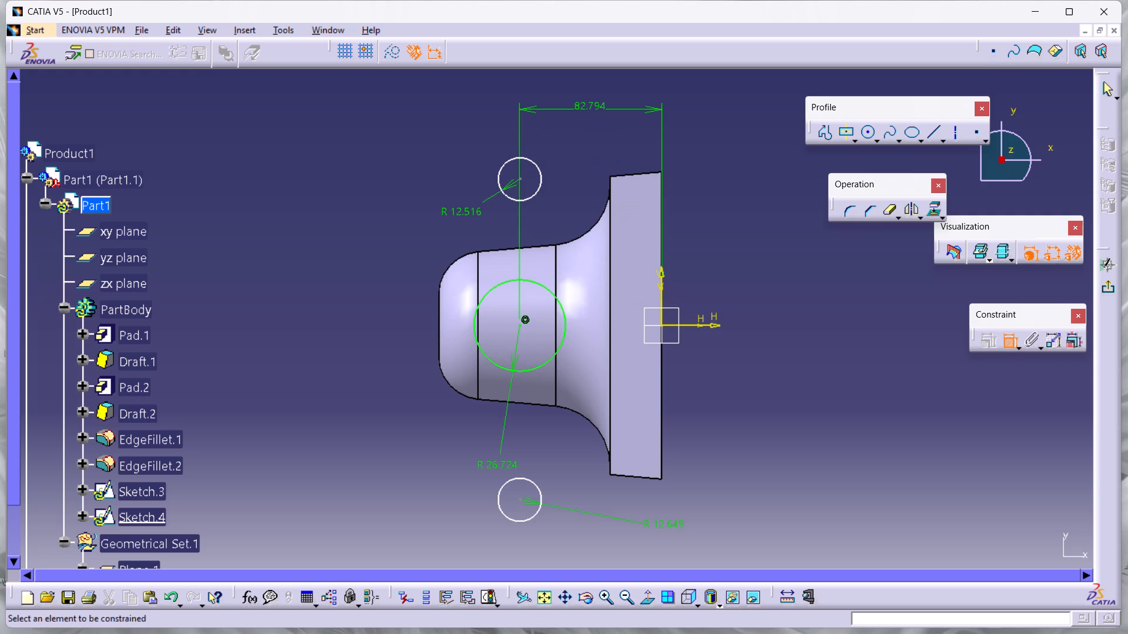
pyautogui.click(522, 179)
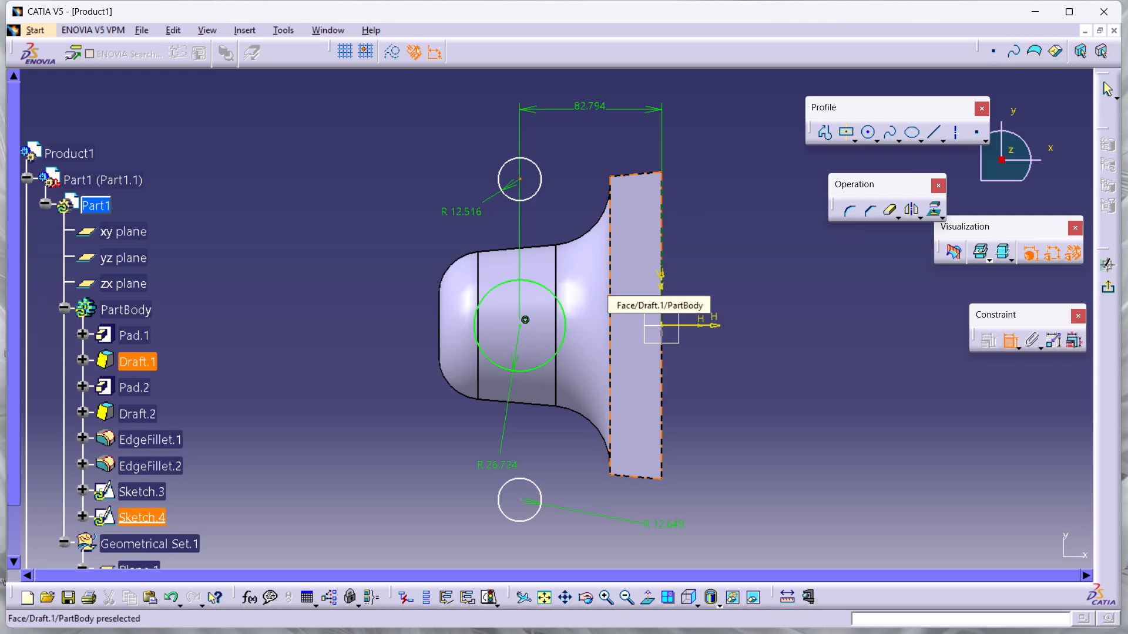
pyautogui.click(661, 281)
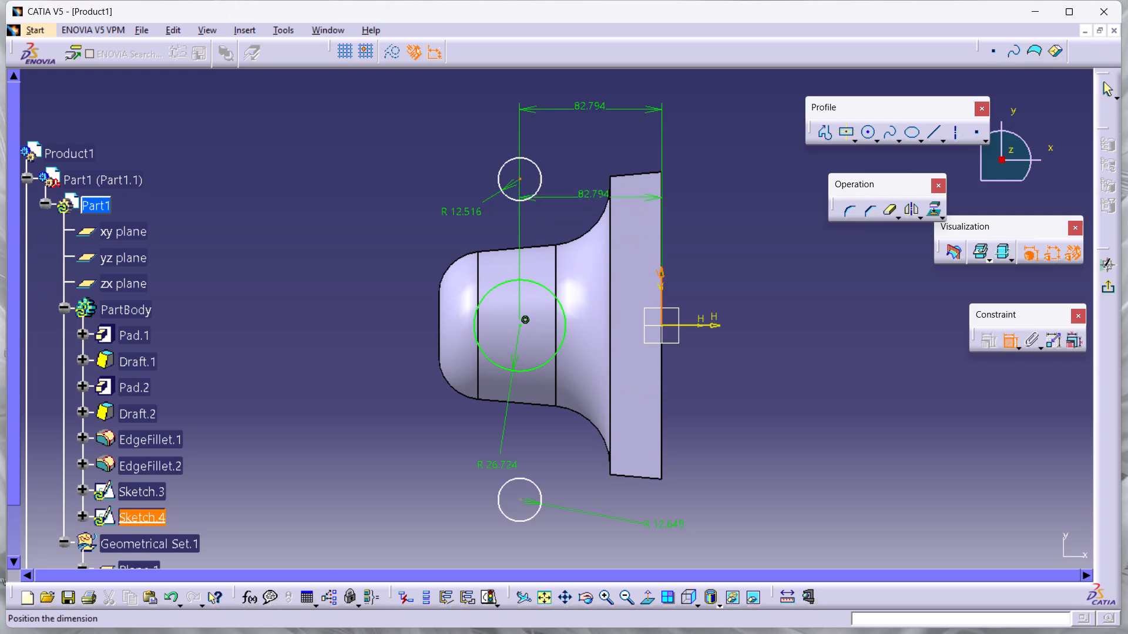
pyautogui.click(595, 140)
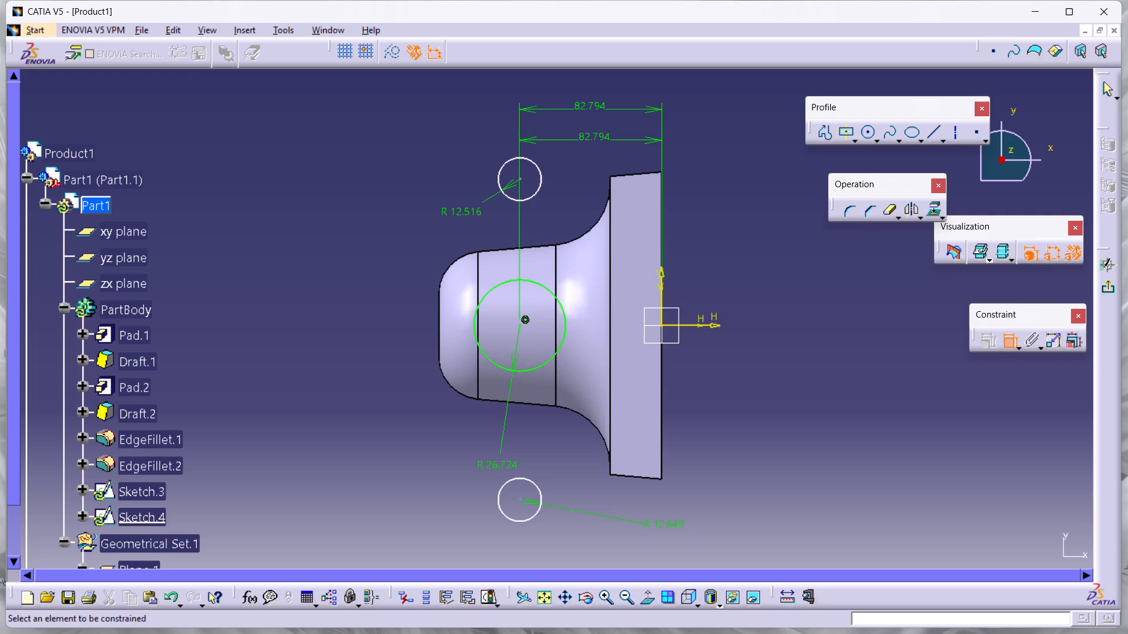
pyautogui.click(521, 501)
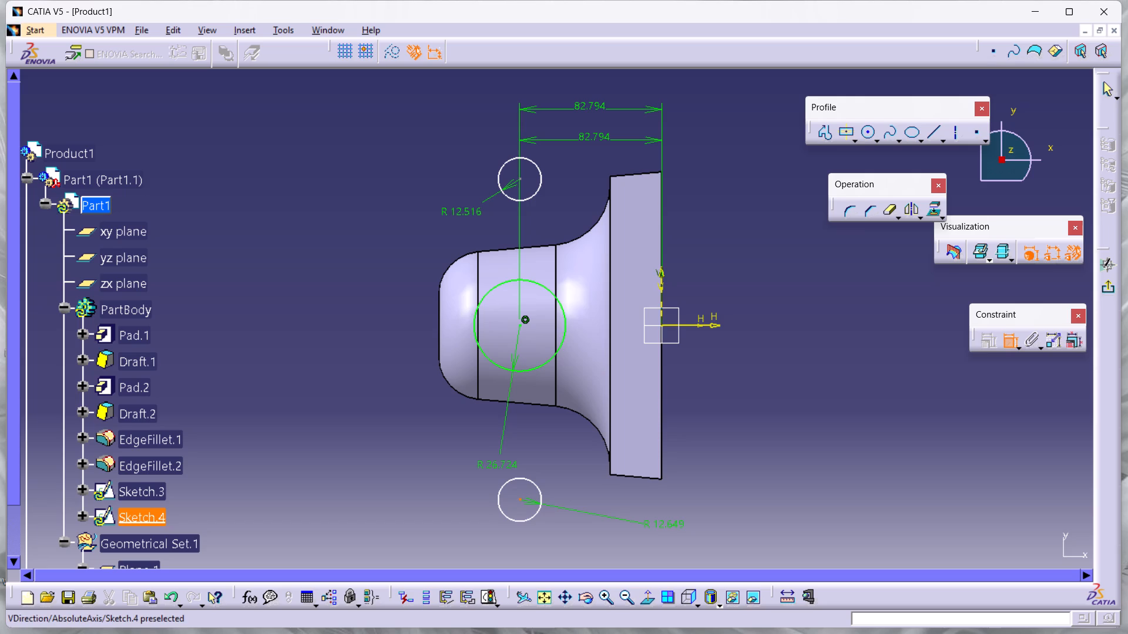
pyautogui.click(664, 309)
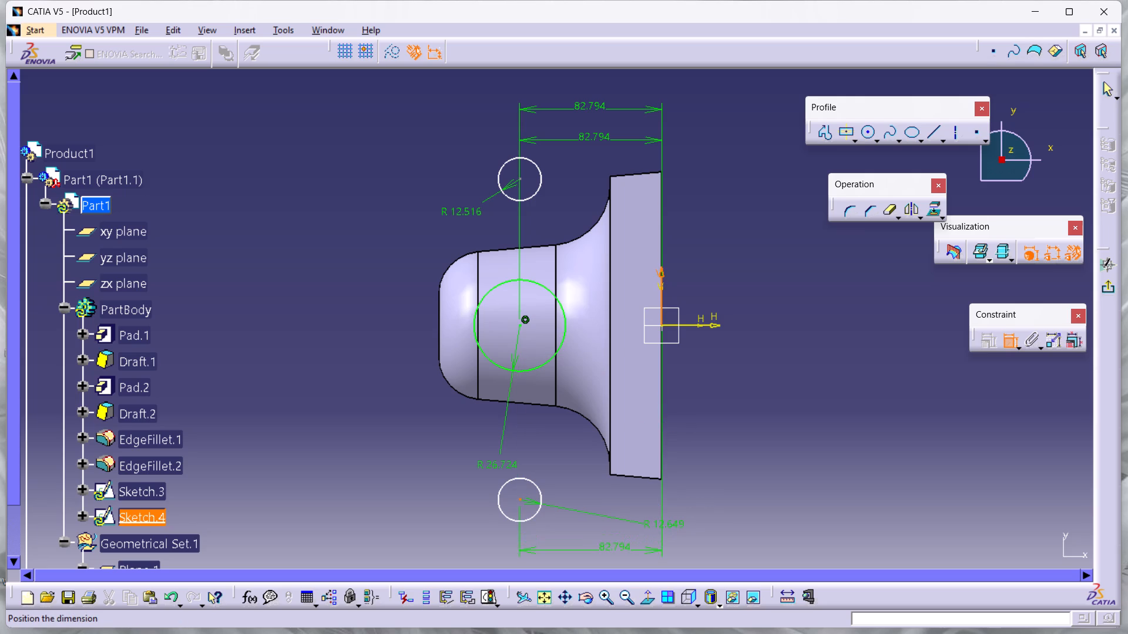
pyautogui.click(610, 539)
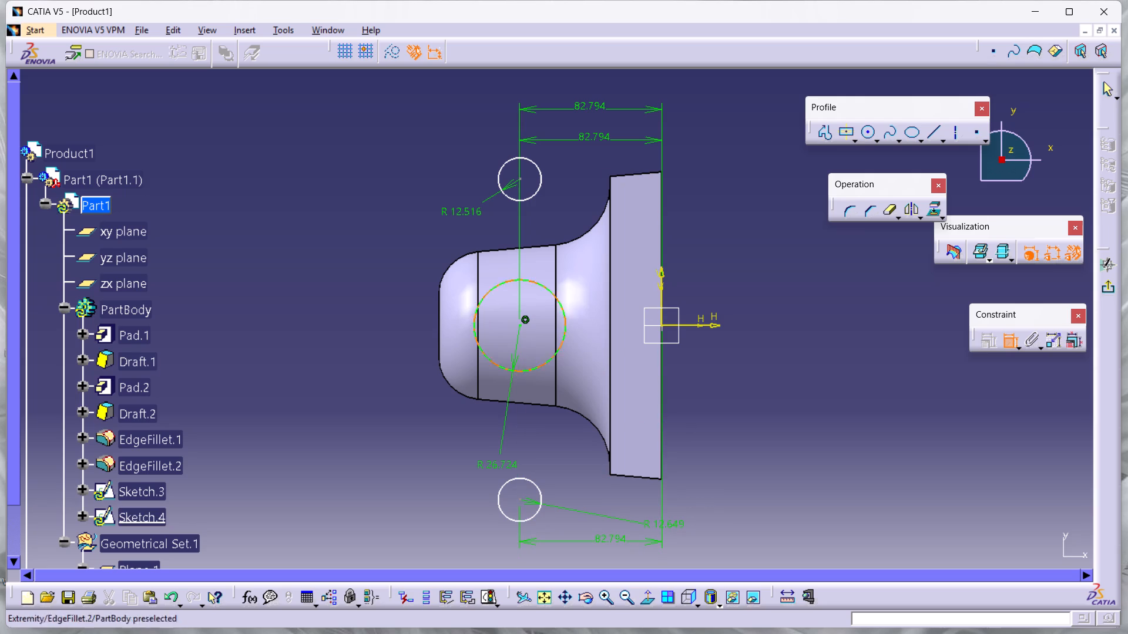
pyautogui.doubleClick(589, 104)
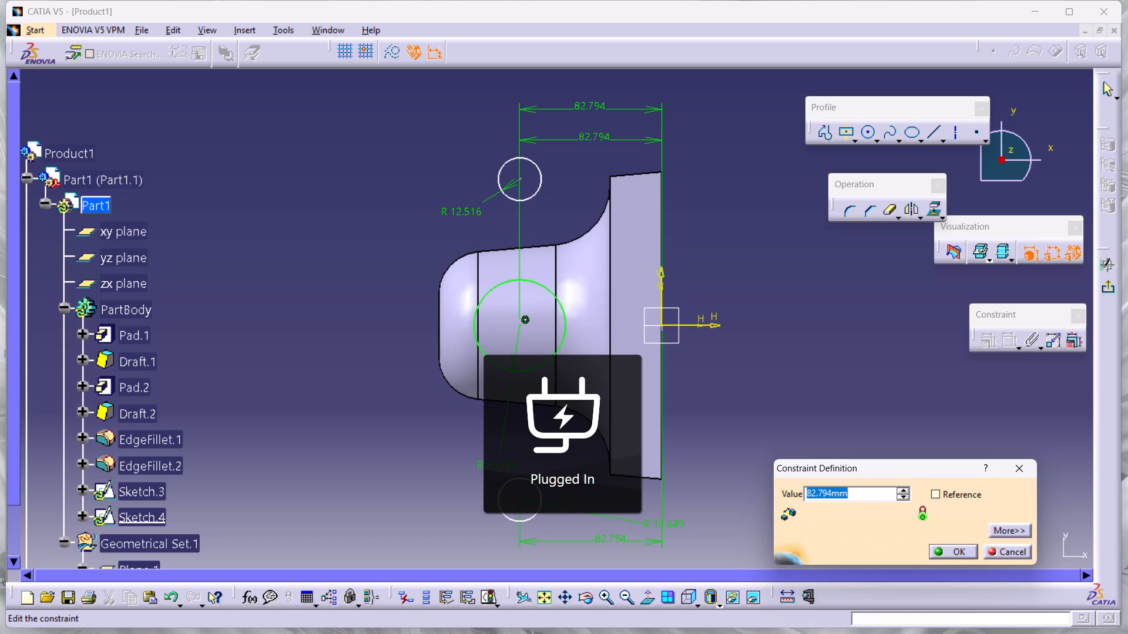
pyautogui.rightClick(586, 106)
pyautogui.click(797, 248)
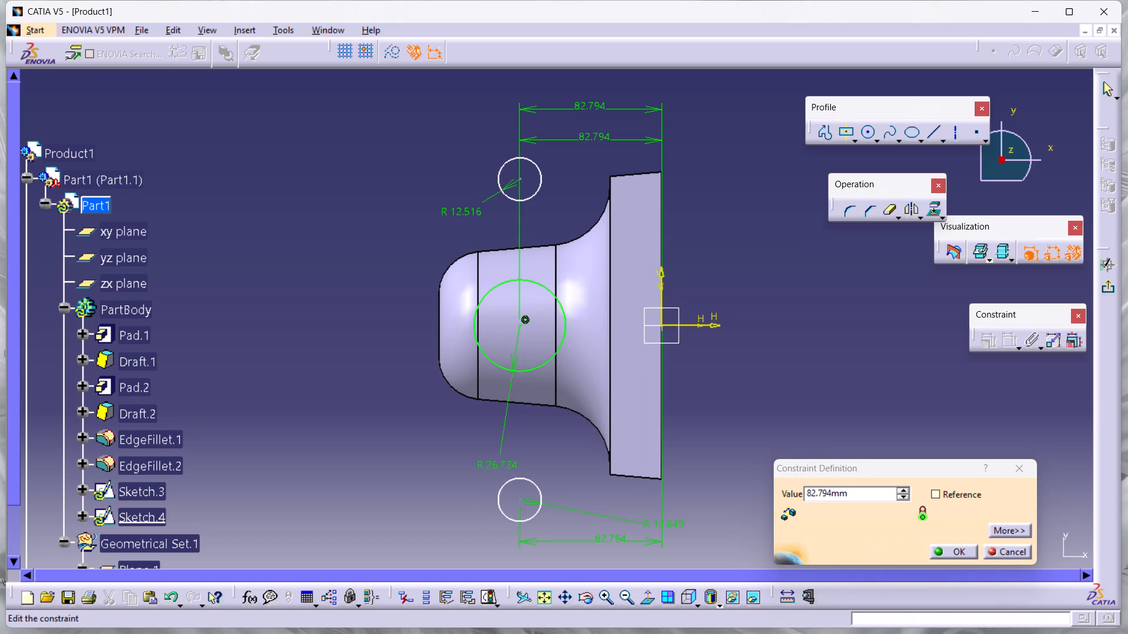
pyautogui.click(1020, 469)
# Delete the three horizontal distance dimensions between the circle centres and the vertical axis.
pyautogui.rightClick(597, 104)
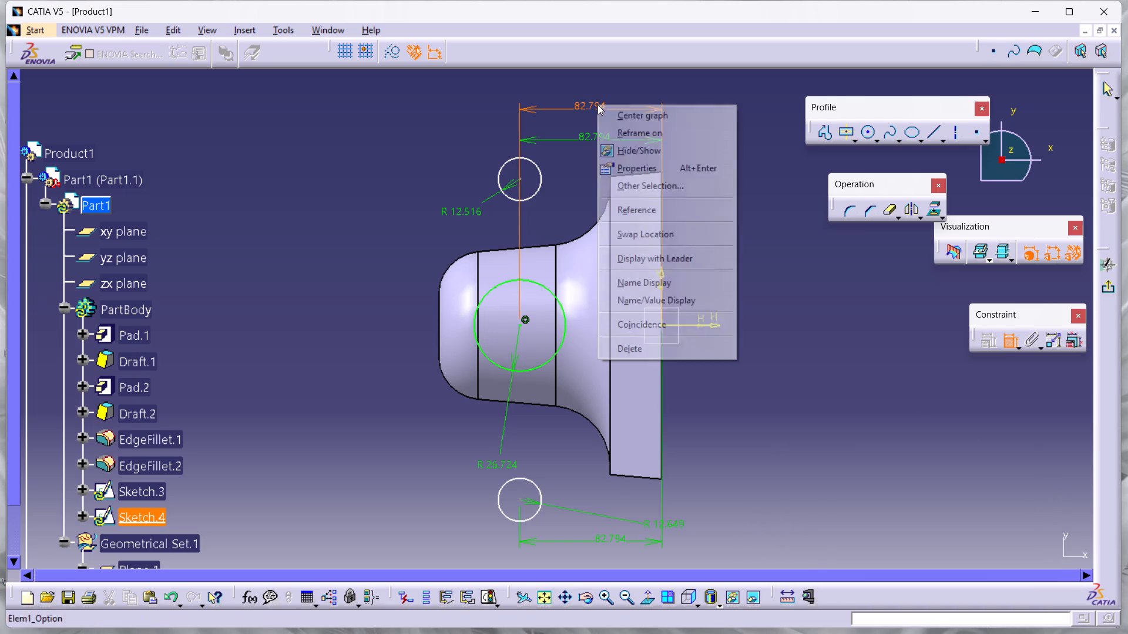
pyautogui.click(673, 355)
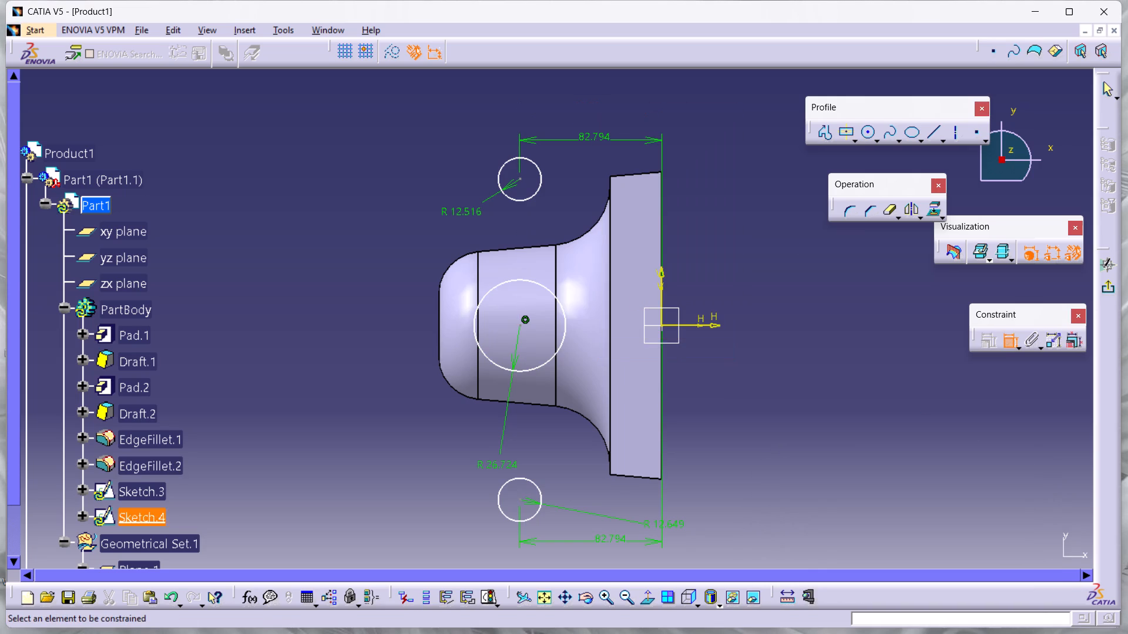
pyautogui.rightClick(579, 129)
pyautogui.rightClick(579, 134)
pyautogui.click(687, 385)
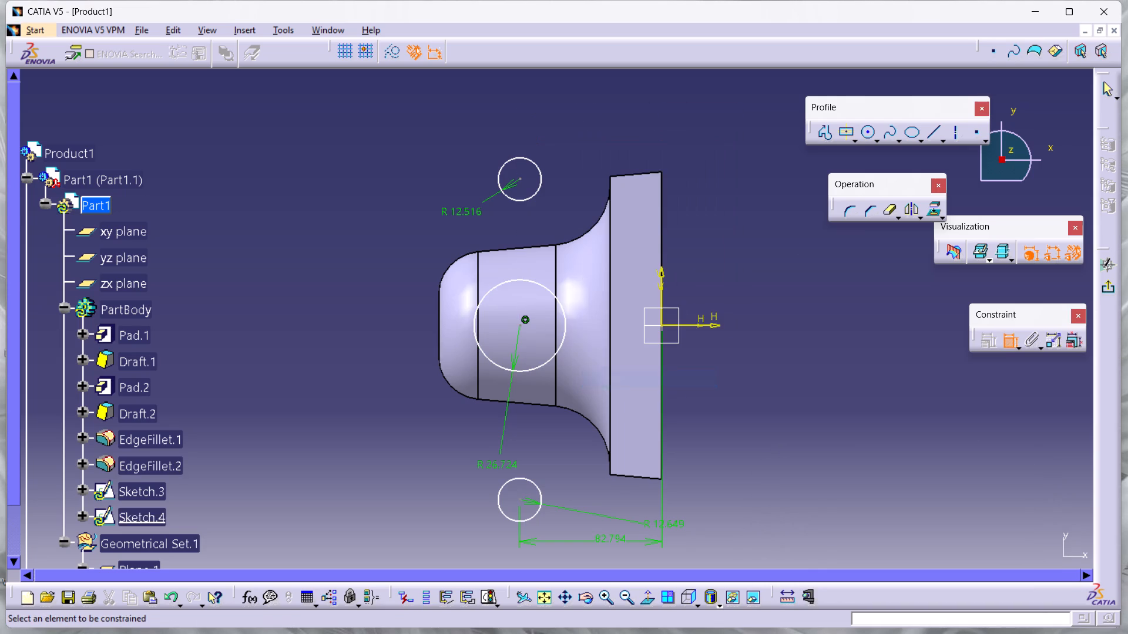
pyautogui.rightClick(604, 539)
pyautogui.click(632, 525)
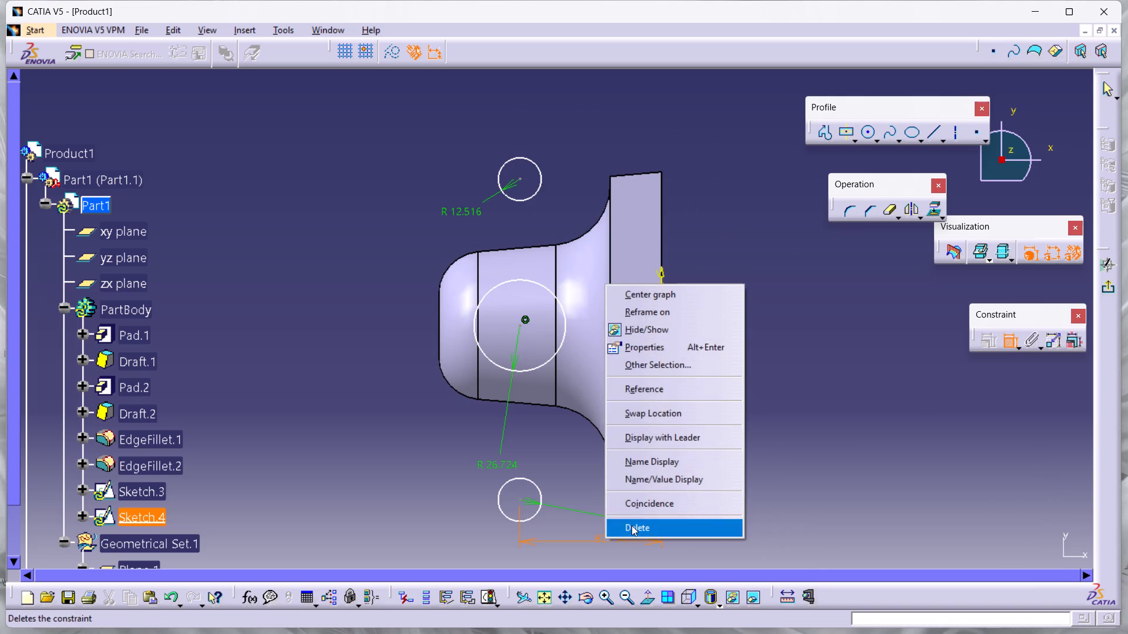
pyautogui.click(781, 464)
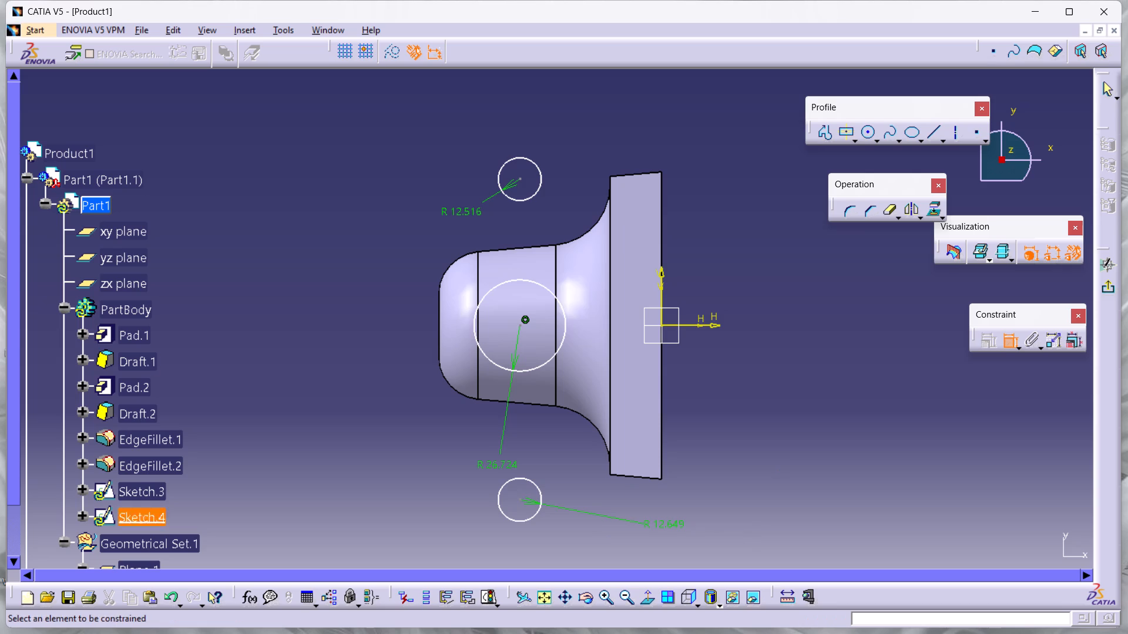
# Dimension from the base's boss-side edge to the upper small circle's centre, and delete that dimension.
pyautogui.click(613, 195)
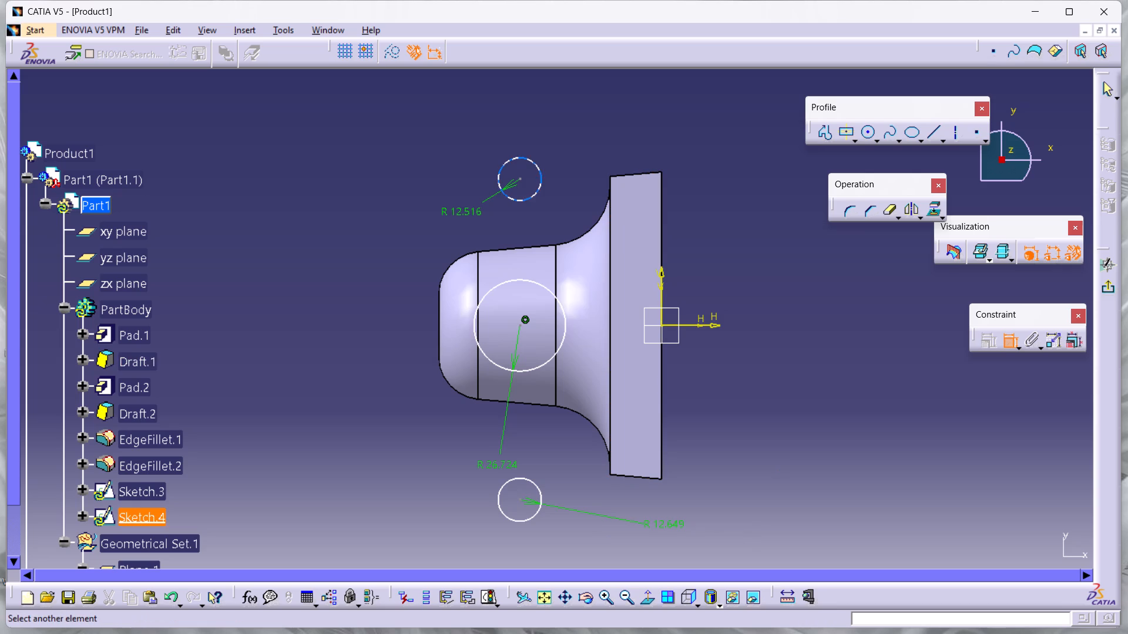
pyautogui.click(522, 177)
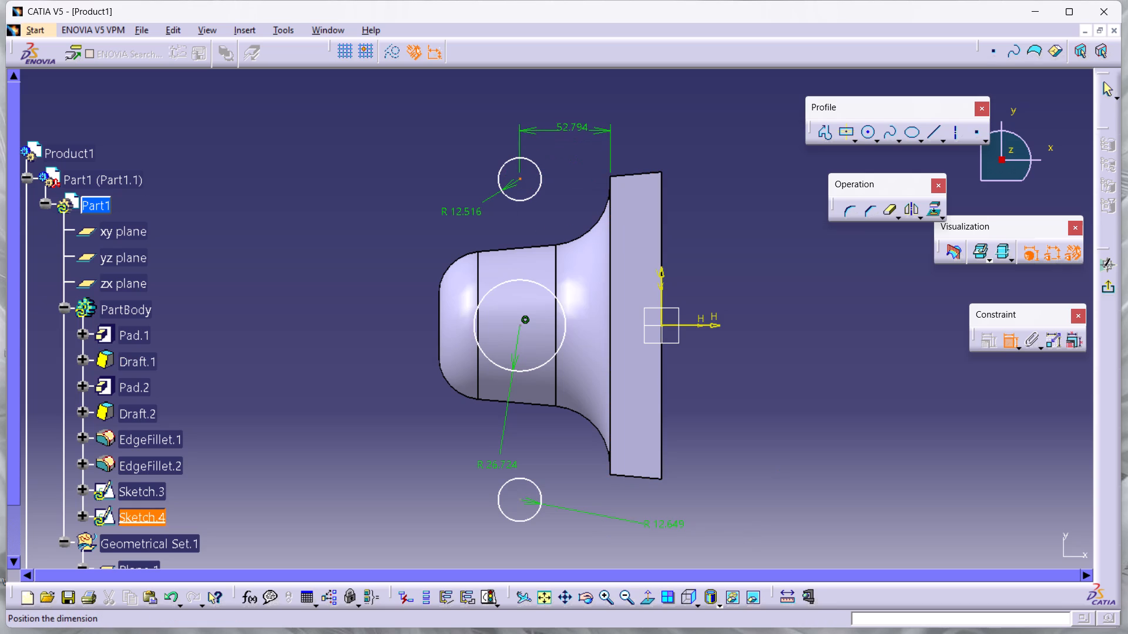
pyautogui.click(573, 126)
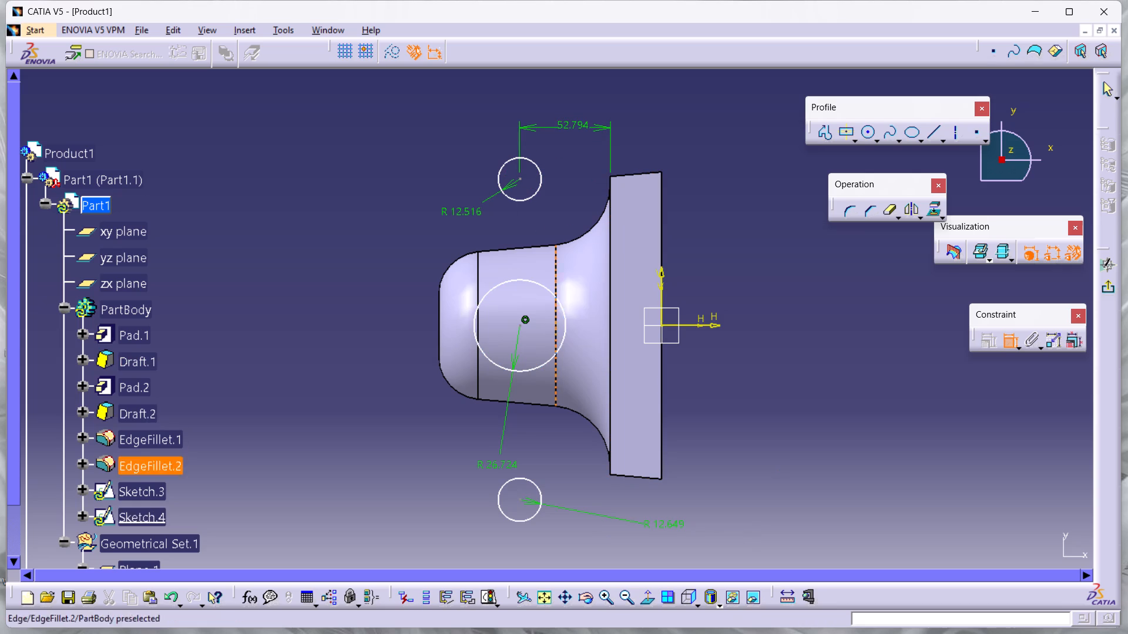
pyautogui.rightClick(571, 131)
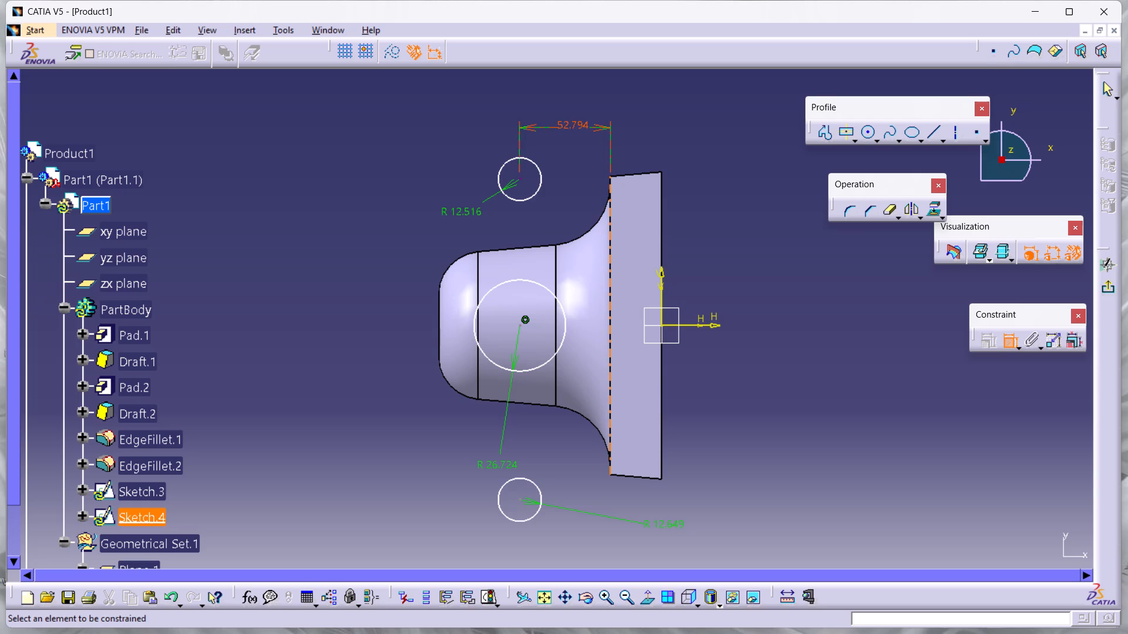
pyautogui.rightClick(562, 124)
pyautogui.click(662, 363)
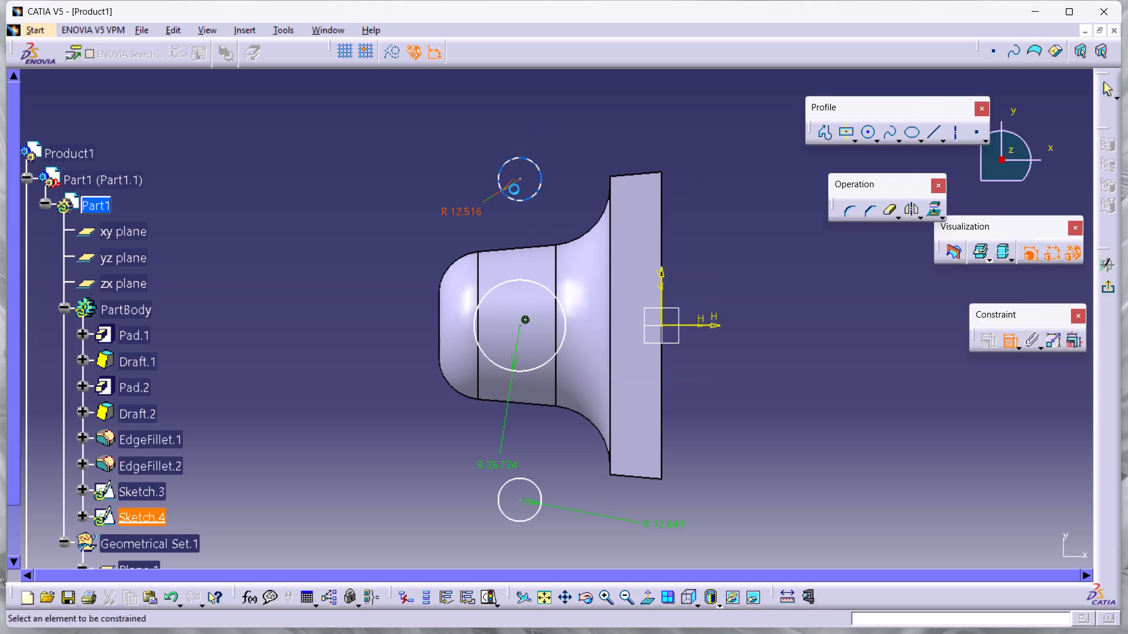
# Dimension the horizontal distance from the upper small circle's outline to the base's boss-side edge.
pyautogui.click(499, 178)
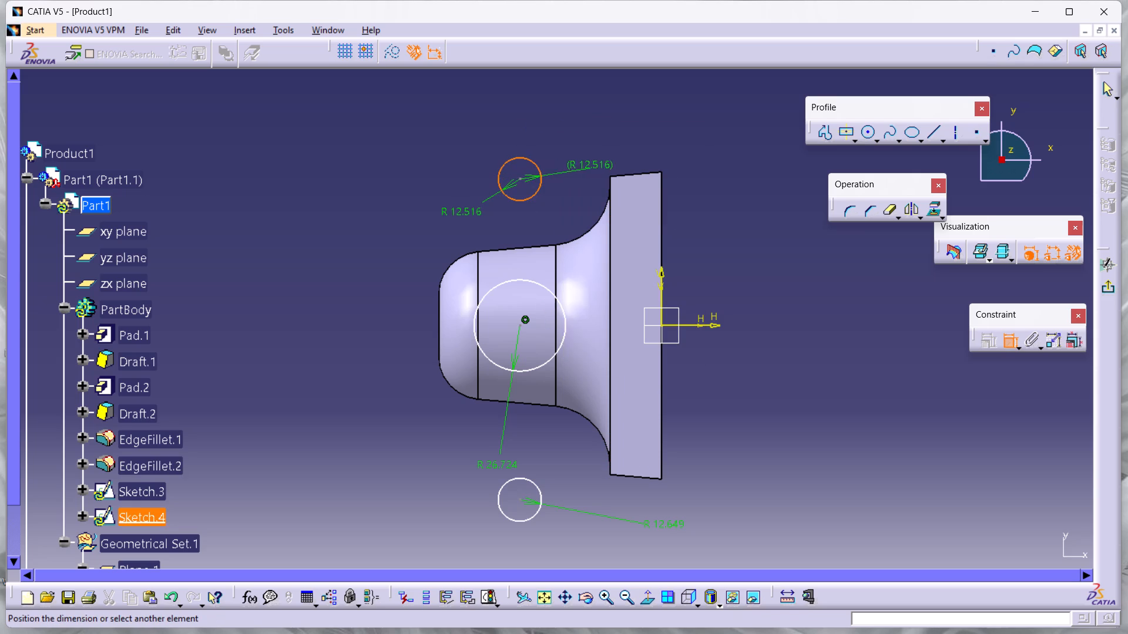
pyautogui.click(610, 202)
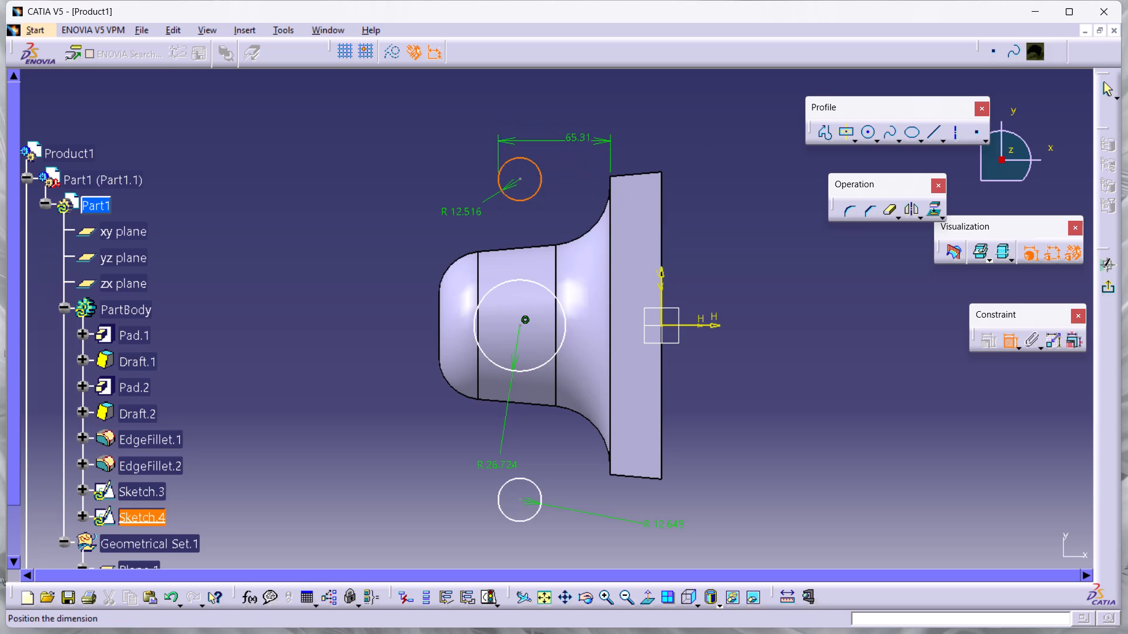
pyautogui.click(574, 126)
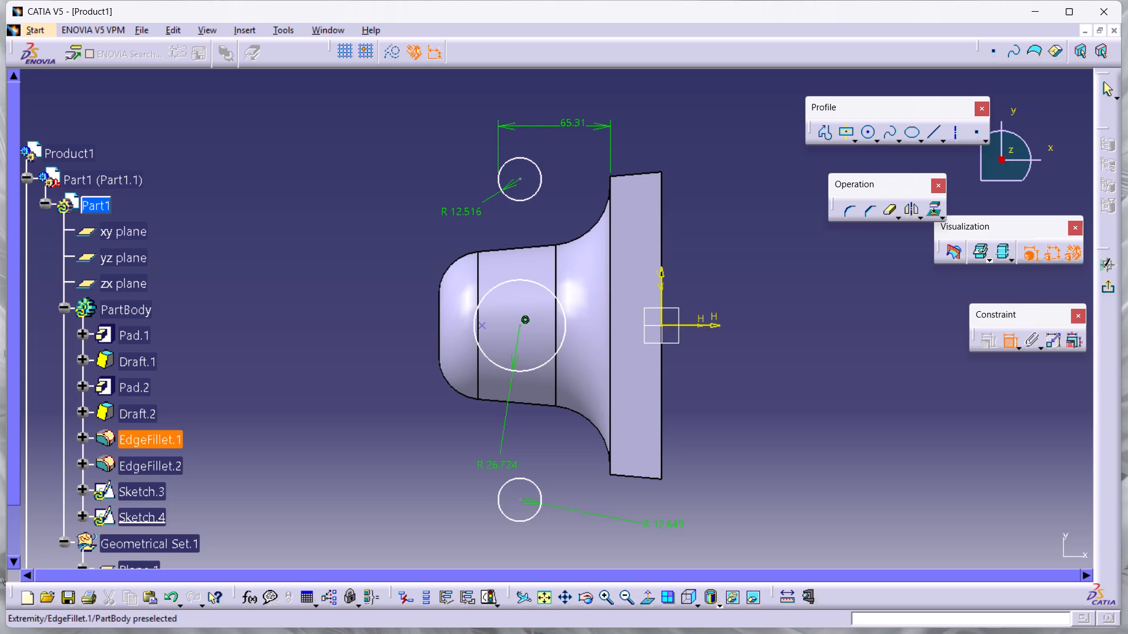
# Dimension the horizontal distance from the large circle's outline to the base's boss-side edge.
pyautogui.click(473, 327)
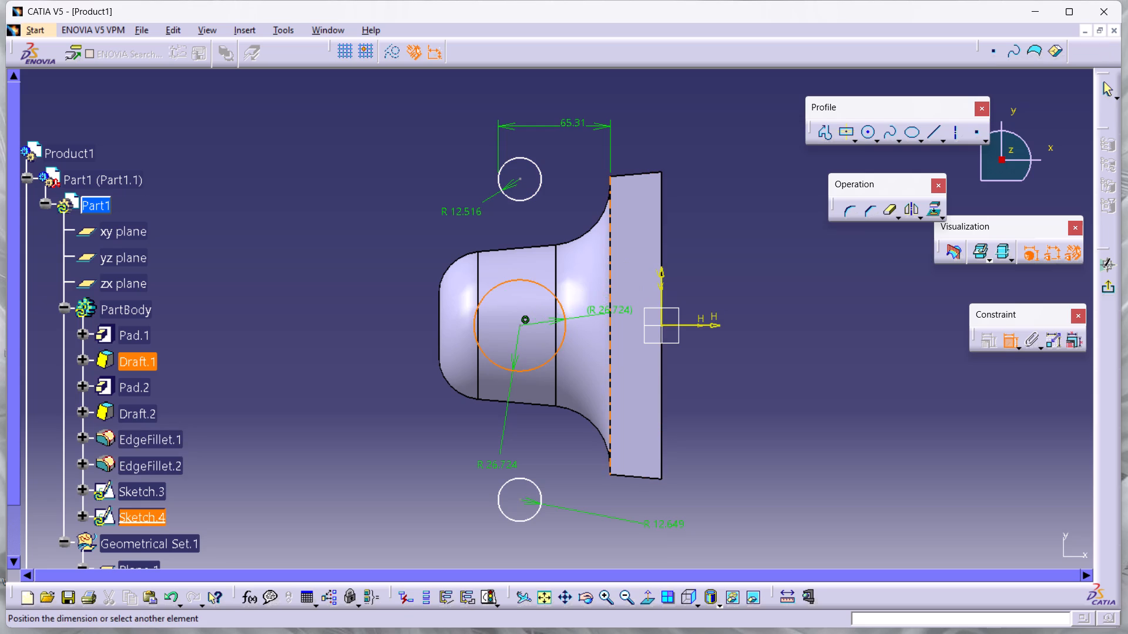
pyautogui.click(607, 315)
pyautogui.click(545, 225)
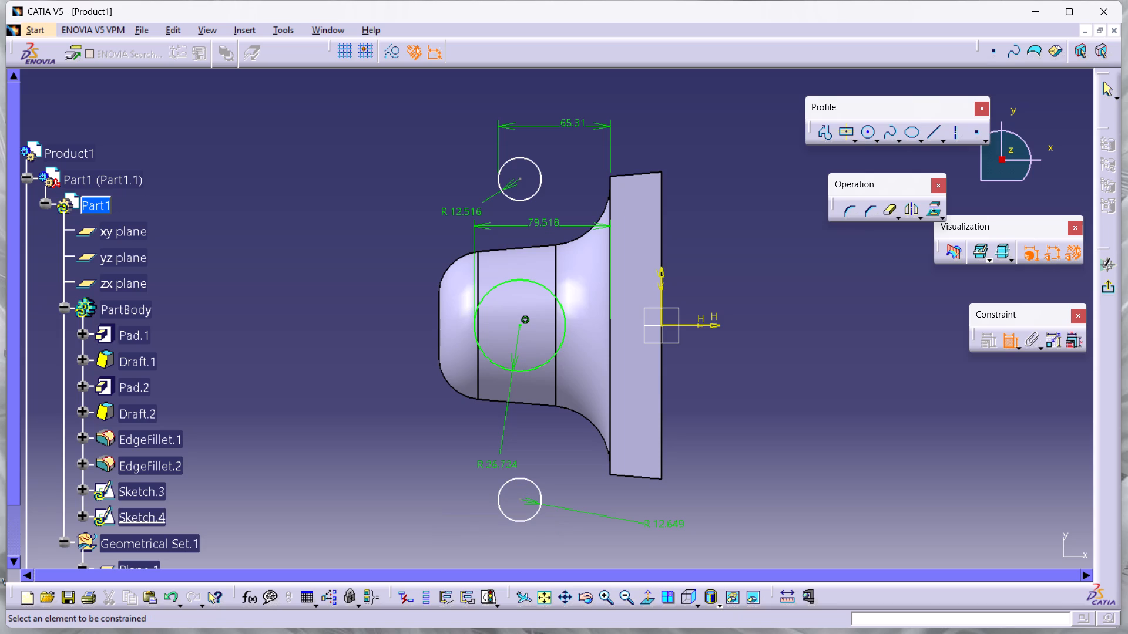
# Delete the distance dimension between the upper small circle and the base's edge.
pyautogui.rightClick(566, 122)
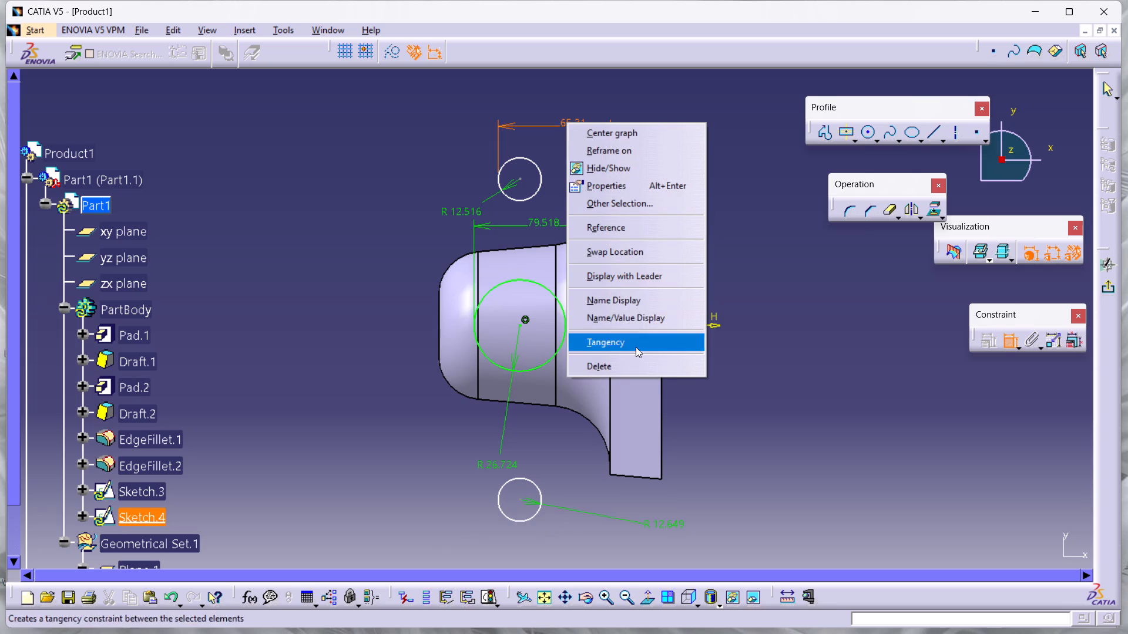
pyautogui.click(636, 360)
# Draw a vertical axis line through the large circle's centre, from above the upper small circle to just above the lower small circle.
pyautogui.click(954, 140)
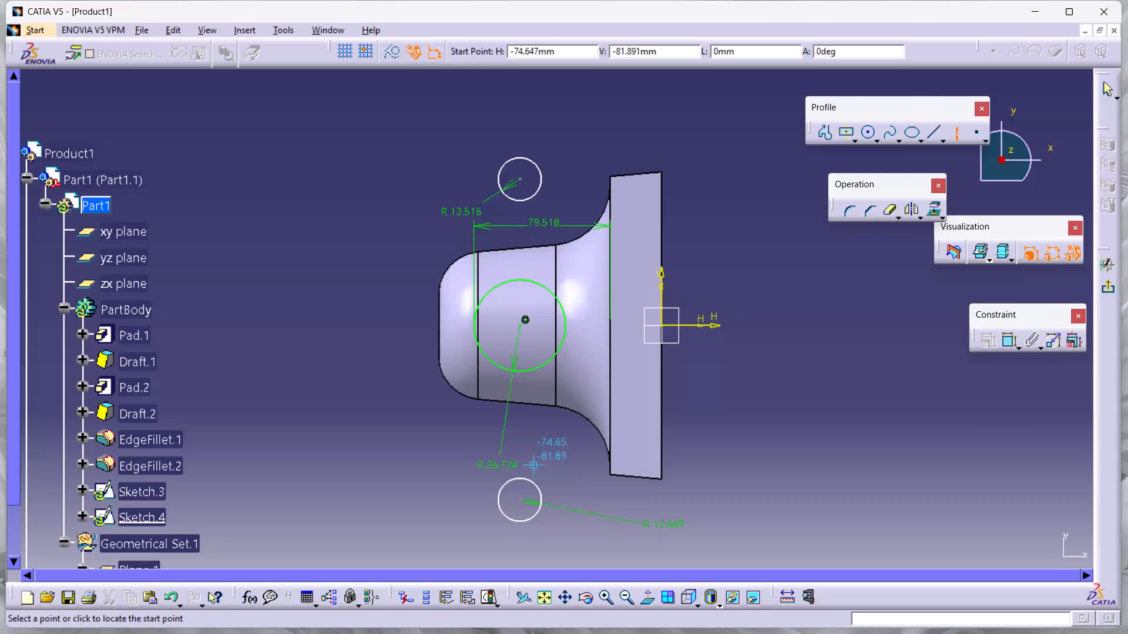
pyautogui.click(521, 414)
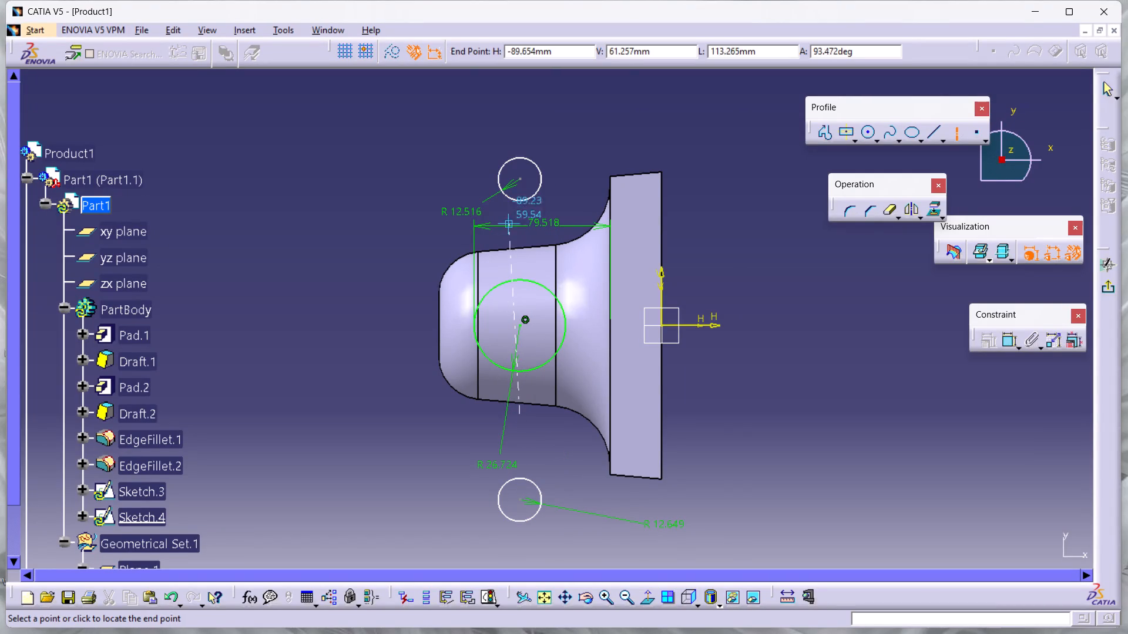
pyautogui.click(521, 118)
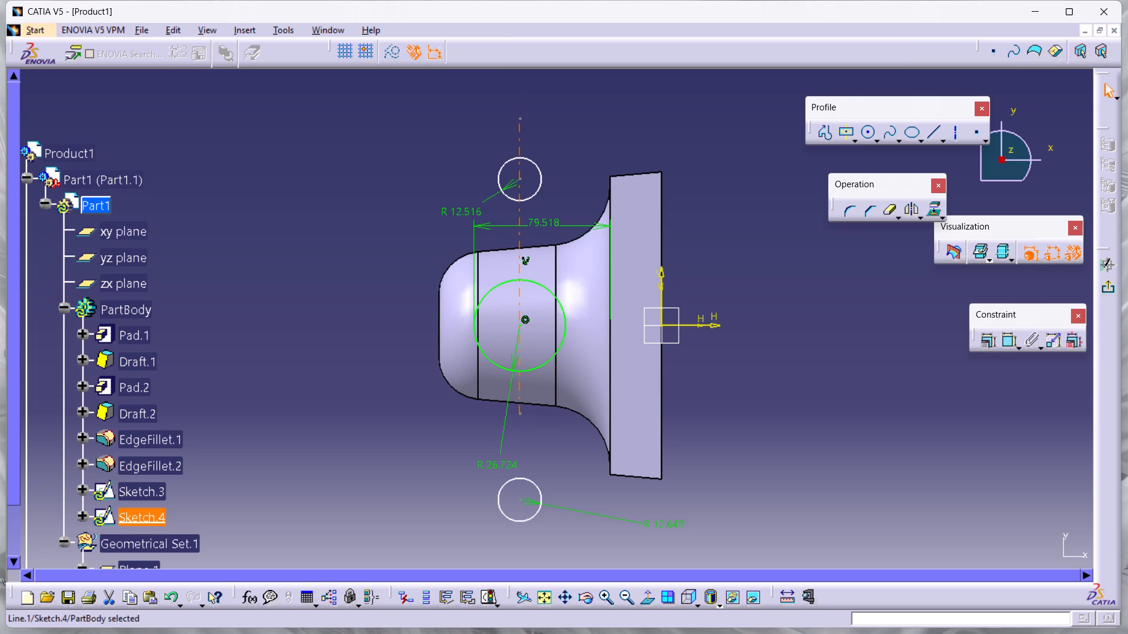
pyautogui.moveTo(519, 413); pyautogui.dragTo(519, 535)
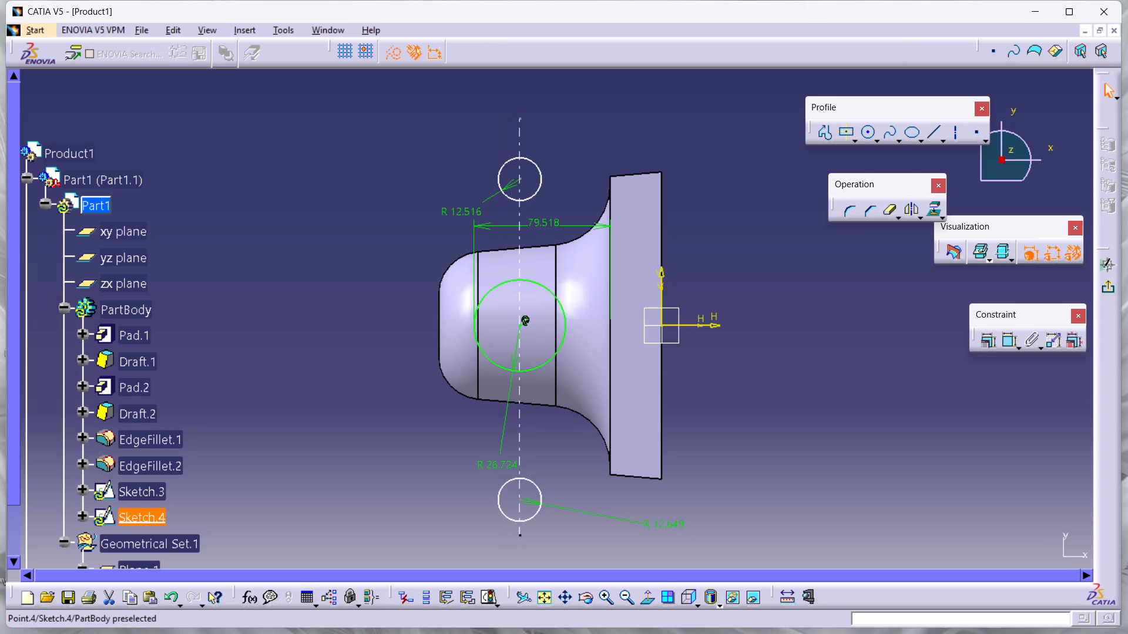
pyautogui.moveTo(519, 535); pyautogui.dragTo(520, 461)
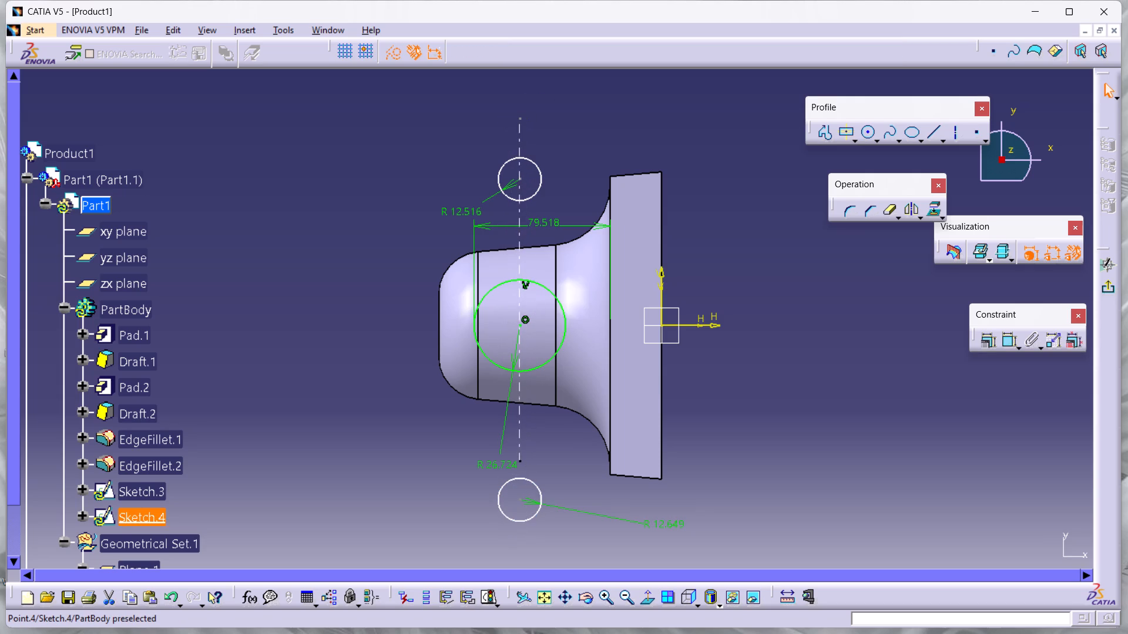
# Delete the vertical axis line that runs through the large circle's centre.
pyautogui.moveTo(520, 461); pyautogui.dragTo(520, 462)
pyautogui.rightClick(521, 444)
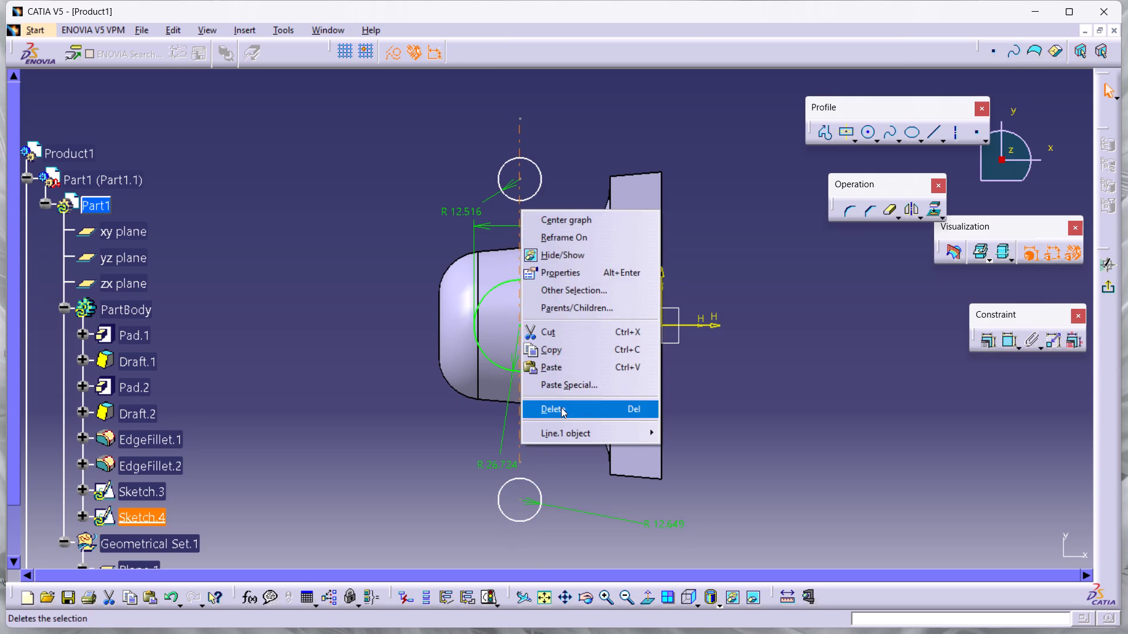
pyautogui.click(562, 404)
pyautogui.click(846, 411)
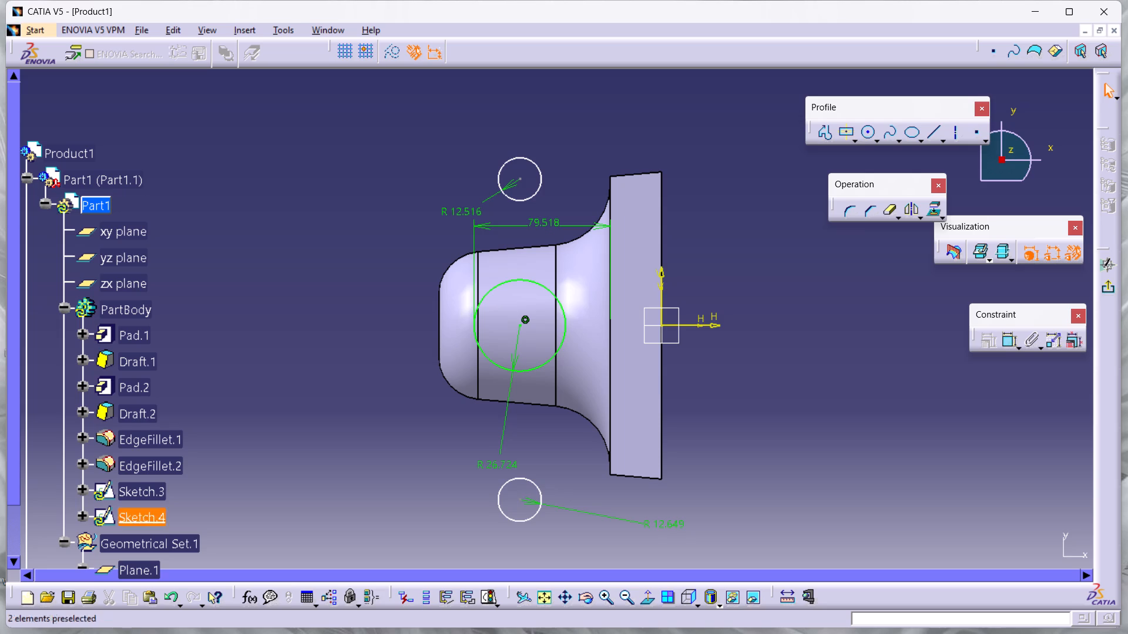
# Set the horizontal distance from the large circle's outline to the base's boss-side edge to 100 mm.
pyautogui.click(550, 219)
pyautogui.click(550, 219)
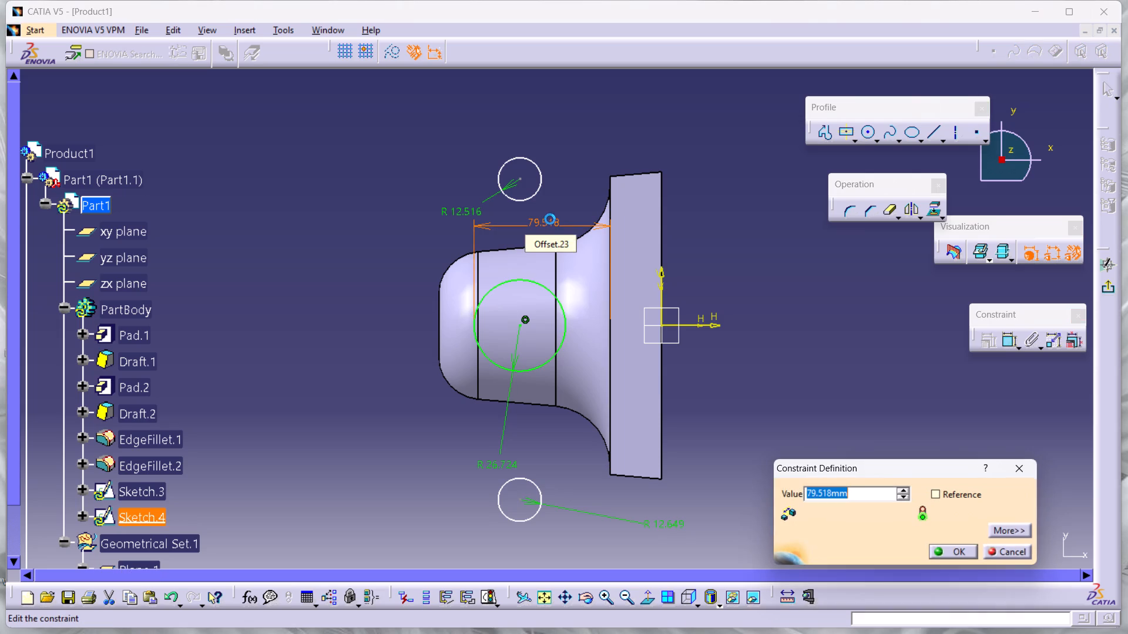
pyautogui.write('100')
pyautogui.press('Return')
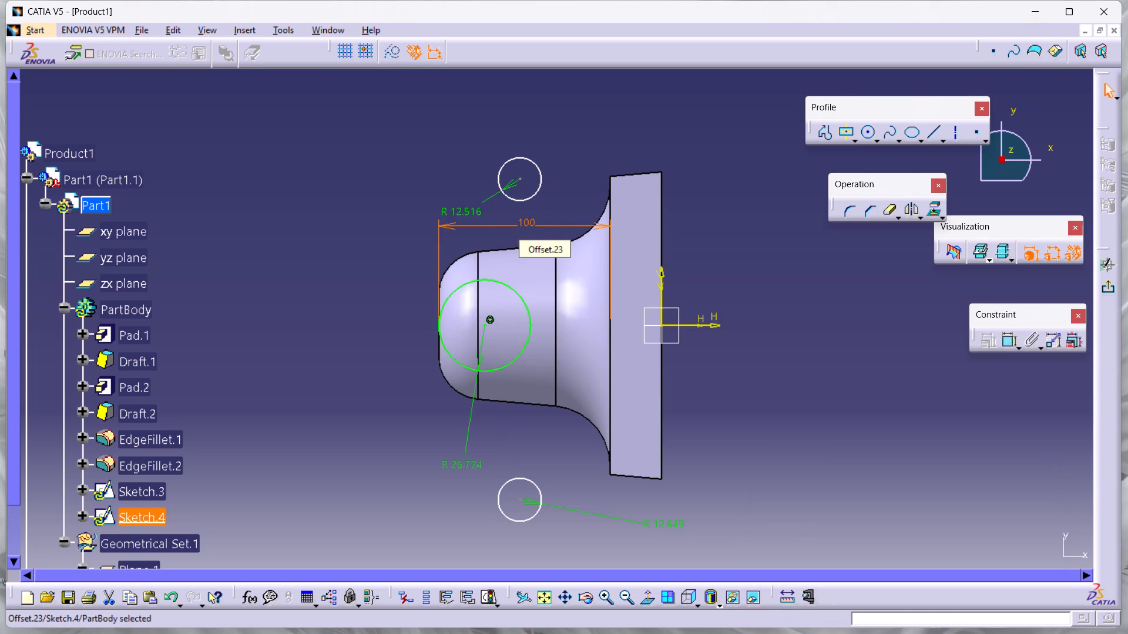
# Set the large circle's radius to 50 mm.
pyautogui.doubleClick(454, 466)
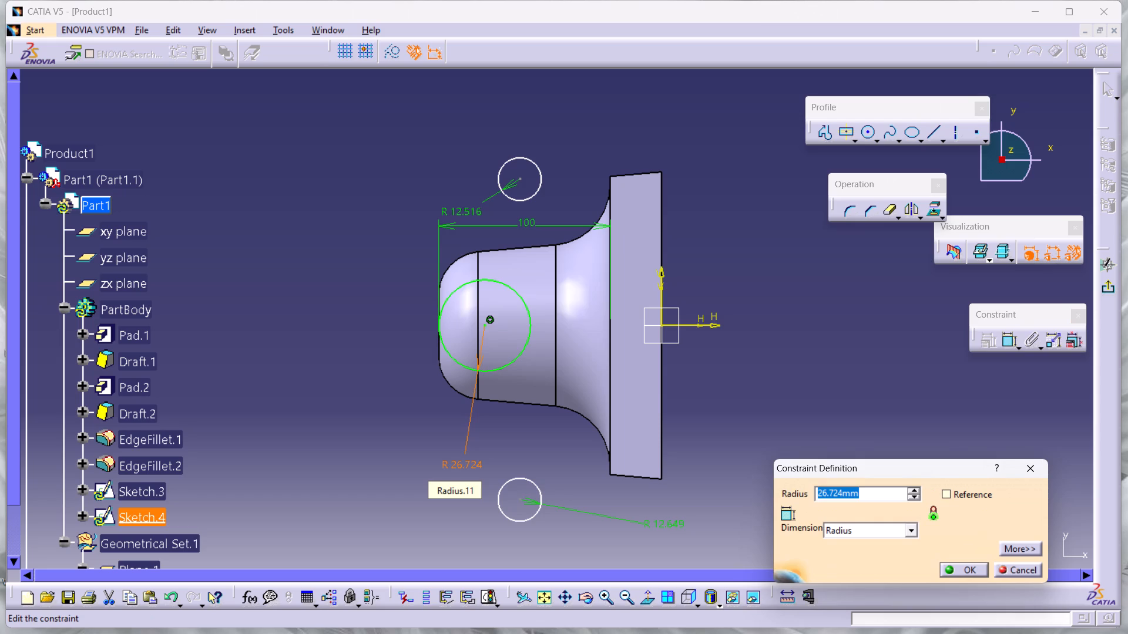
pyautogui.write('50')
pyautogui.press('Return')
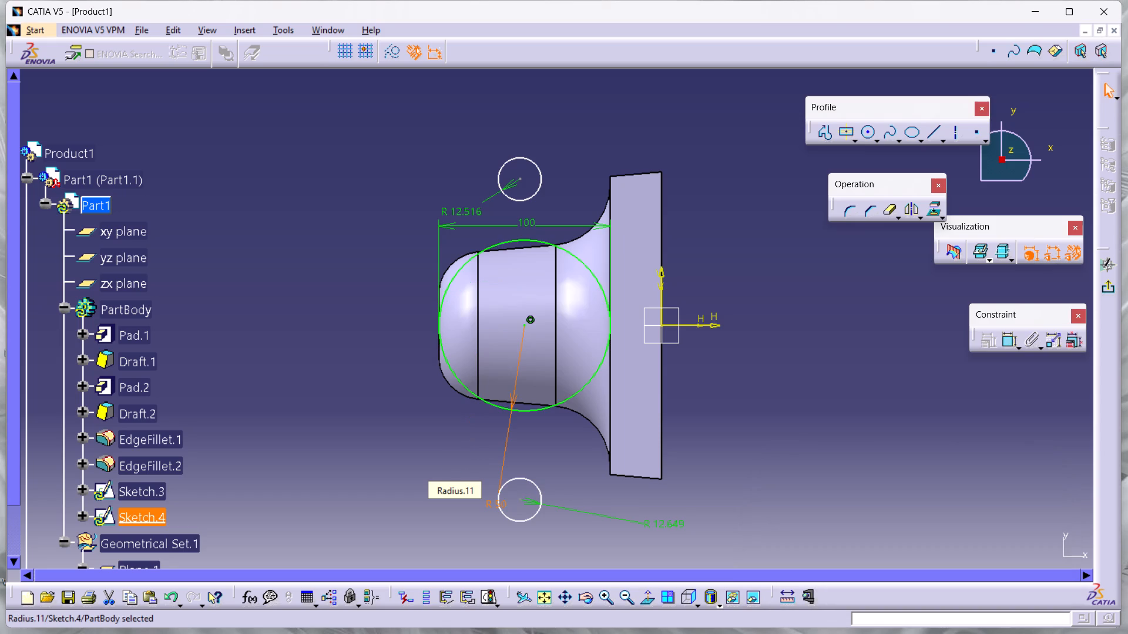
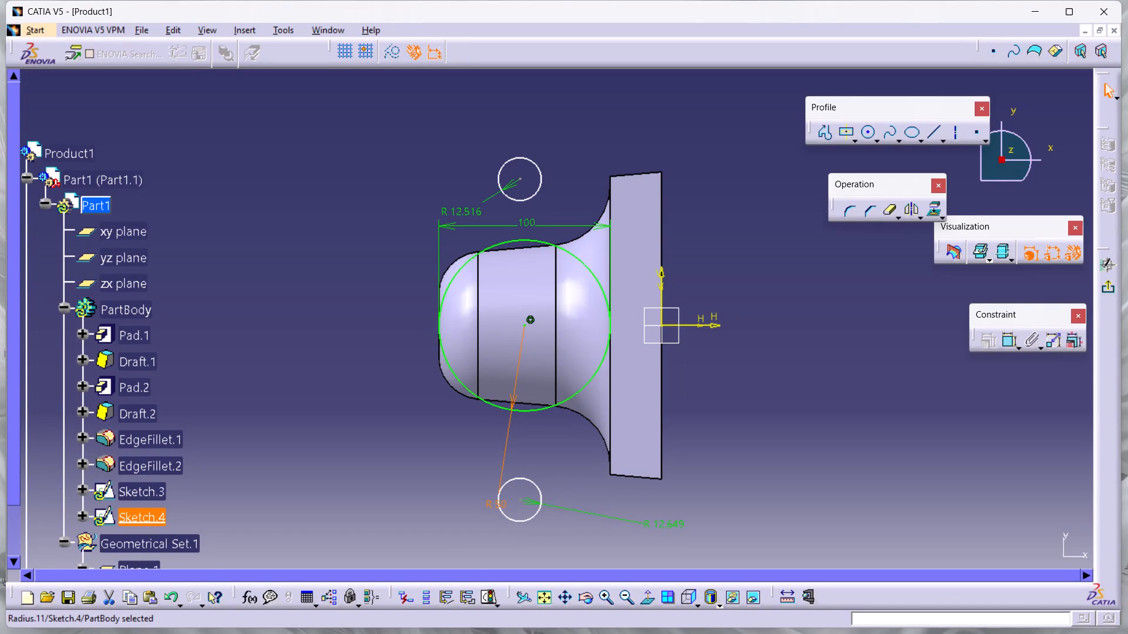
# Reposition the large circle's radius dimension clear of the lower small circle and set the radius to 44.6 mm.
pyautogui.doubleClick(496, 506)
pyautogui.moveTo(492, 505); pyautogui.dragTo(484, 505)
pyautogui.moveTo(481, 505); pyautogui.dragTo(461, 505)
pyautogui.click(461, 506)
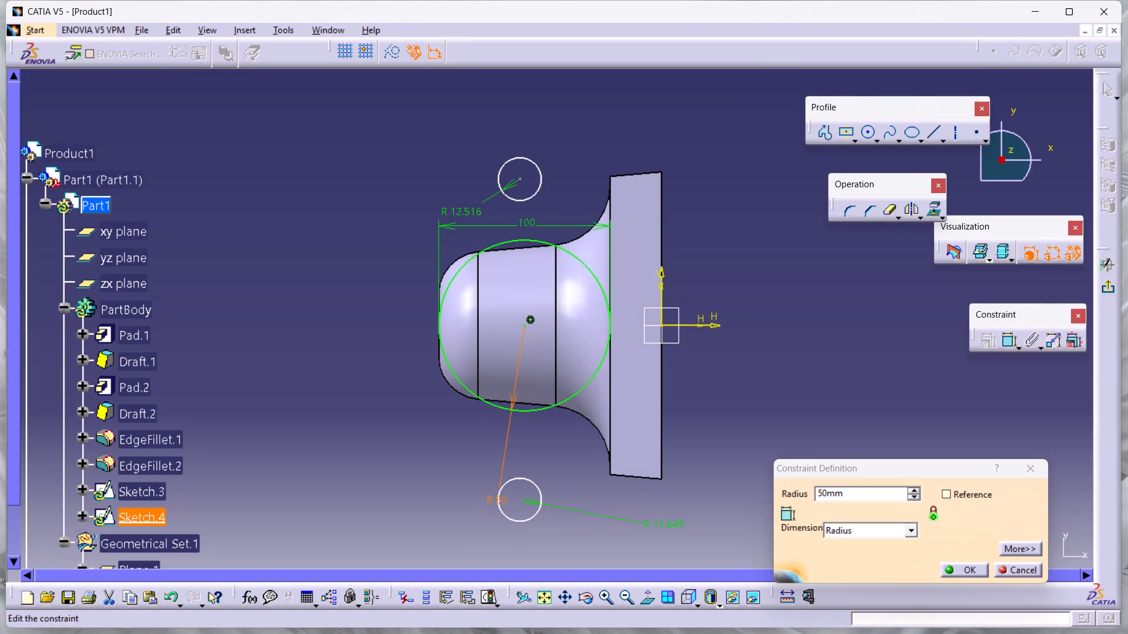
pyautogui.moveTo(515, 397); pyautogui.dragTo(464, 402)
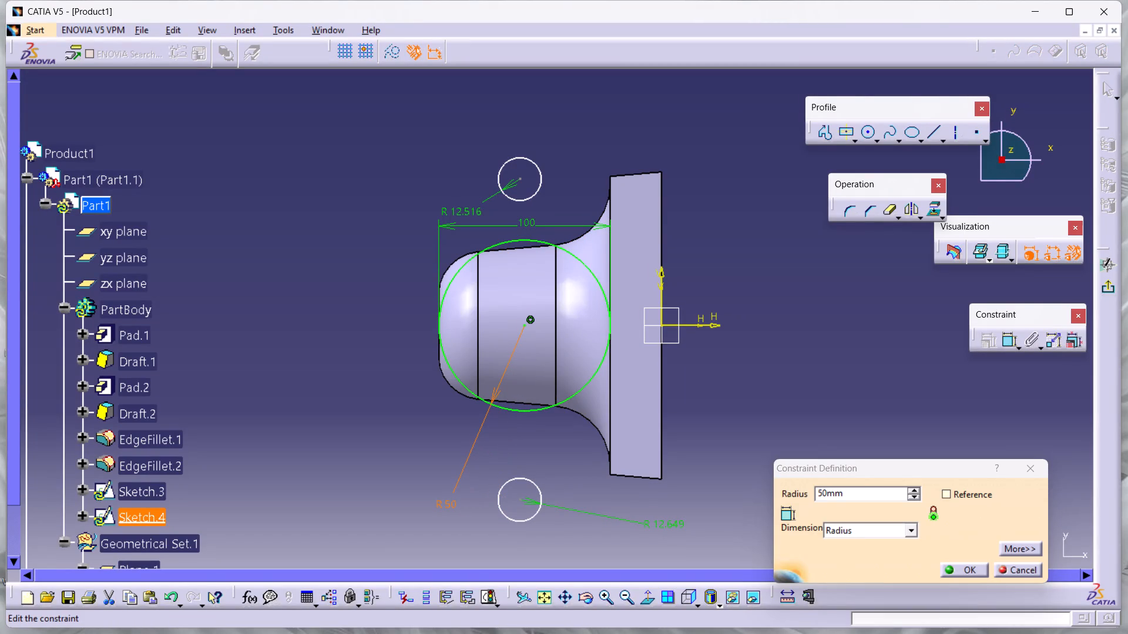
pyautogui.doubleClick(851, 485)
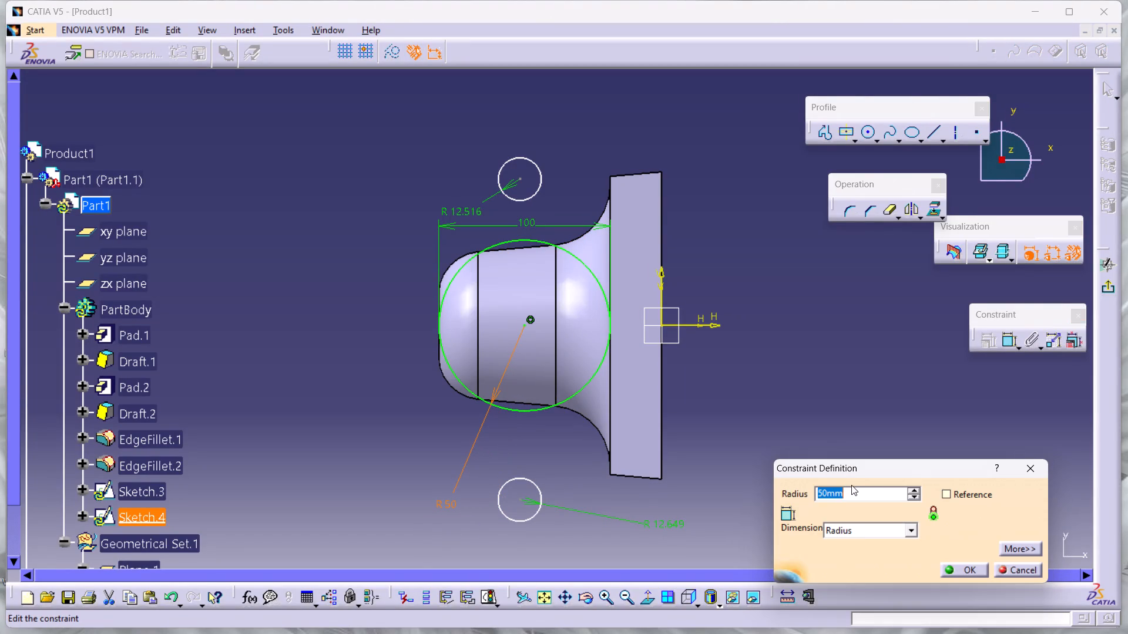
pyautogui.write('44.6')
pyautogui.press('Return')
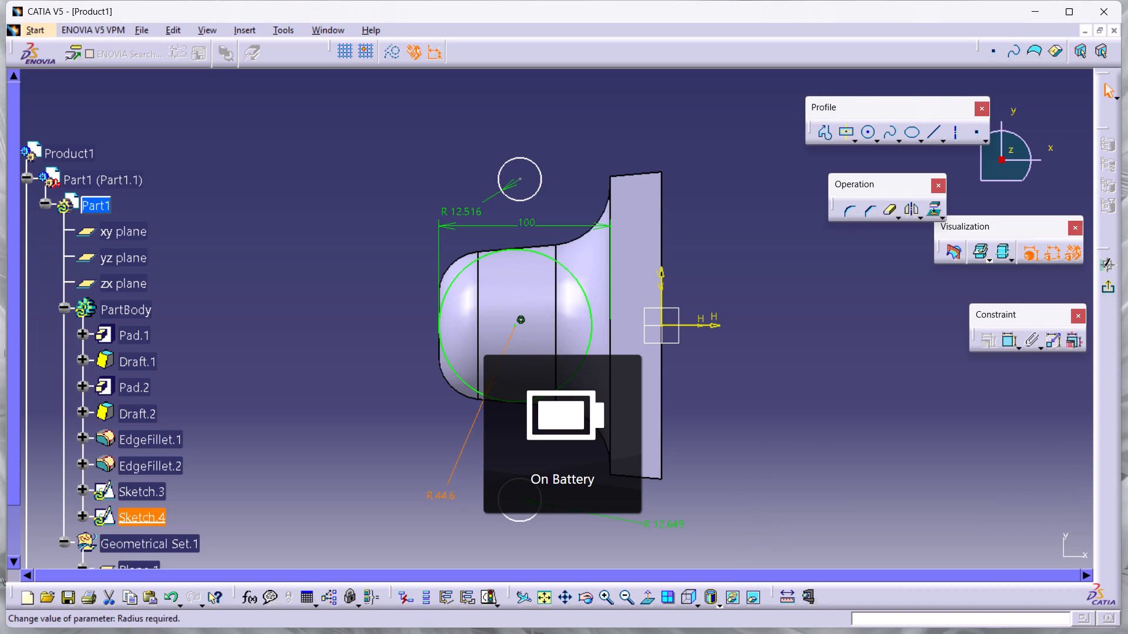
# Set the radius of both the upper and lower small circles to 14.5 mm.
pyautogui.doubleClick(466, 214)
pyautogui.write('14.5')
pyautogui.press('Return')
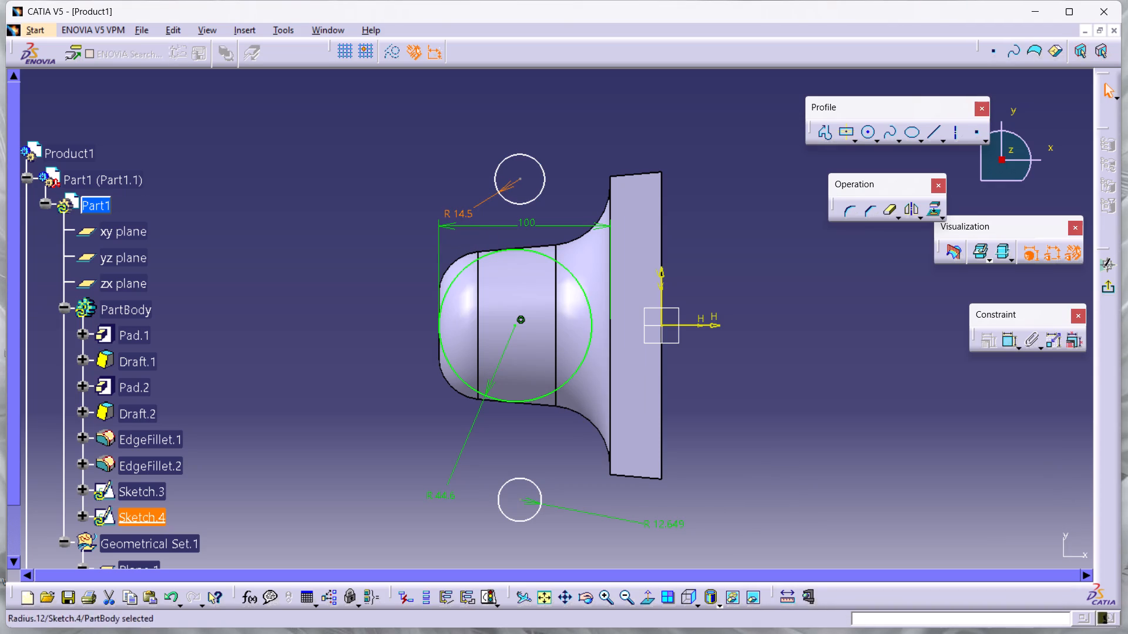
pyautogui.doubleClick(667, 527)
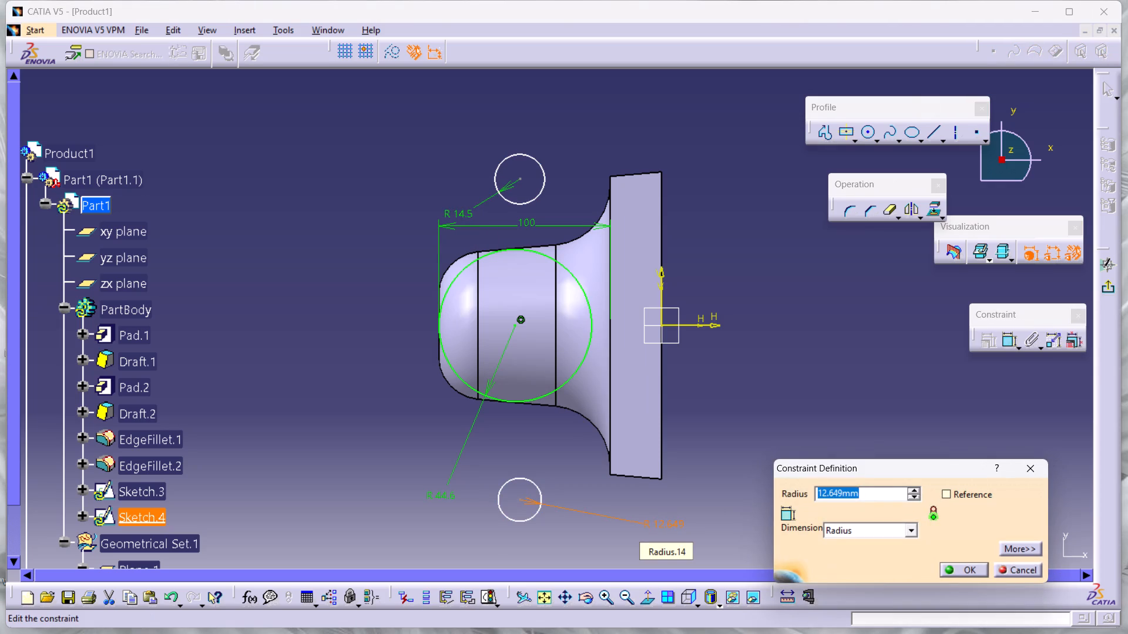
pyautogui.write('14.5')
pyautogui.press('Return')
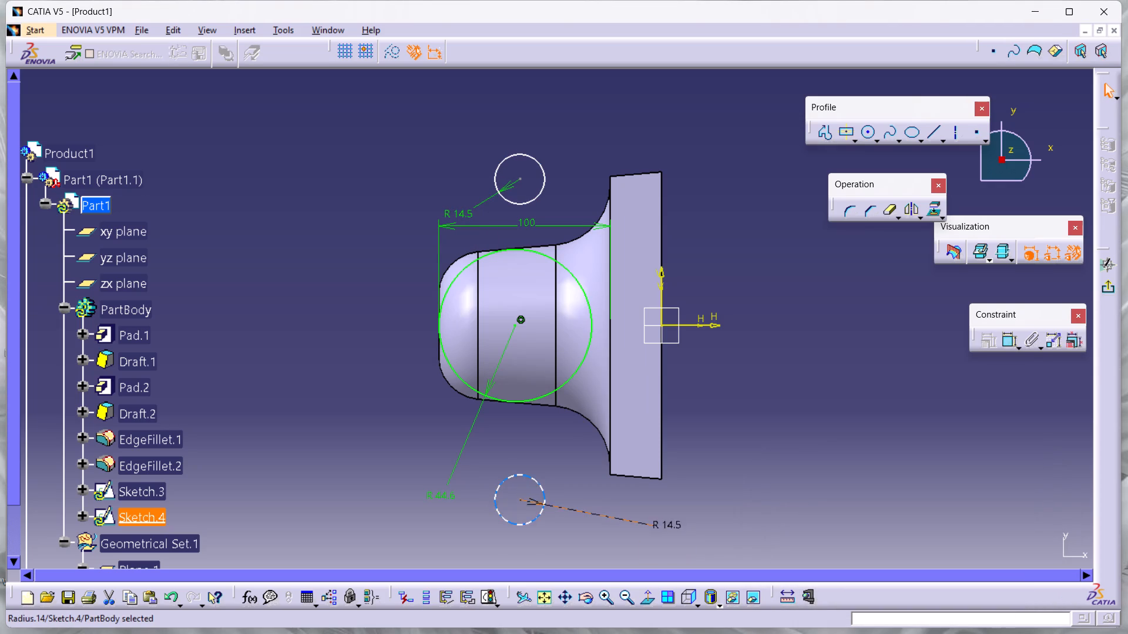
pyautogui.click(907, 316)
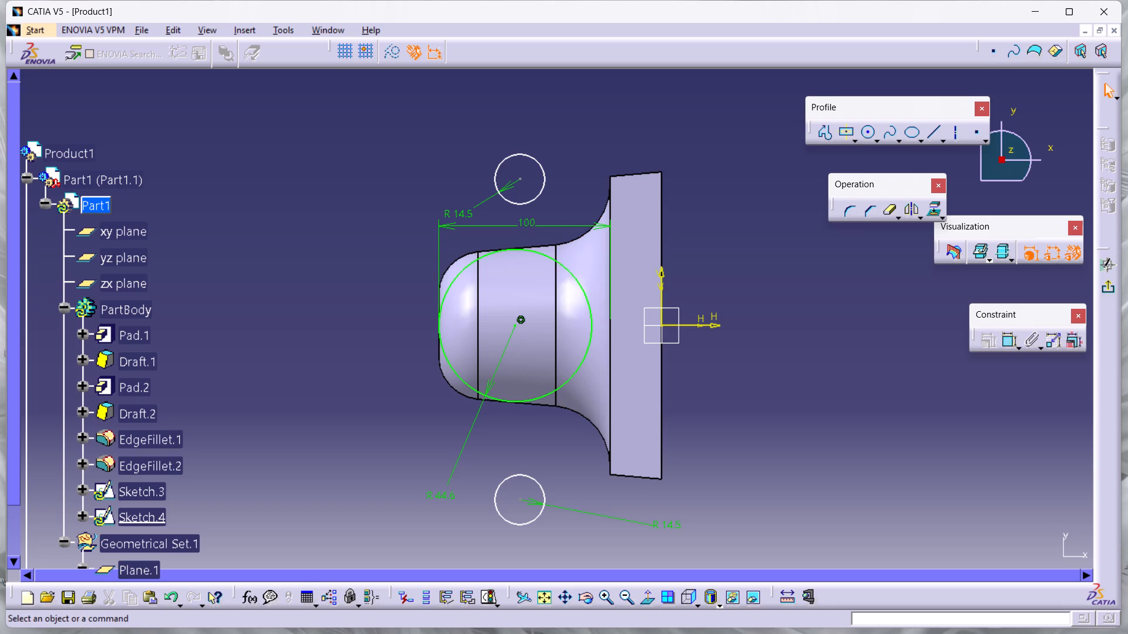
# Draw a vertical axis line about 118 mm long through the large circle's centre, extending just beyond the circle at both ends.
pyautogui.click(954, 134)
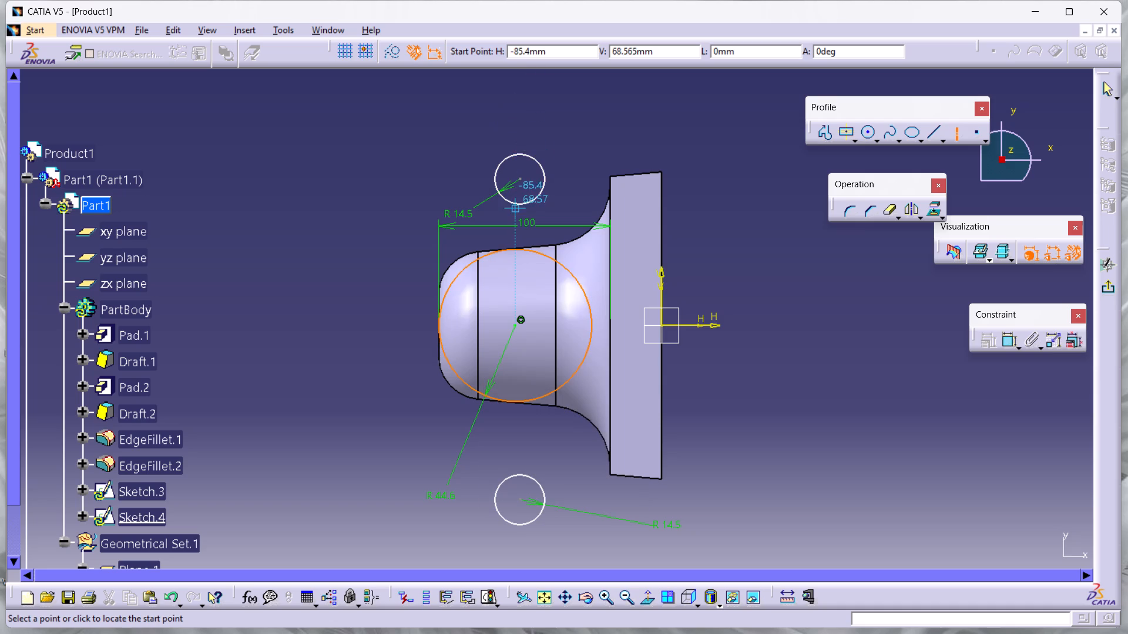
pyautogui.doubleClick(514, 228)
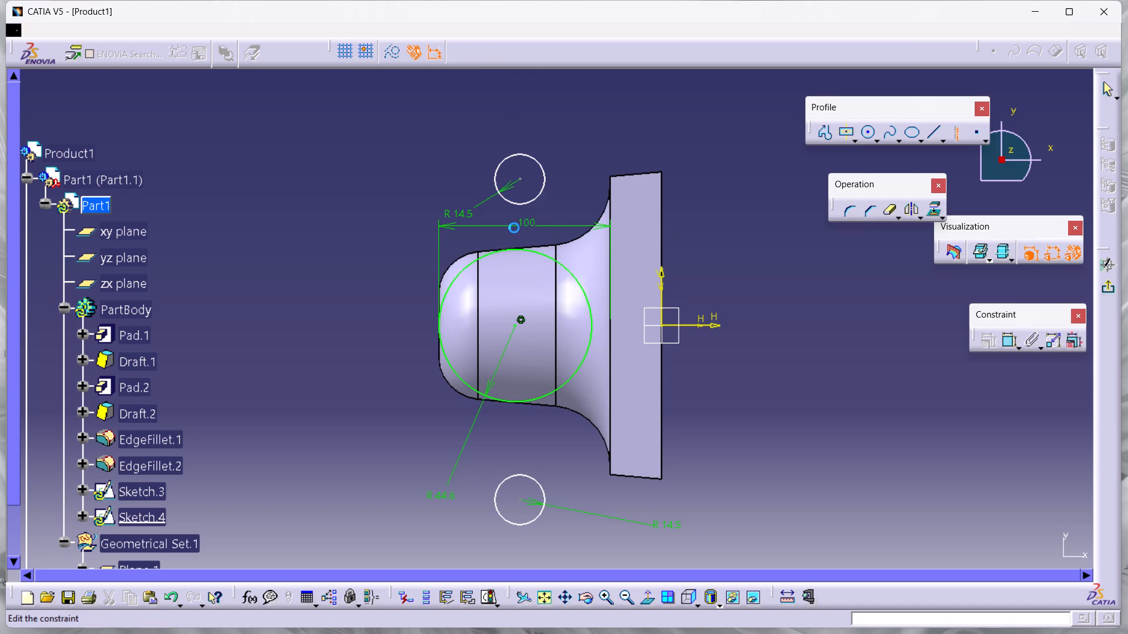
pyautogui.click(942, 553)
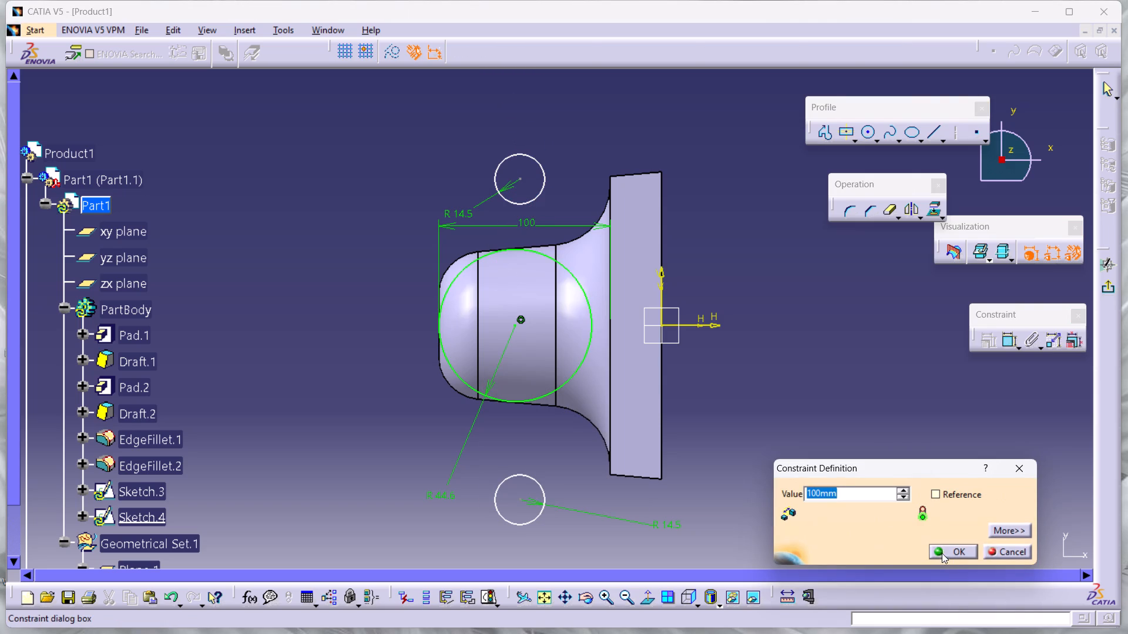
pyautogui.click(521, 429)
pyautogui.doubleClick(546, 450)
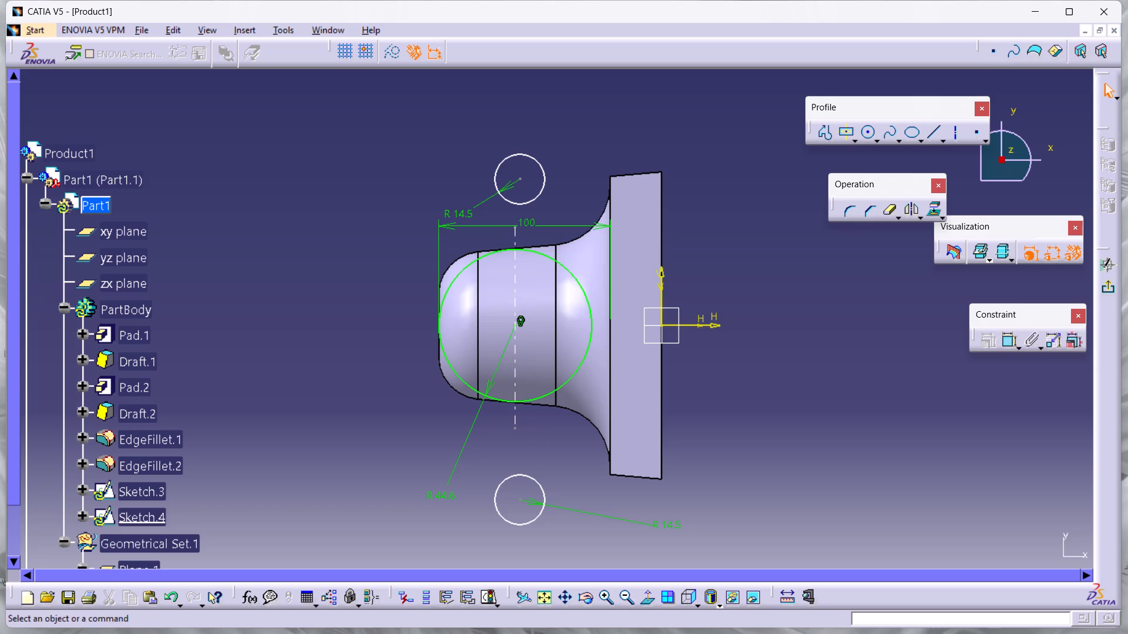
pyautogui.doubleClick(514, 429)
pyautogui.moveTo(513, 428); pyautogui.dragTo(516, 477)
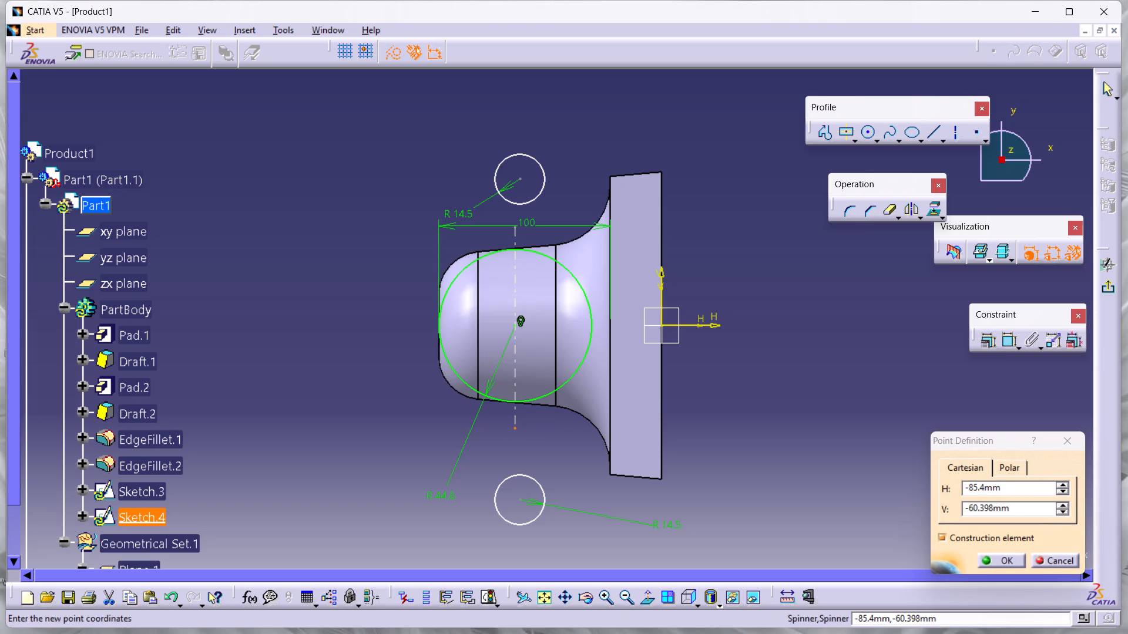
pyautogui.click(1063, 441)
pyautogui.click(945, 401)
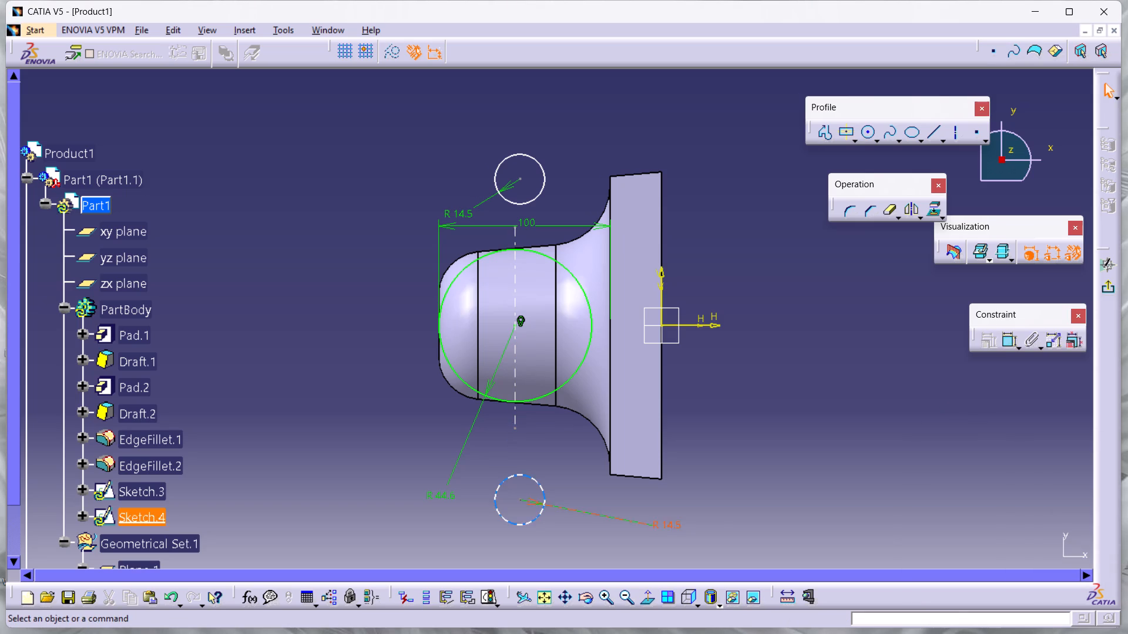
# Apply a Fix constraint to the vertical axis line through the large circle.
pyautogui.click(516, 369)
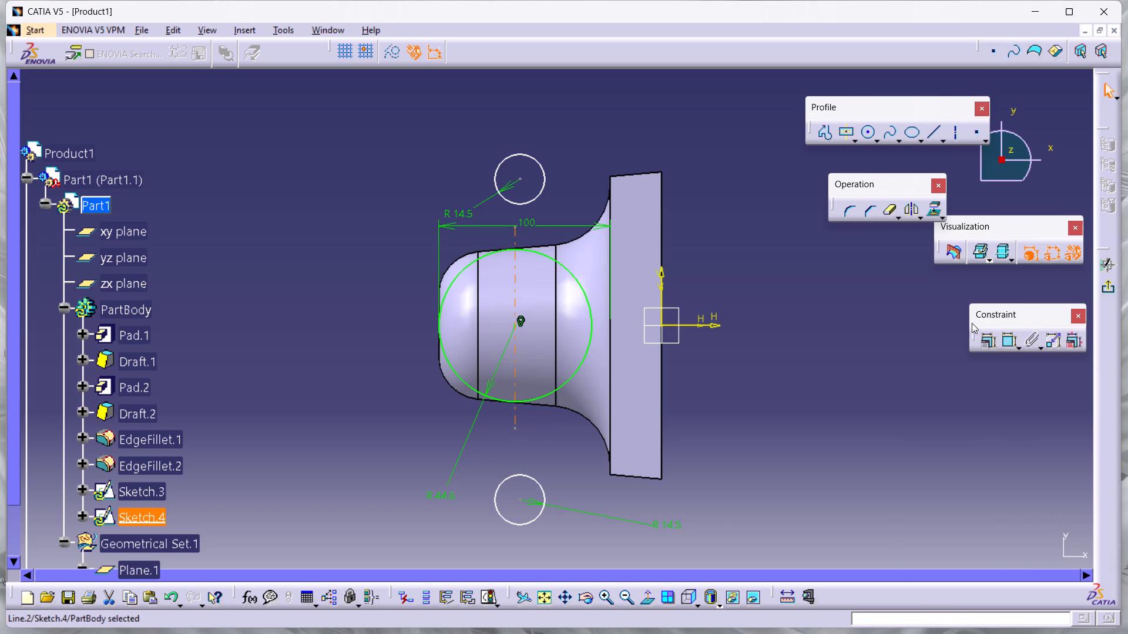
pyautogui.click(985, 346)
pyautogui.click(1020, 400)
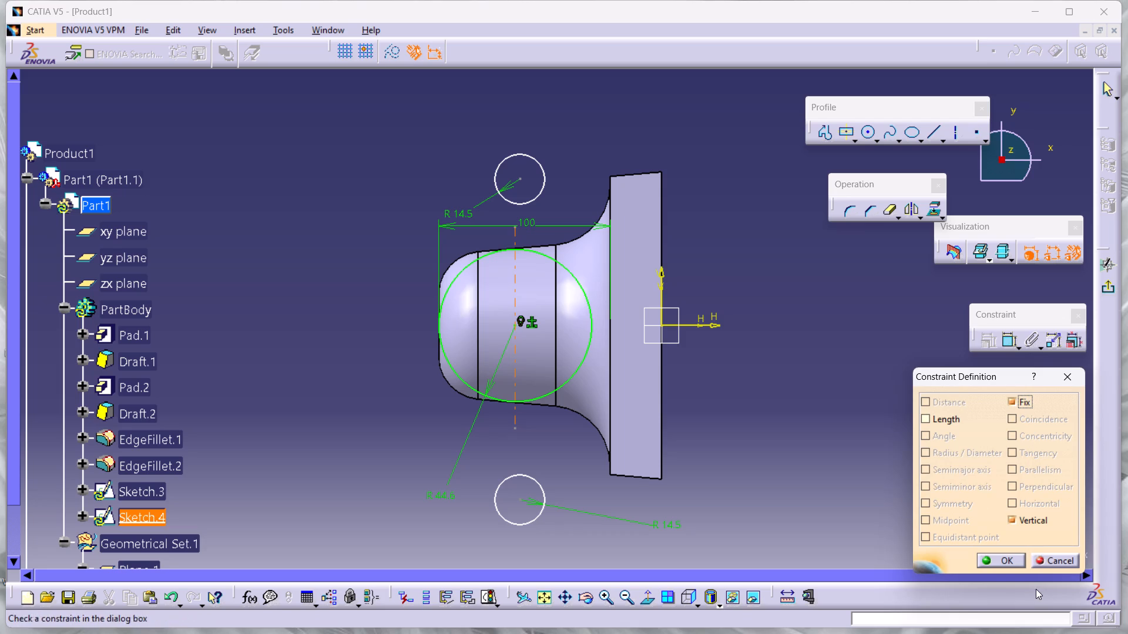
pyautogui.click(1002, 561)
pyautogui.click(781, 495)
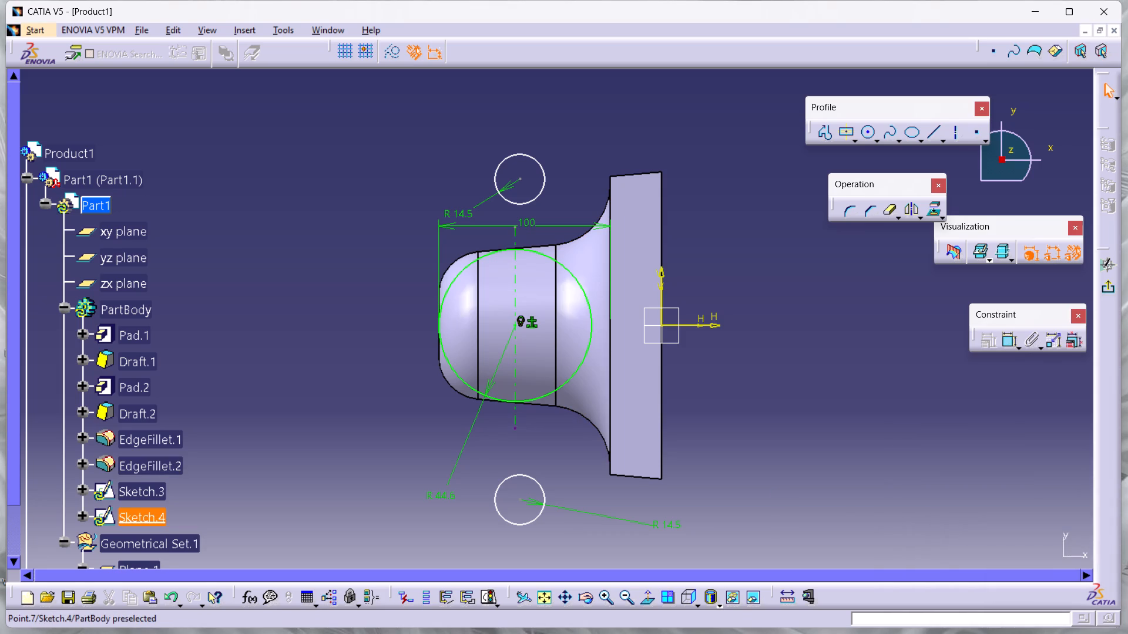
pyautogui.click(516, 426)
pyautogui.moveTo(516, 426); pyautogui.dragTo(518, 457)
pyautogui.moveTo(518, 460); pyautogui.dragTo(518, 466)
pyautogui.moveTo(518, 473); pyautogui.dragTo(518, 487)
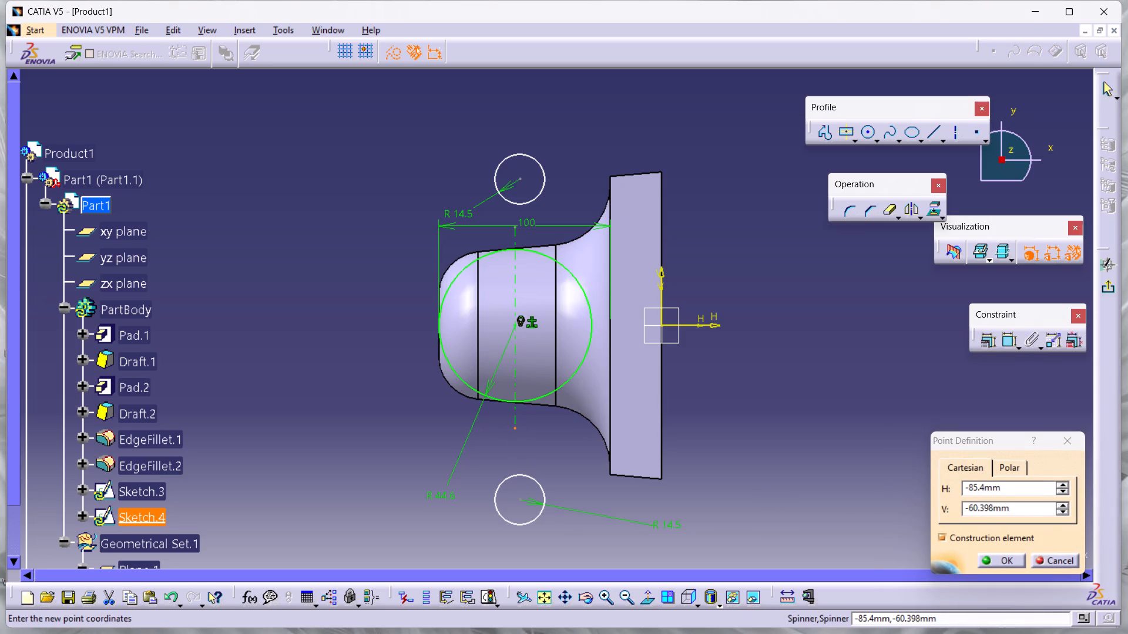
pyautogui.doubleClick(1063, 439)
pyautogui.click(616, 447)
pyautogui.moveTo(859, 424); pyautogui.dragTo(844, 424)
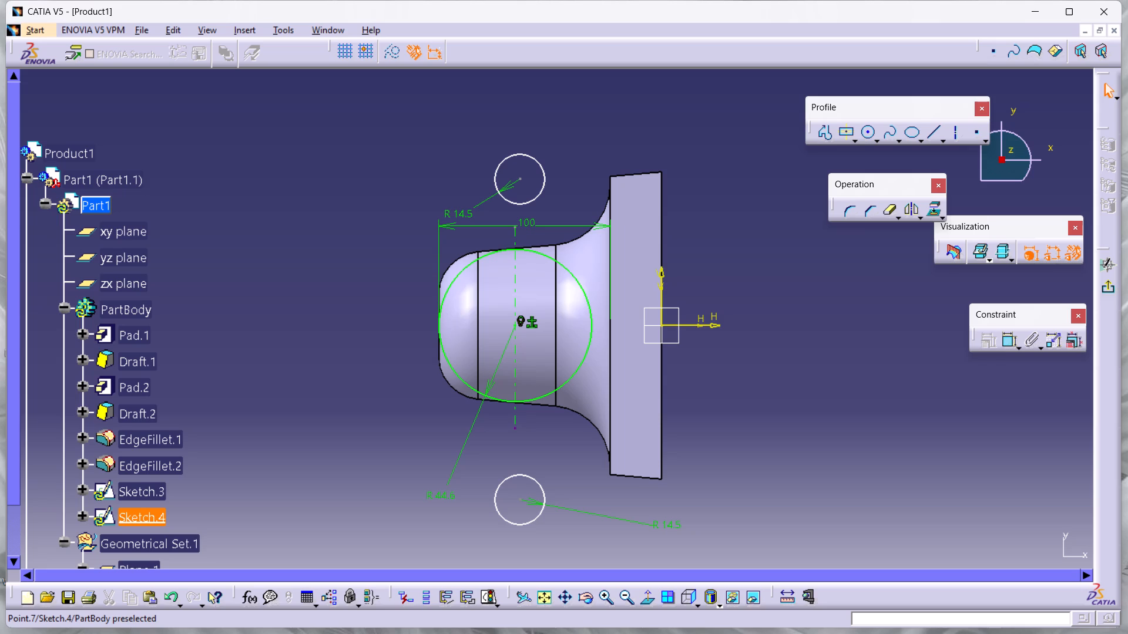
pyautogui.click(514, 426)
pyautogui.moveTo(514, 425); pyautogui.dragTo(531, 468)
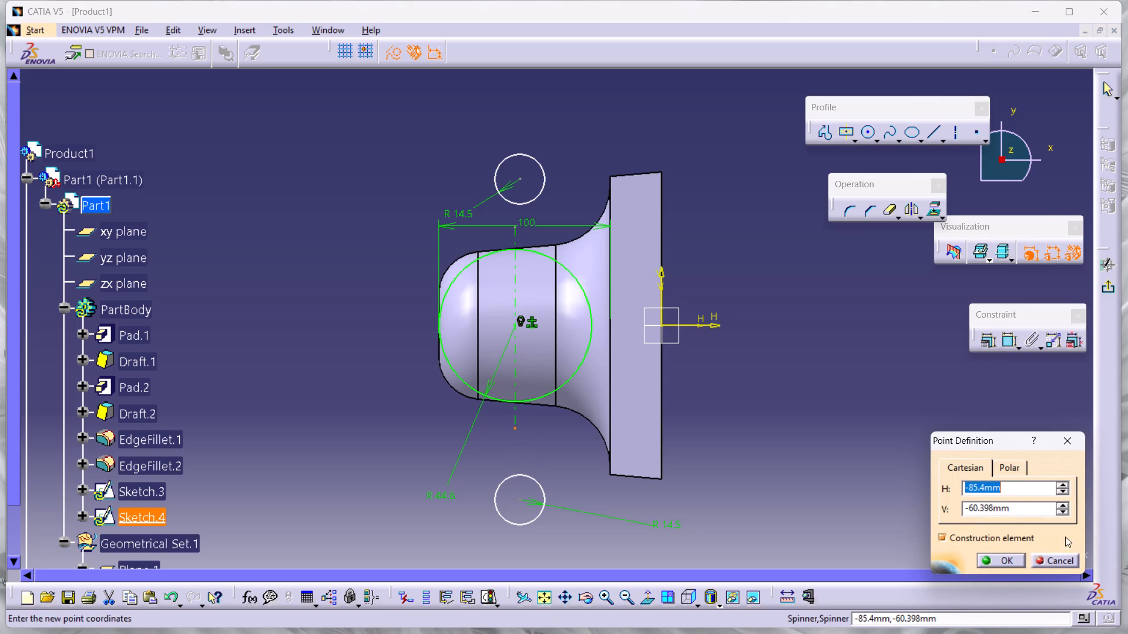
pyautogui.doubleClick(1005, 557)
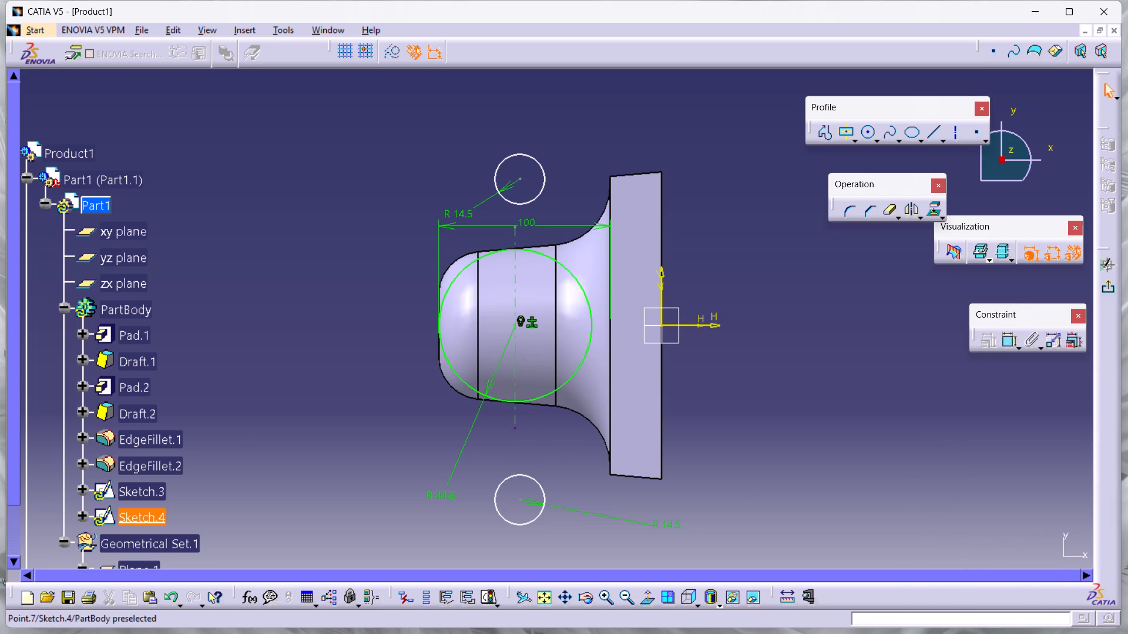
# Stretch the vertical axis line's ends so it runs from above the upper small circle to below the lower small circle.
pyautogui.moveTo(515, 429); pyautogui.dragTo(513, 556)
pyautogui.doubleClick(634, 562)
pyautogui.moveTo(513, 225); pyautogui.dragTo(526, 157)
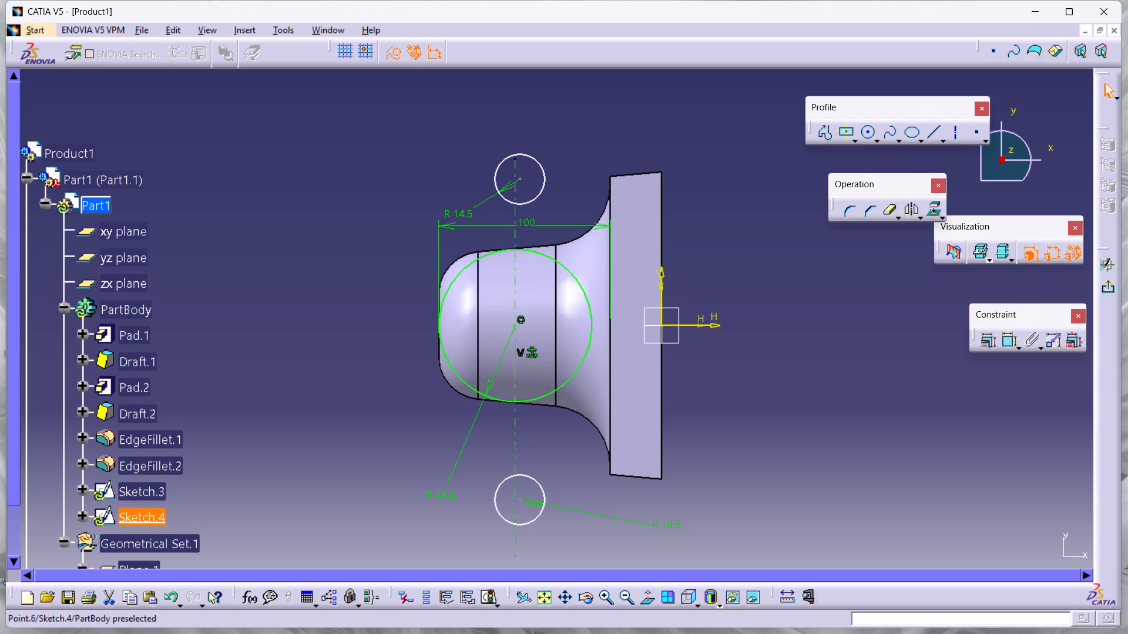
pyautogui.moveTo(526, 157); pyautogui.dragTo(522, 104)
pyautogui.click(521, 106)
pyautogui.doubleClick(569, 123)
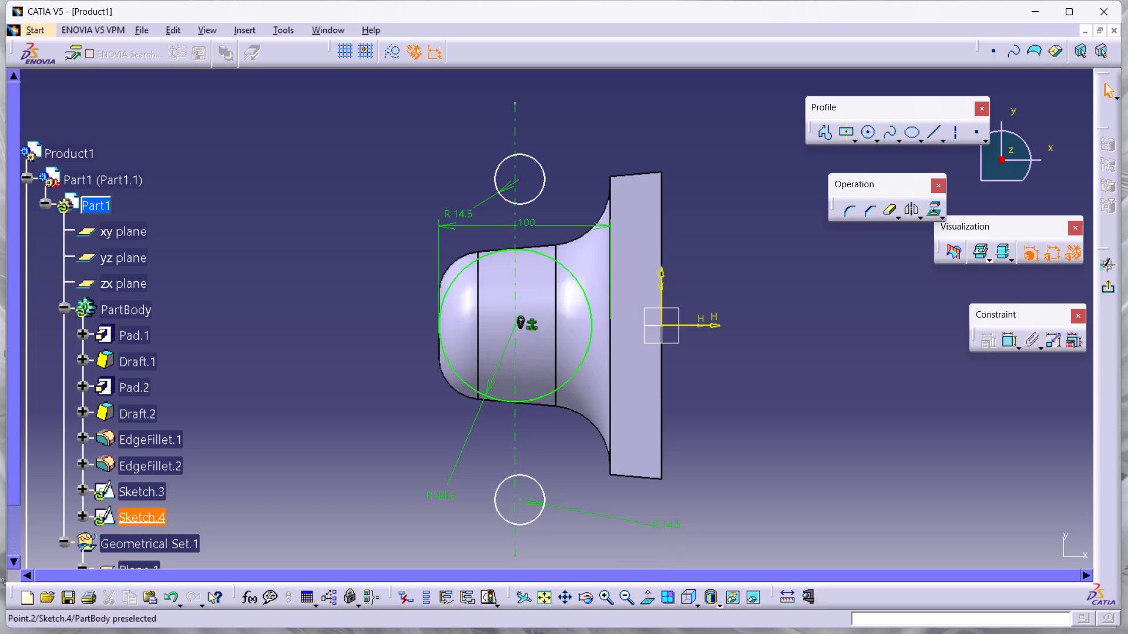
# Constrain the upper small circle's centre to be coincident with the vertical axis line.
pyautogui.click(522, 178)
pyautogui.keyDown('ctrl'); pyautogui.click(513, 177); pyautogui.keyUp('ctrl')
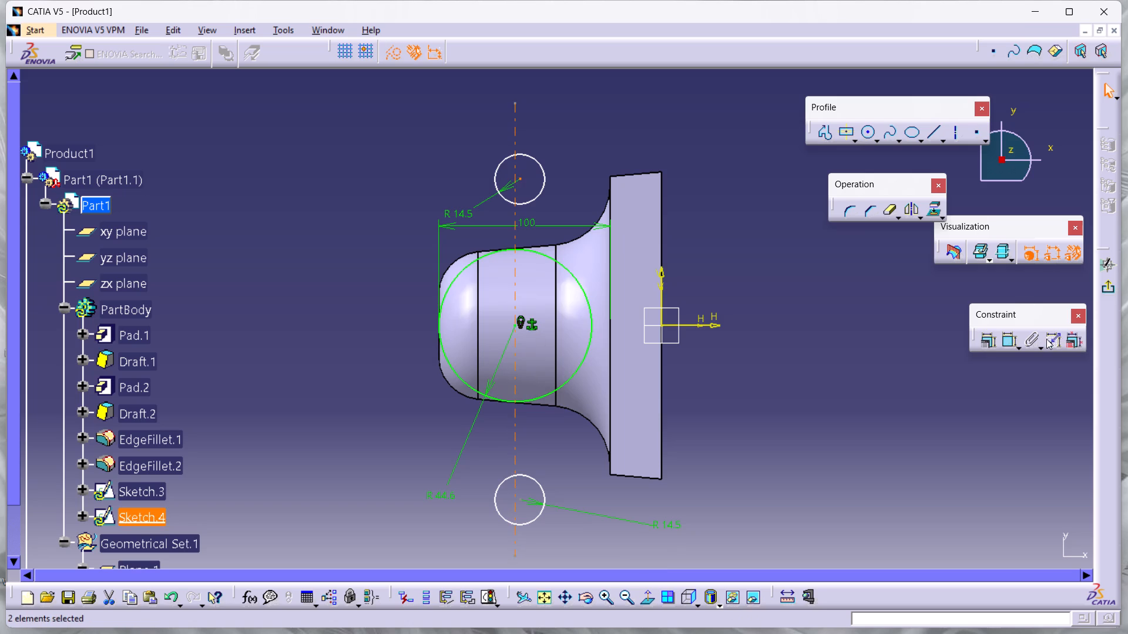
pyautogui.click(989, 340)
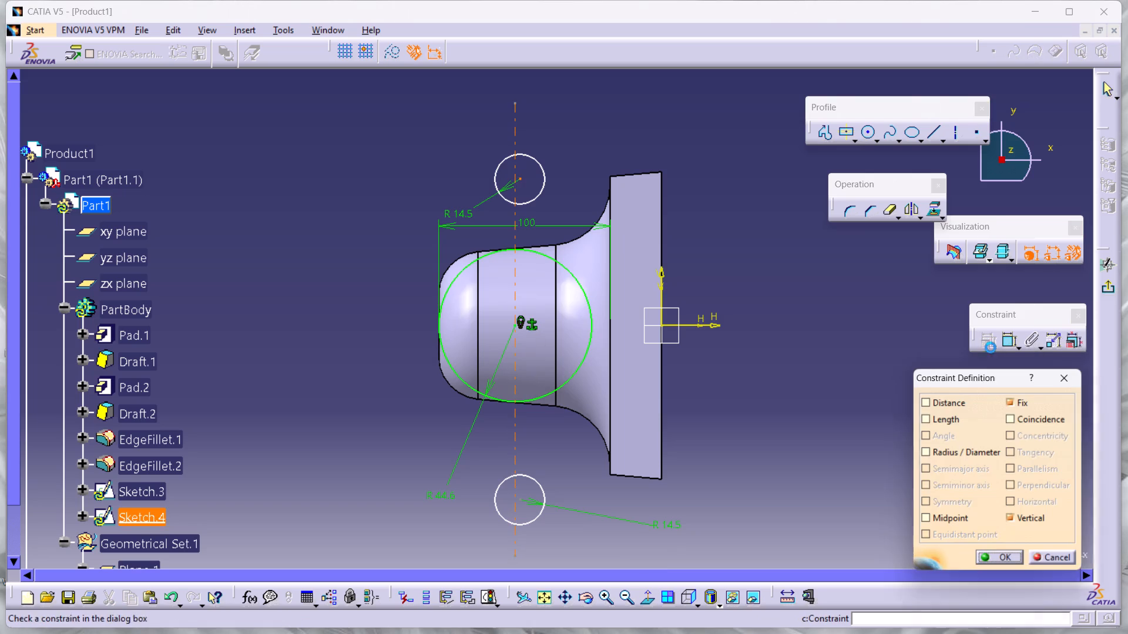
pyautogui.click(1033, 417)
pyautogui.click(1009, 560)
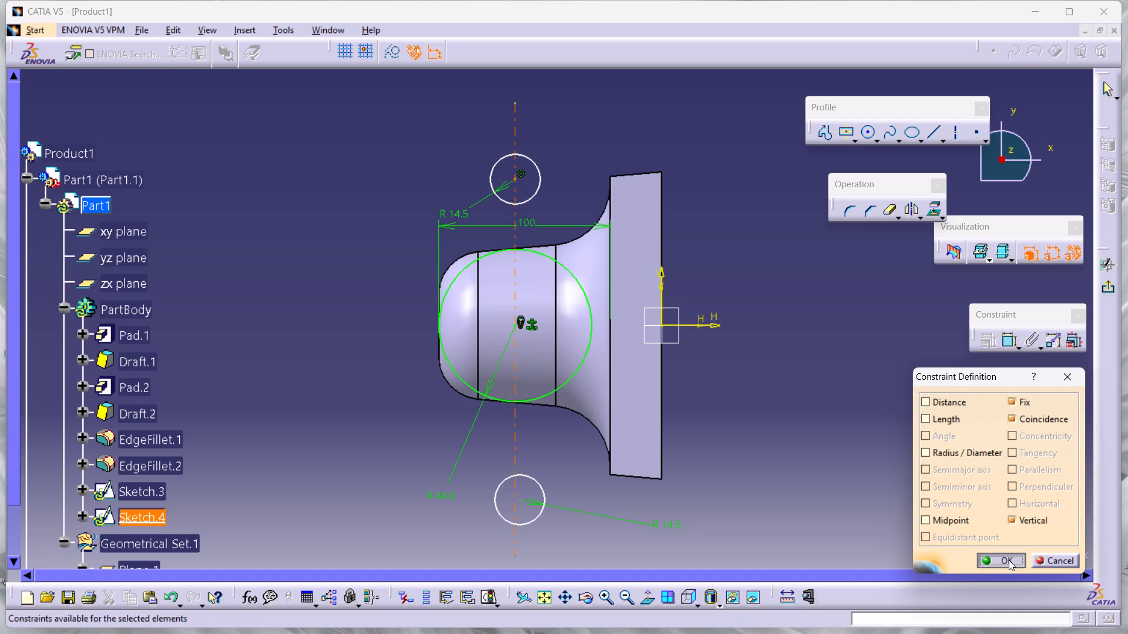
pyautogui.click(803, 510)
# Constrain the lower small circle's centre to be coincident with the vertical axis line.
pyautogui.click(521, 500)
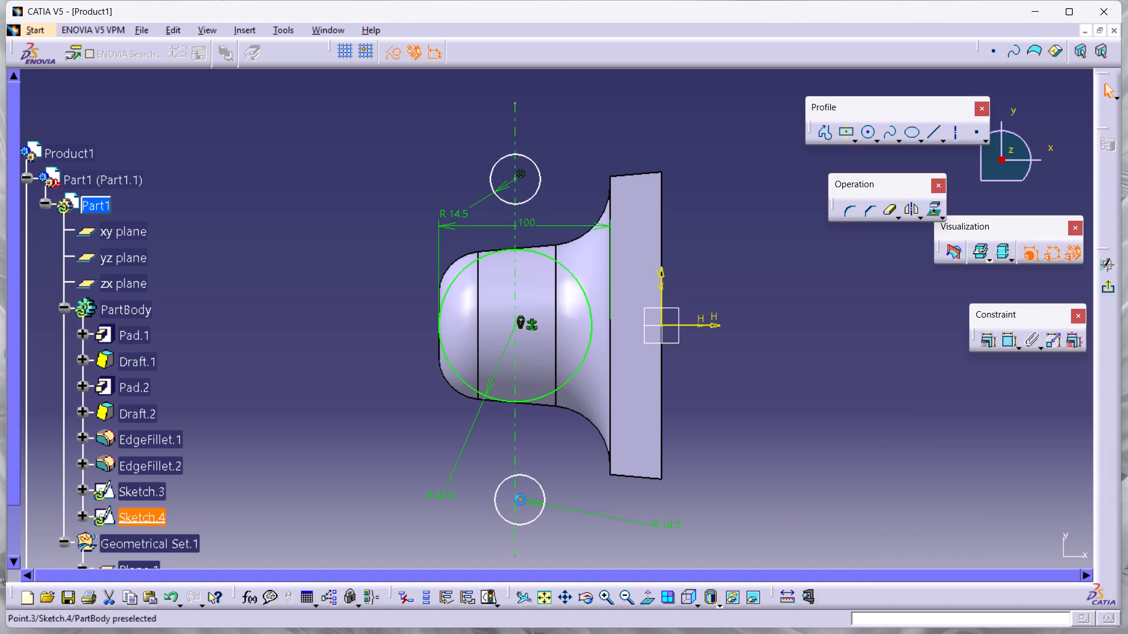
pyautogui.keyDown('ctrl'); pyautogui.click(515, 507); pyautogui.keyUp('ctrl')
pyautogui.click(981, 339)
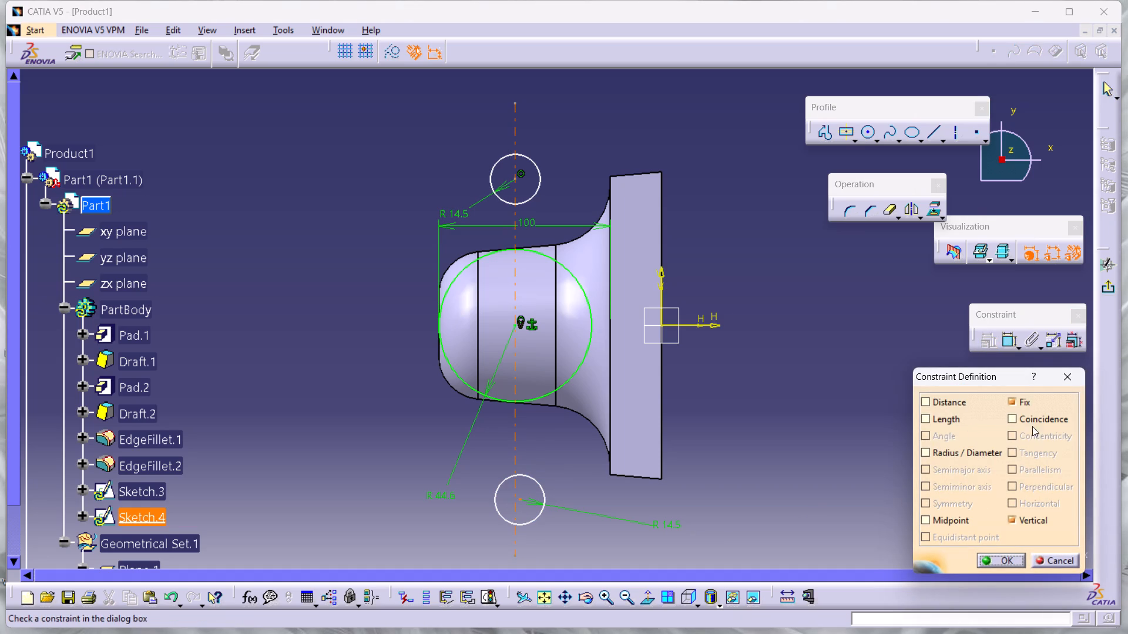
pyautogui.click(1029, 412)
pyautogui.click(989, 552)
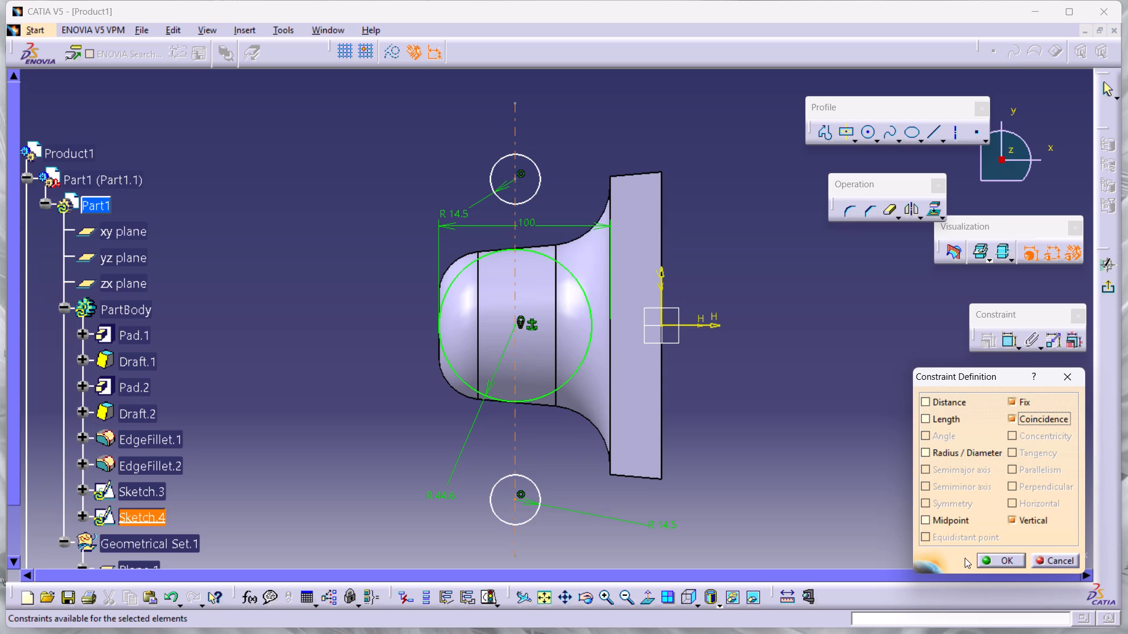
pyautogui.click(981, 554)
pyautogui.click(905, 461)
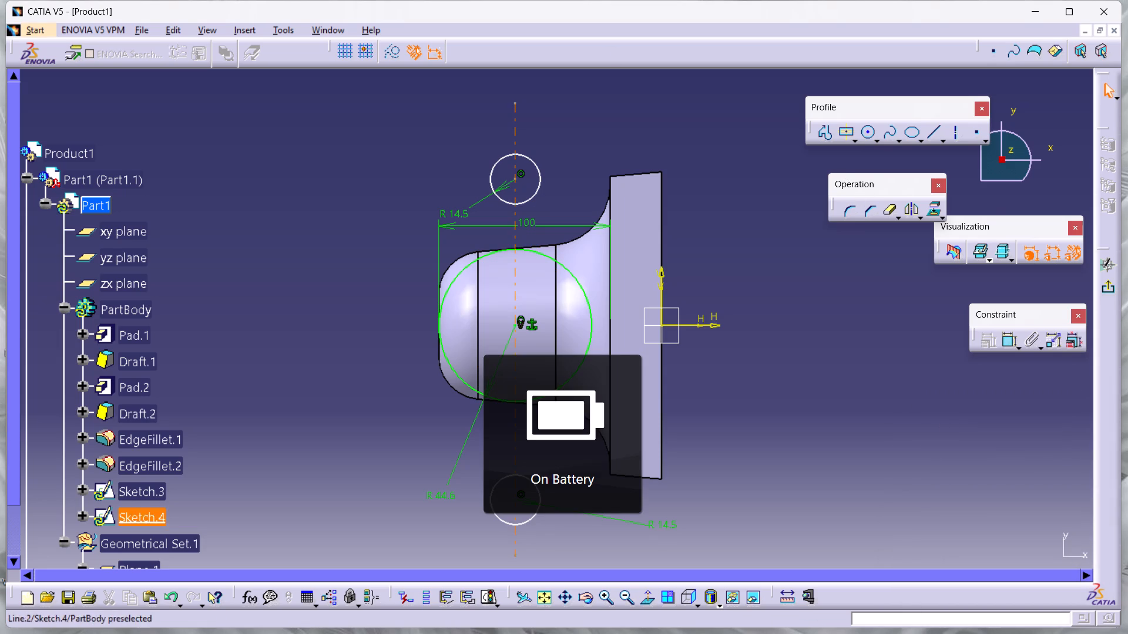
# Draw a near-horizontal axis line through the boss, from about H -235 mm on the sketch's H axis to well beyond the base.
pyautogui.click(956, 135)
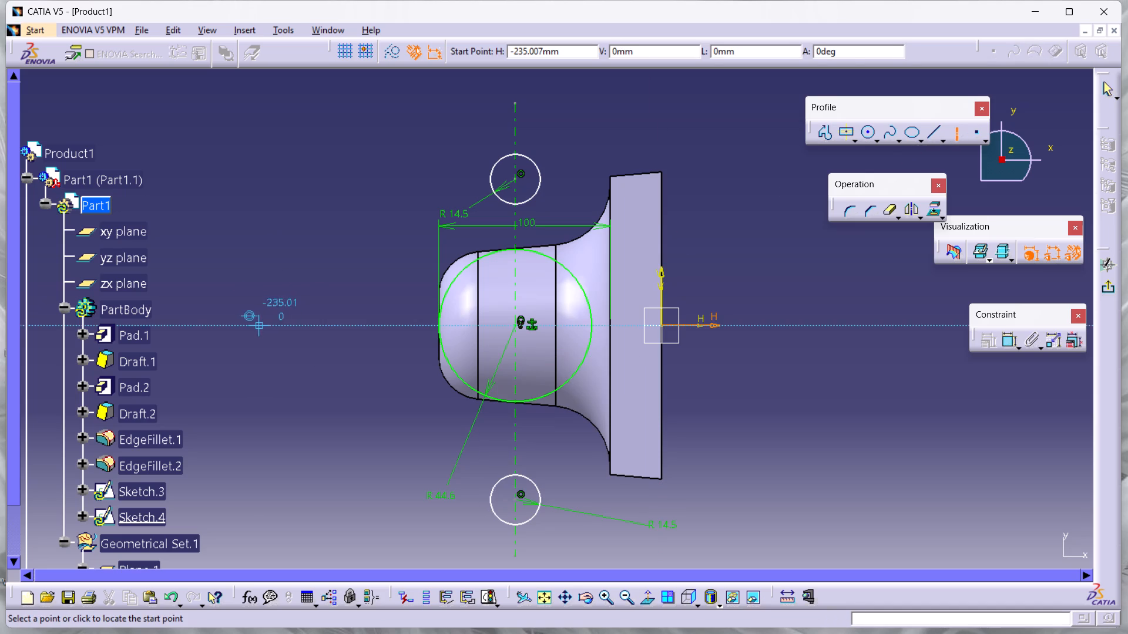
pyautogui.click(259, 327)
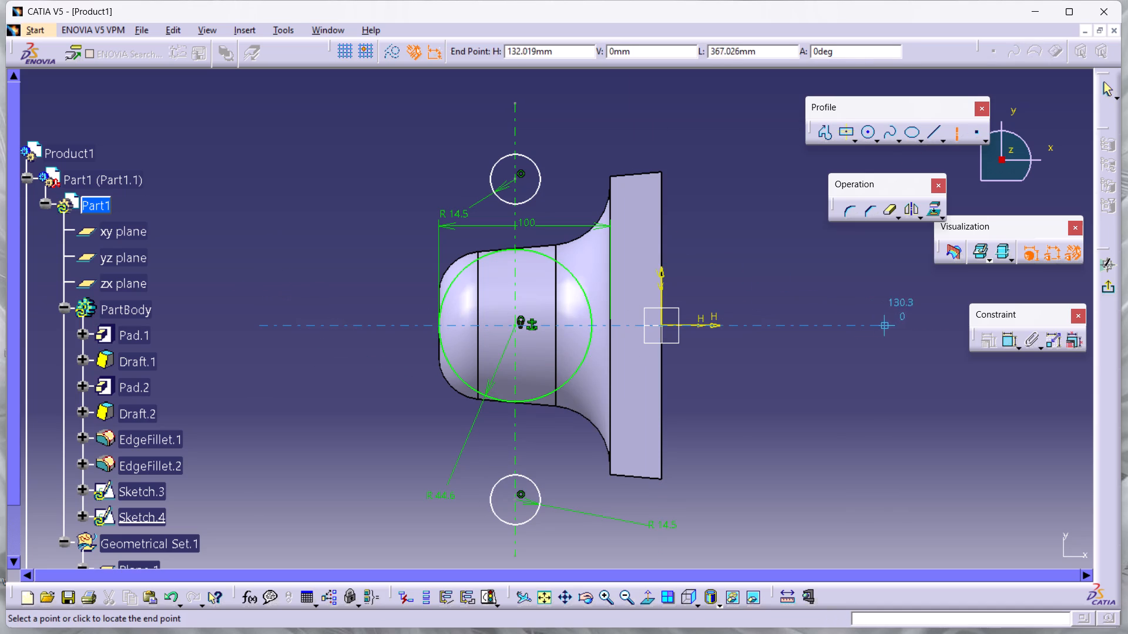
pyautogui.click(917, 329)
pyautogui.click(954, 417)
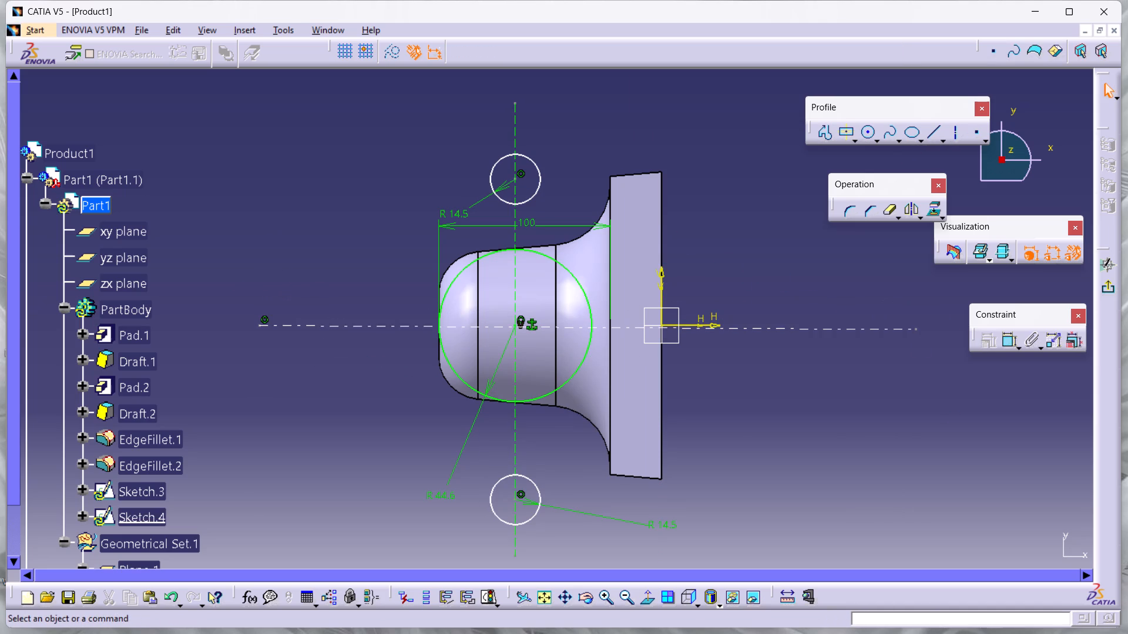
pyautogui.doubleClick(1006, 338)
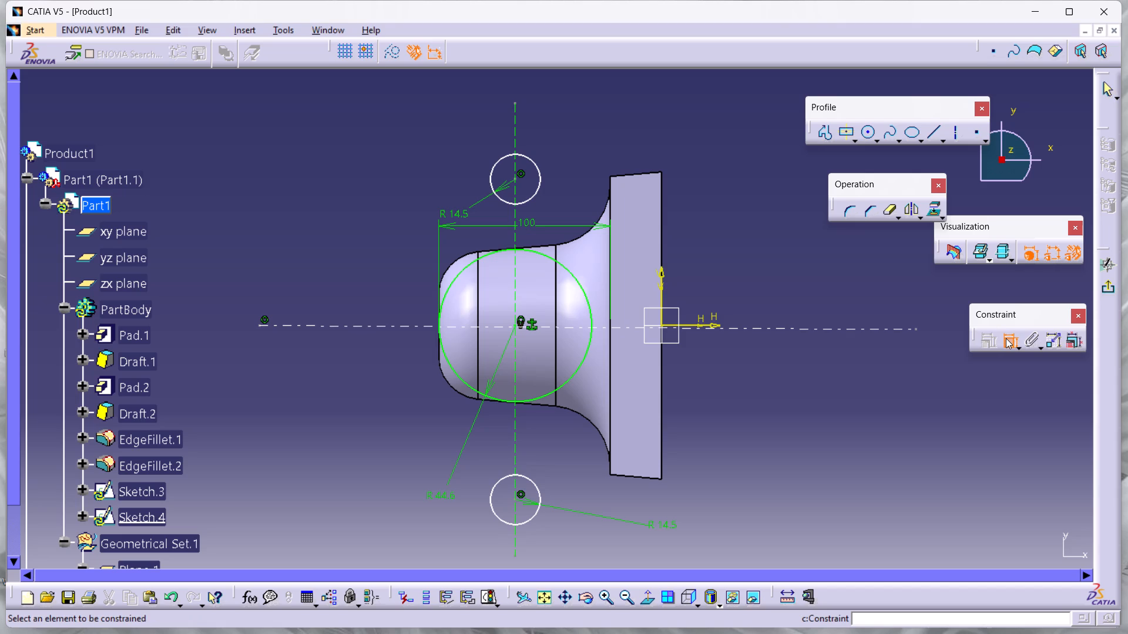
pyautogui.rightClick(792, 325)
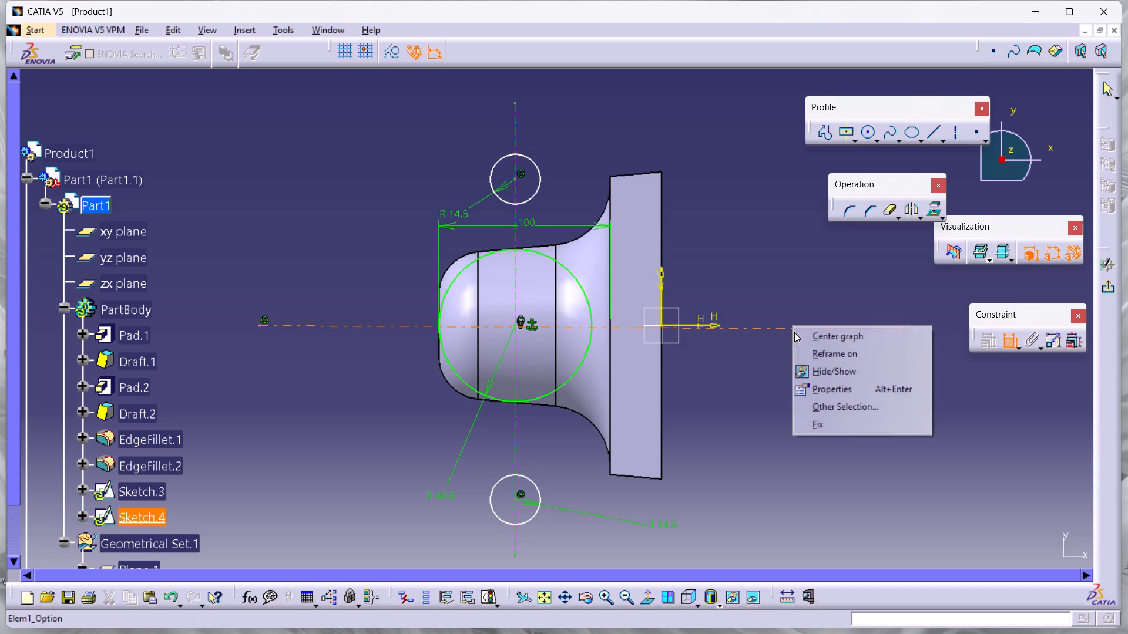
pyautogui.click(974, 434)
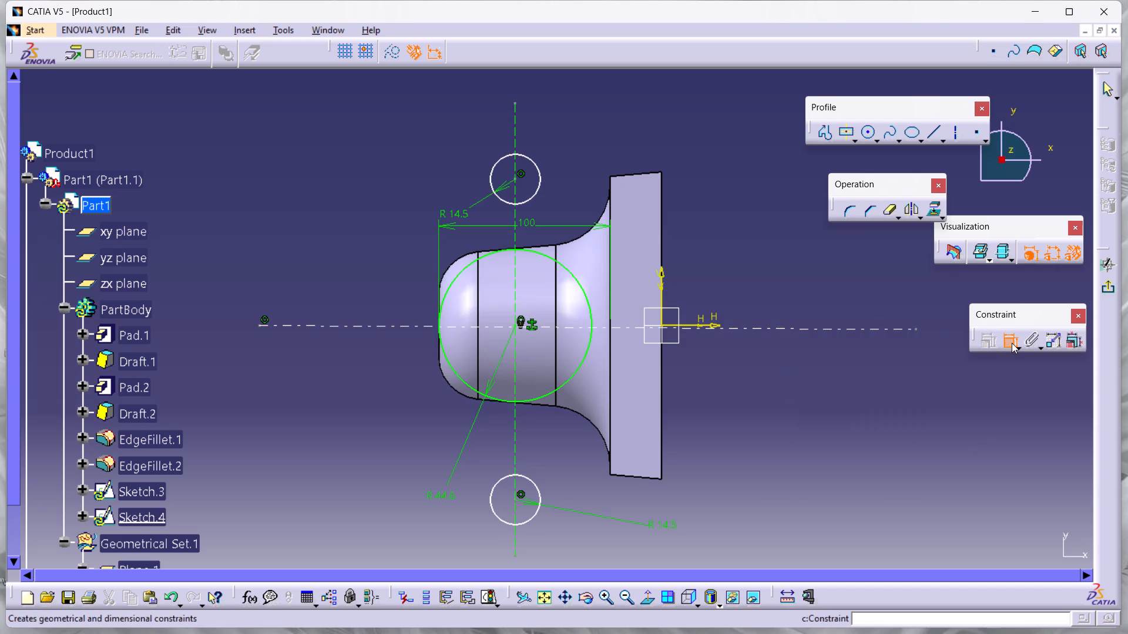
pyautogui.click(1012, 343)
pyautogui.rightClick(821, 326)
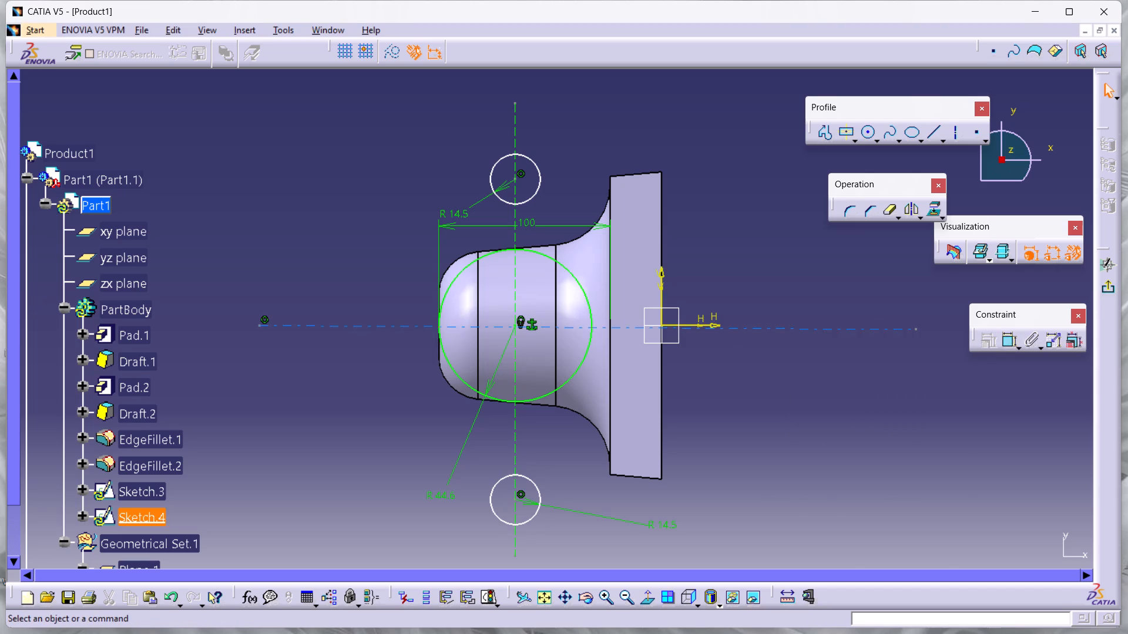
# Delete the near-horizontal axis line that runs through the boss and base.
pyautogui.rightClick(822, 327)
pyautogui.click(881, 531)
pyautogui.click(852, 396)
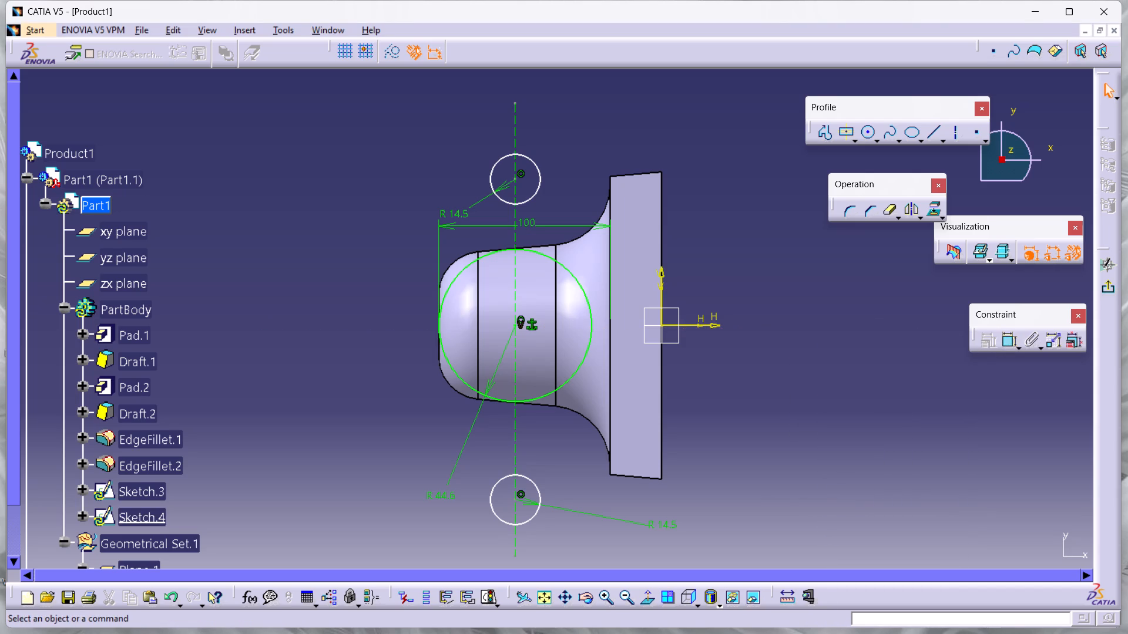
# Draw a horizontal axis line about 360 mm long along the sketch's H axis, extending beyond both the boss and the base.
pyautogui.click(952, 130)
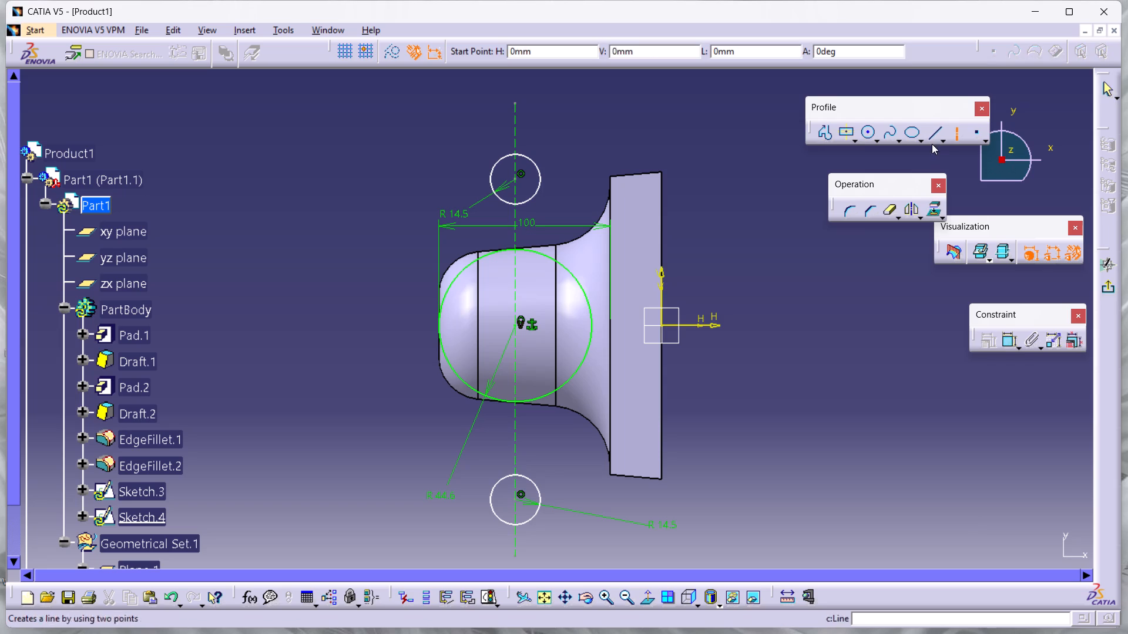
pyautogui.click(247, 323)
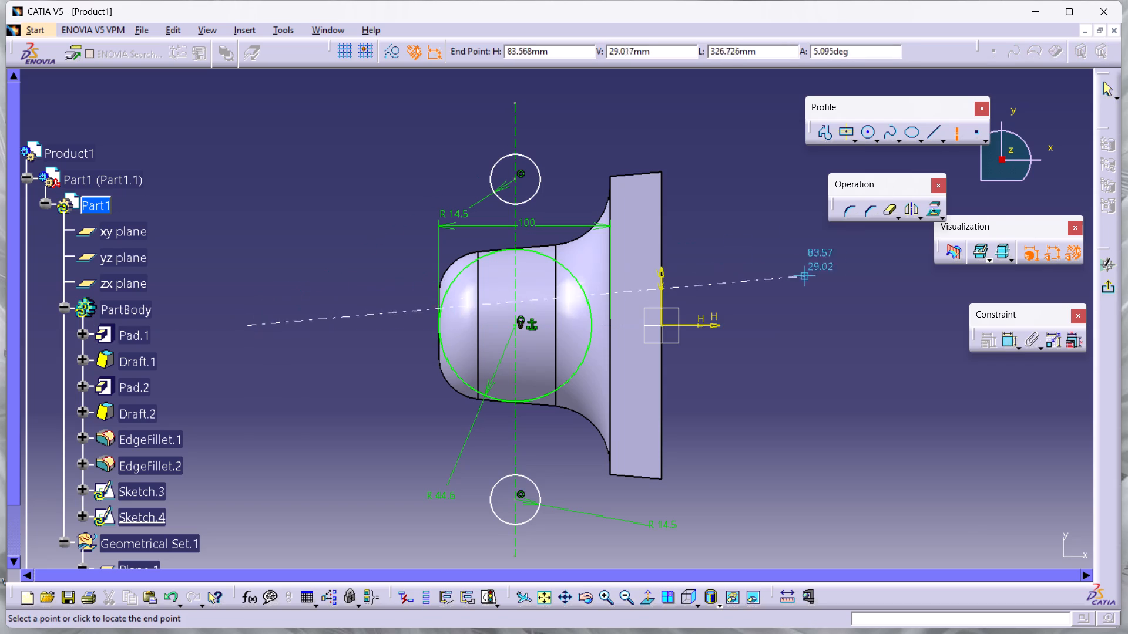
pyautogui.click(864, 325)
pyautogui.click(838, 388)
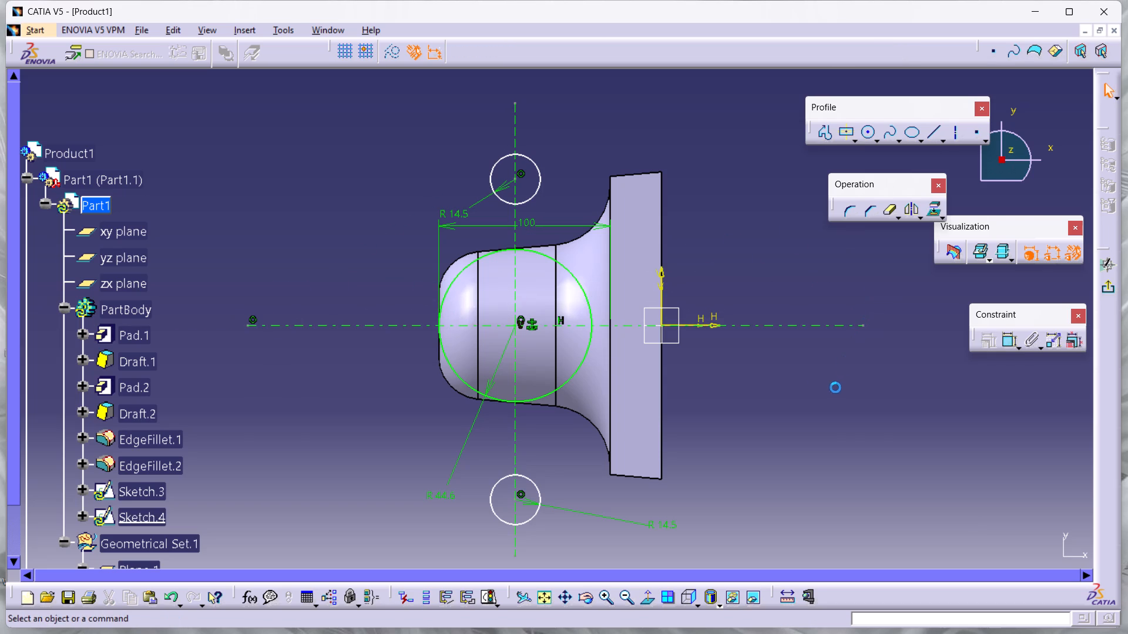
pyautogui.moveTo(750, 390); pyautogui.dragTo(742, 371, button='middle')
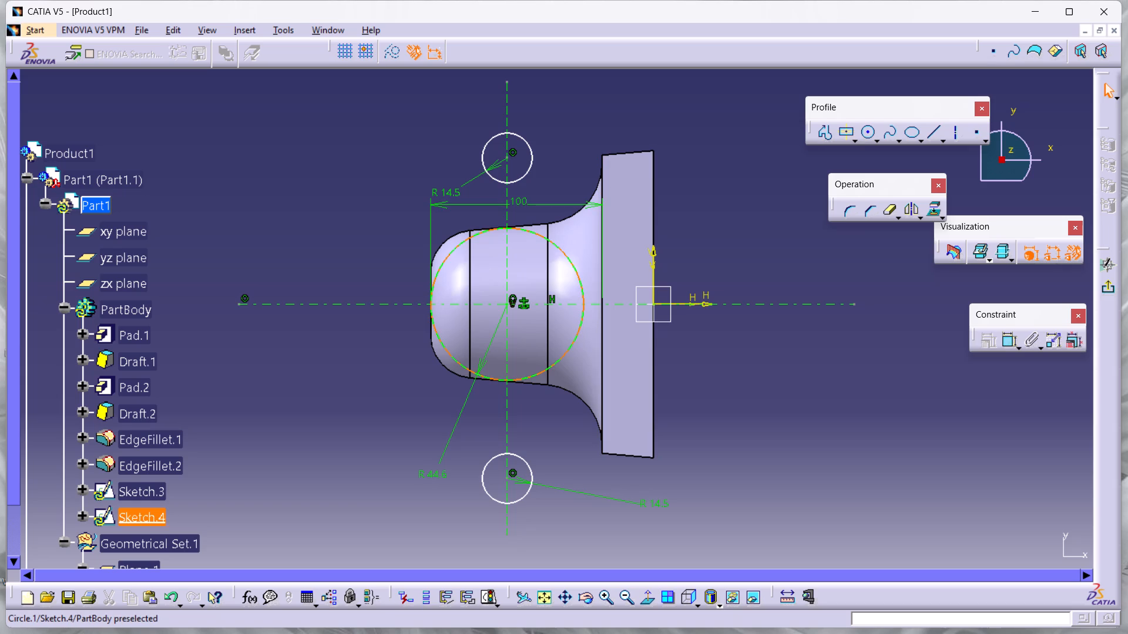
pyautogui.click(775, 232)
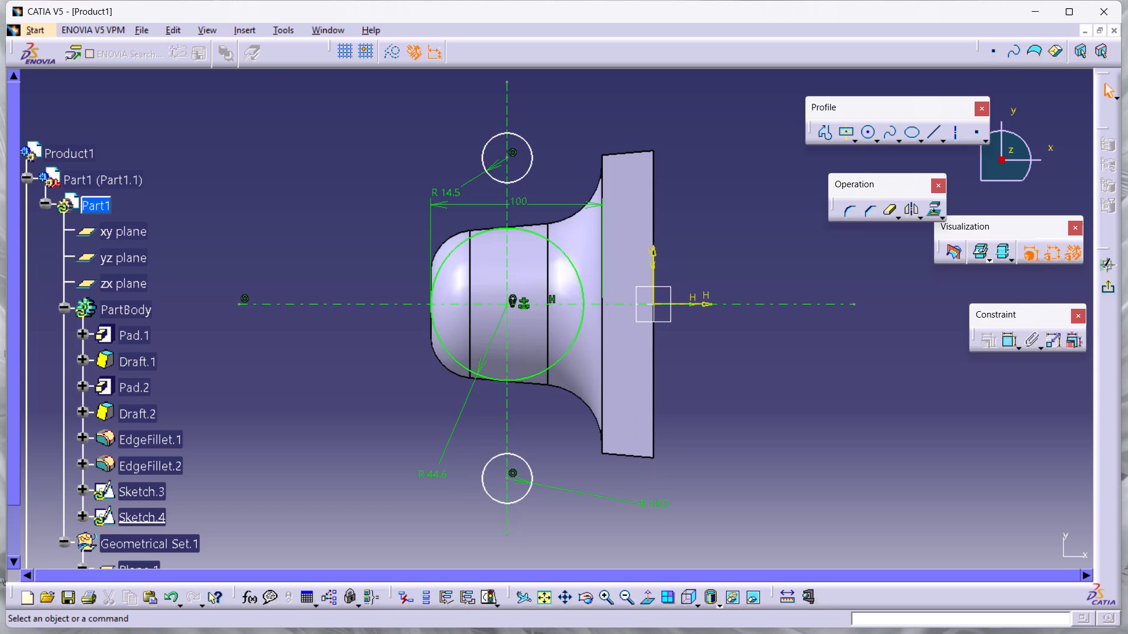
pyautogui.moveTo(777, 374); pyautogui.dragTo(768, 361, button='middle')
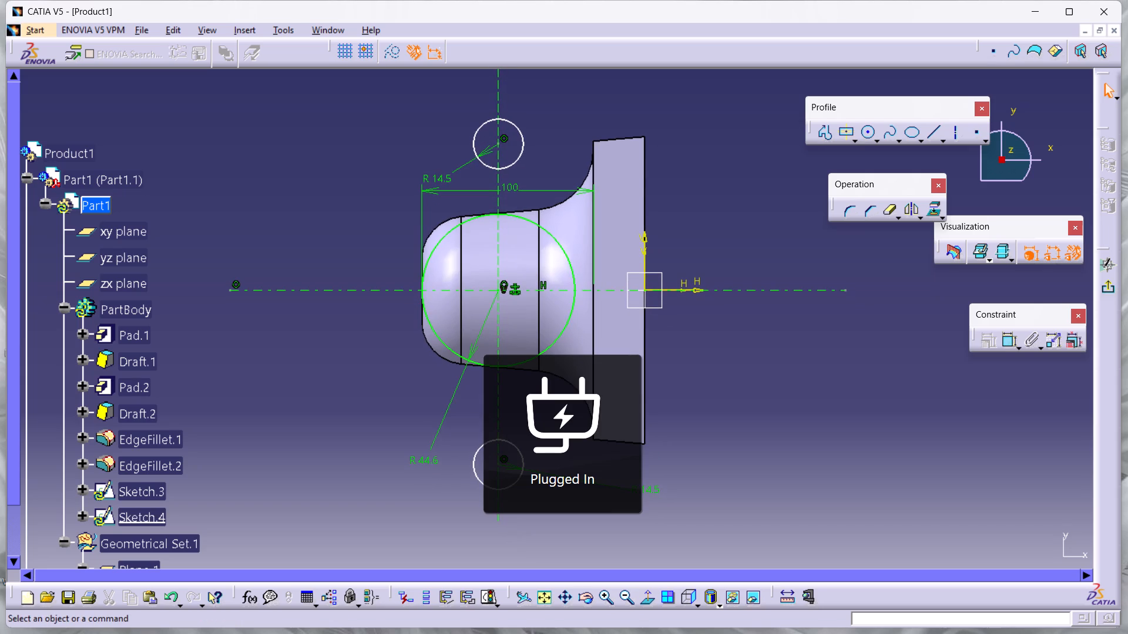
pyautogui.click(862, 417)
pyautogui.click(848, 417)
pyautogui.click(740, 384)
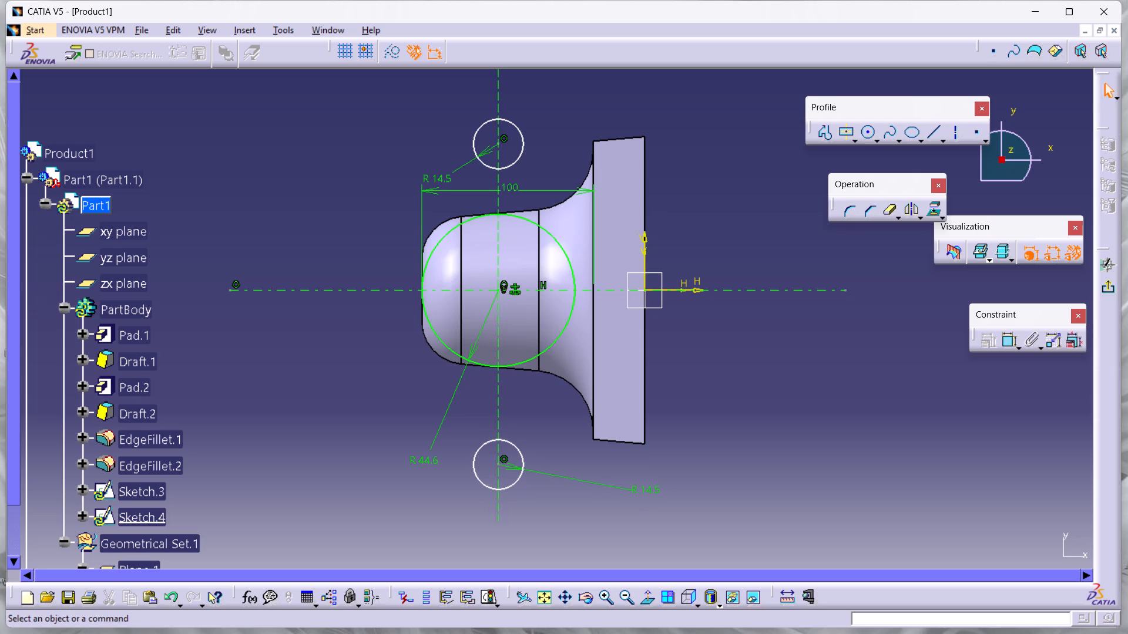
# Dimension the vertical distance from the lower small circle's centre to the horizontal axis line.
pyautogui.click(1003, 338)
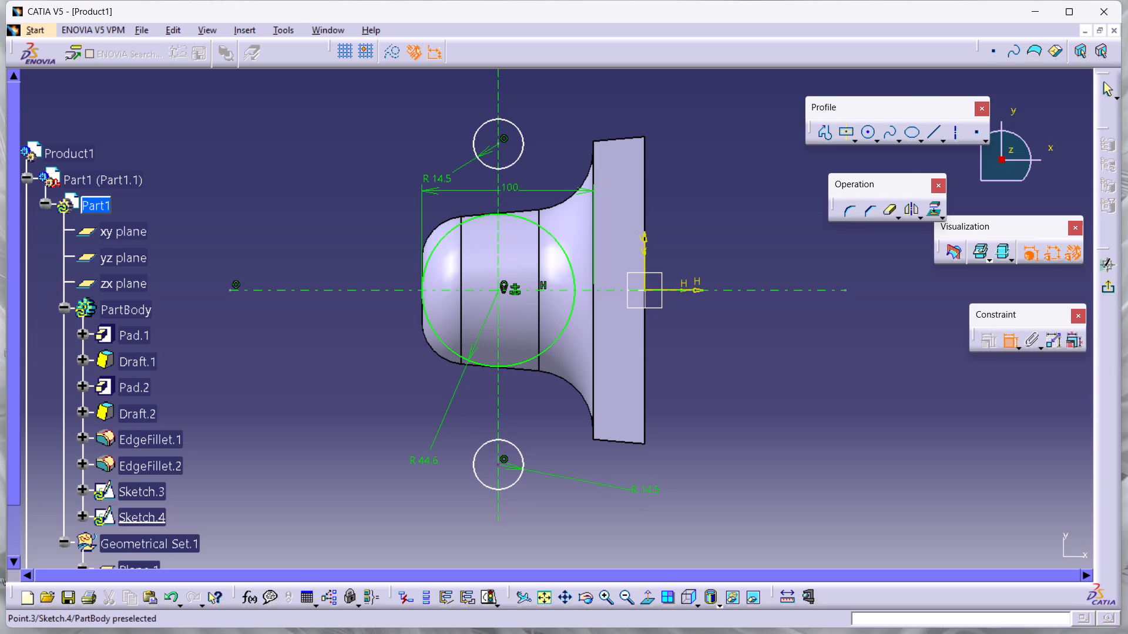
pyautogui.click(499, 462)
pyautogui.click(329, 288)
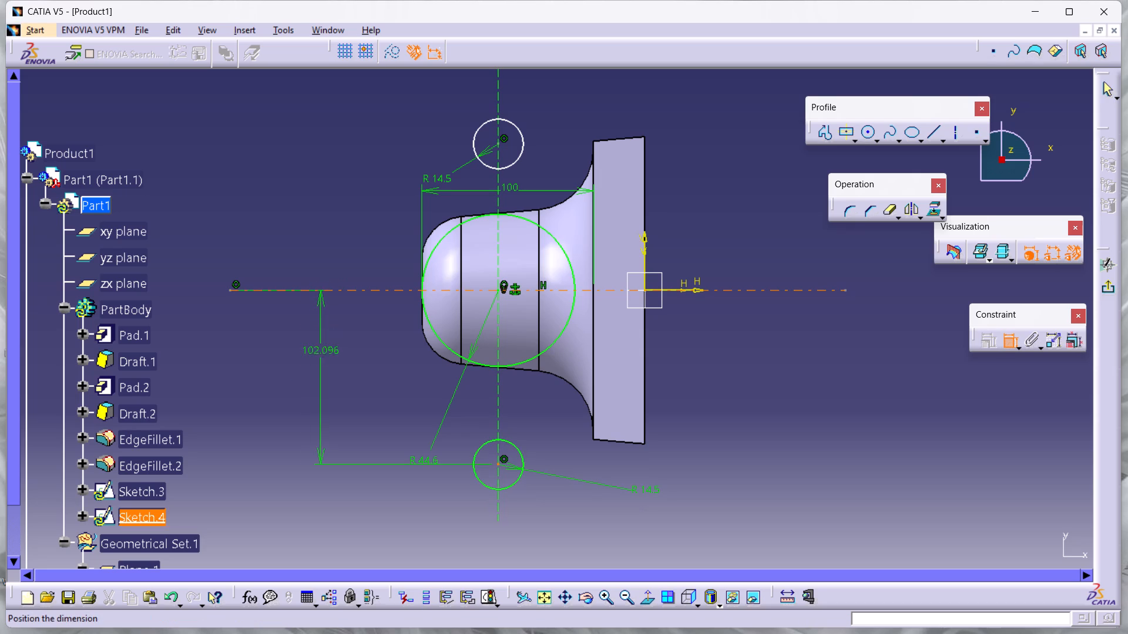
pyautogui.click(321, 355)
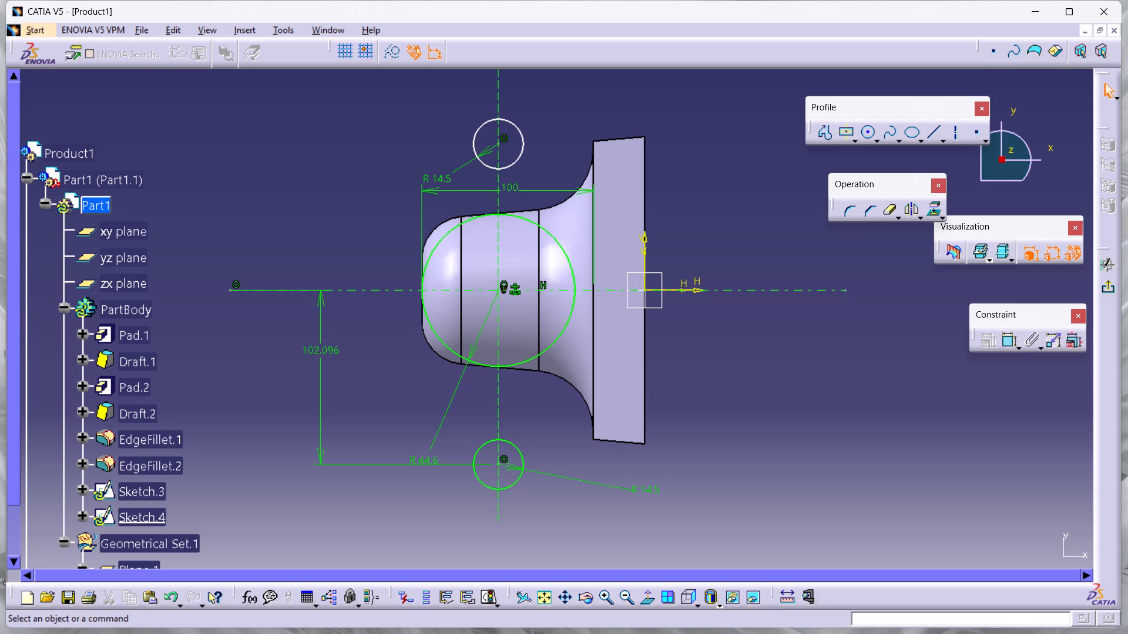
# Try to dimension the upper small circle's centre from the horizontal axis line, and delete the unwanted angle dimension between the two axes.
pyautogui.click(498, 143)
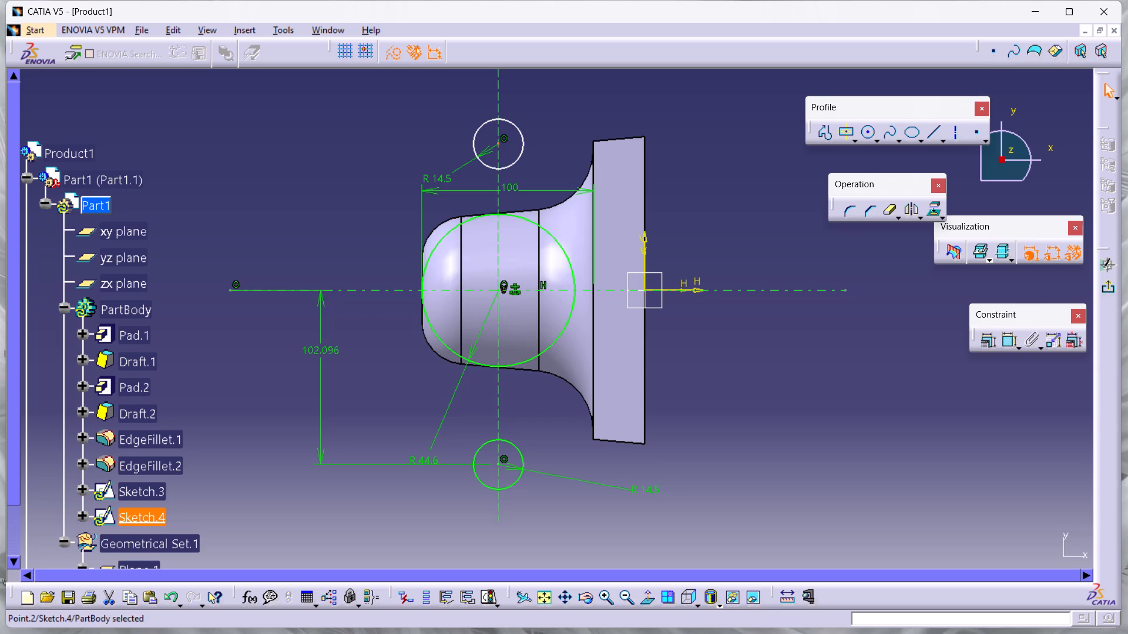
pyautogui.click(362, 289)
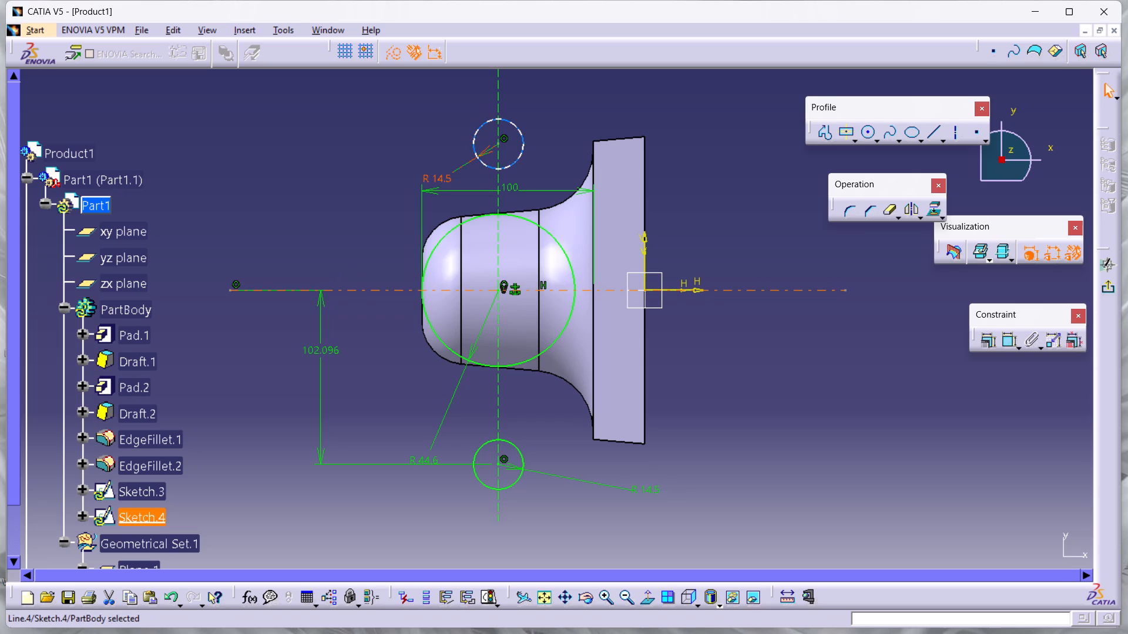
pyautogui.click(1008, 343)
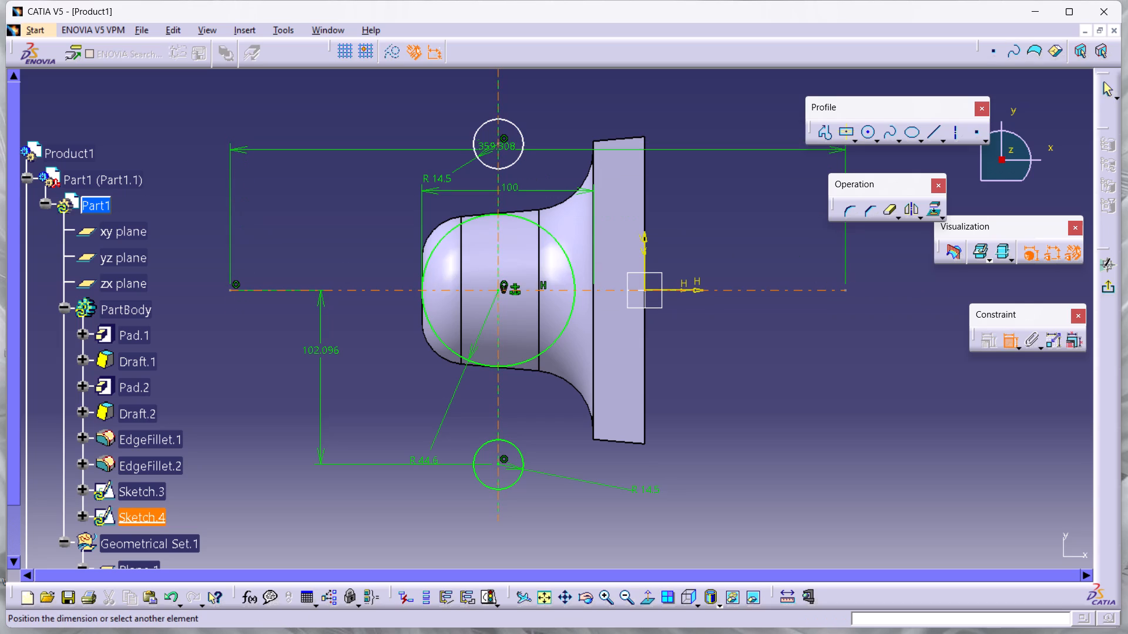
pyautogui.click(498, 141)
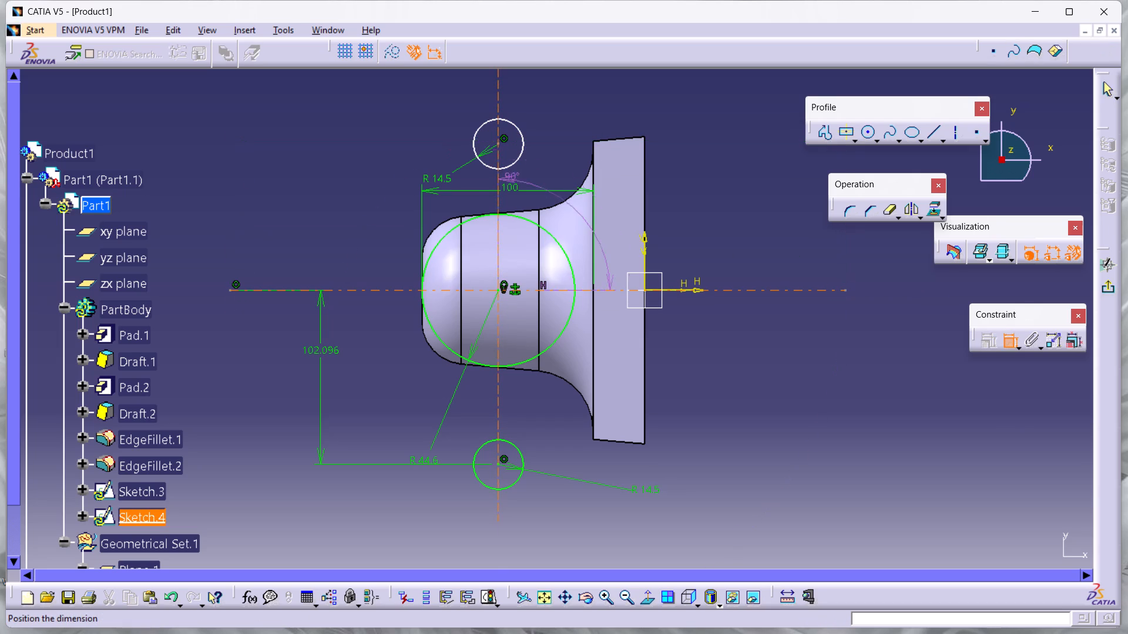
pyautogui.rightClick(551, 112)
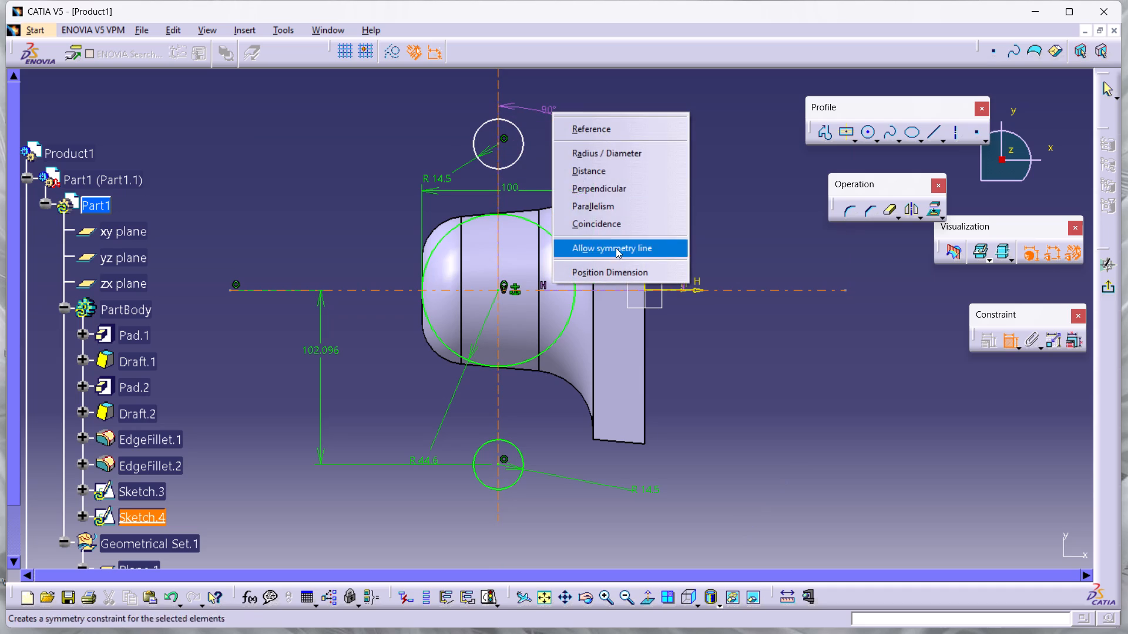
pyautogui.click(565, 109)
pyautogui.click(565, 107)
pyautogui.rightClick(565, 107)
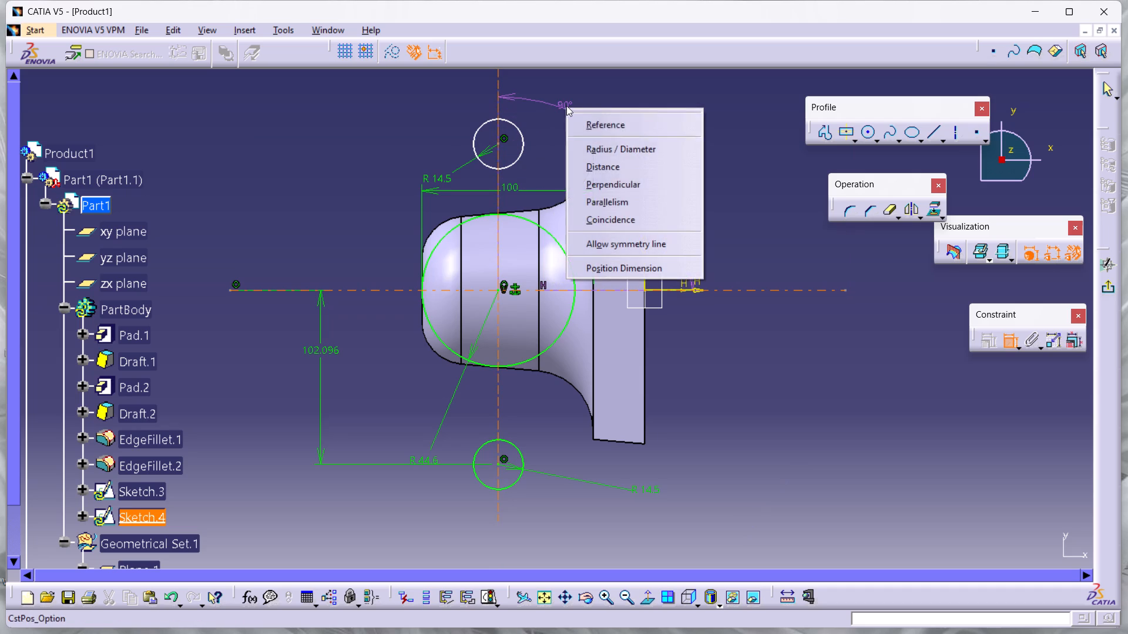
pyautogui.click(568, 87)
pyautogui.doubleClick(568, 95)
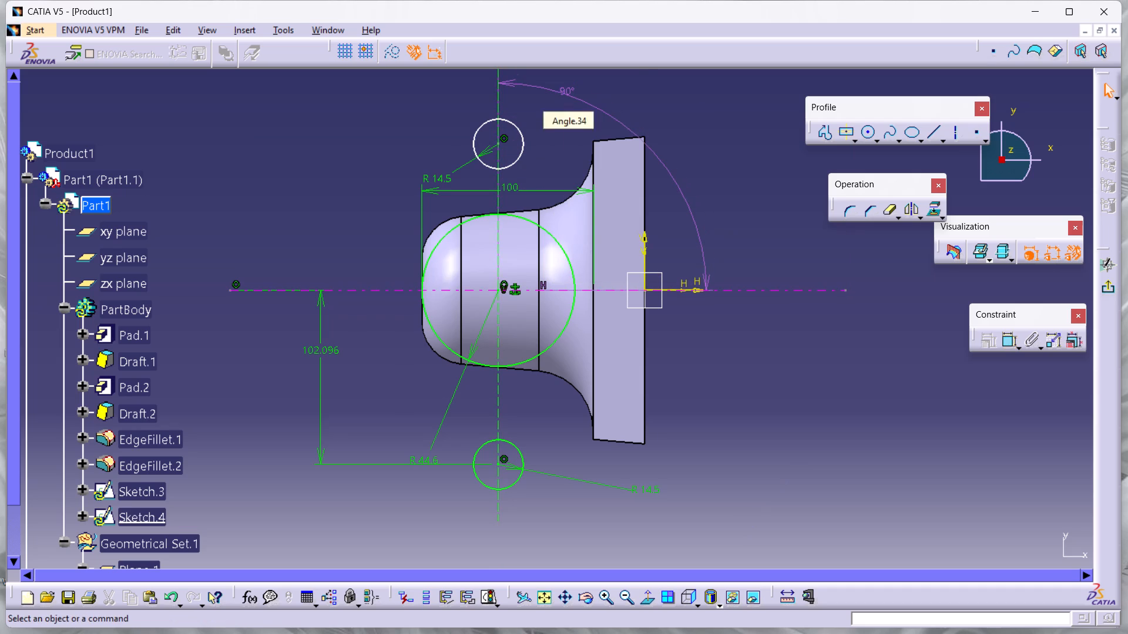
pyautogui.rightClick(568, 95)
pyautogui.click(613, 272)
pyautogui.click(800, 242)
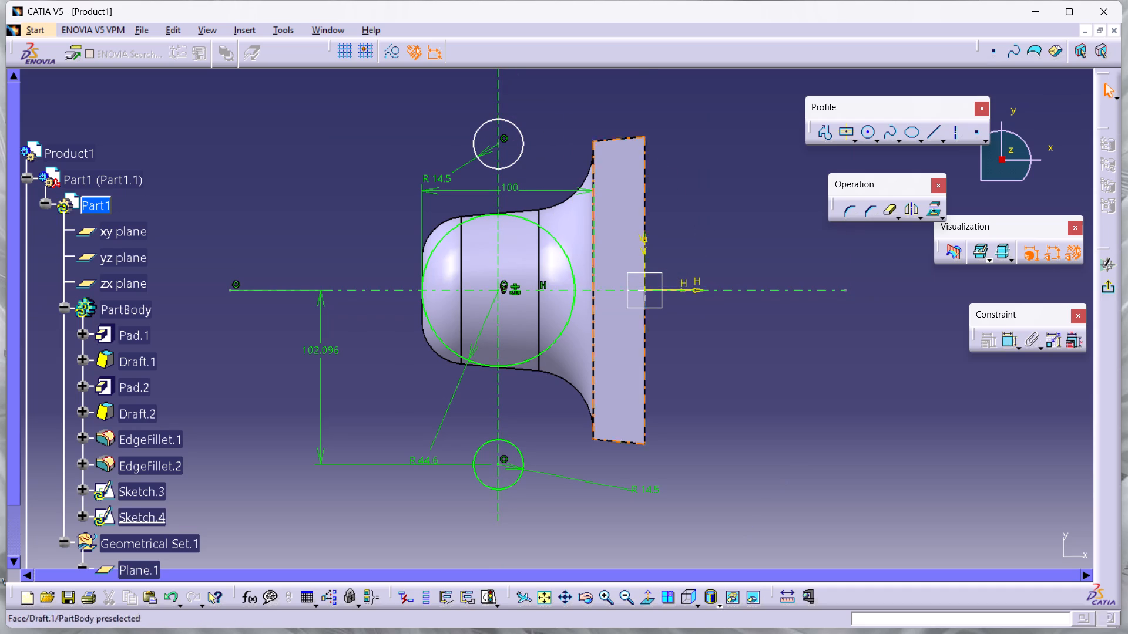
# Dimension the vertical distance from the upper small circle's centre to the horizontal axis line.
pyautogui.click(1005, 342)
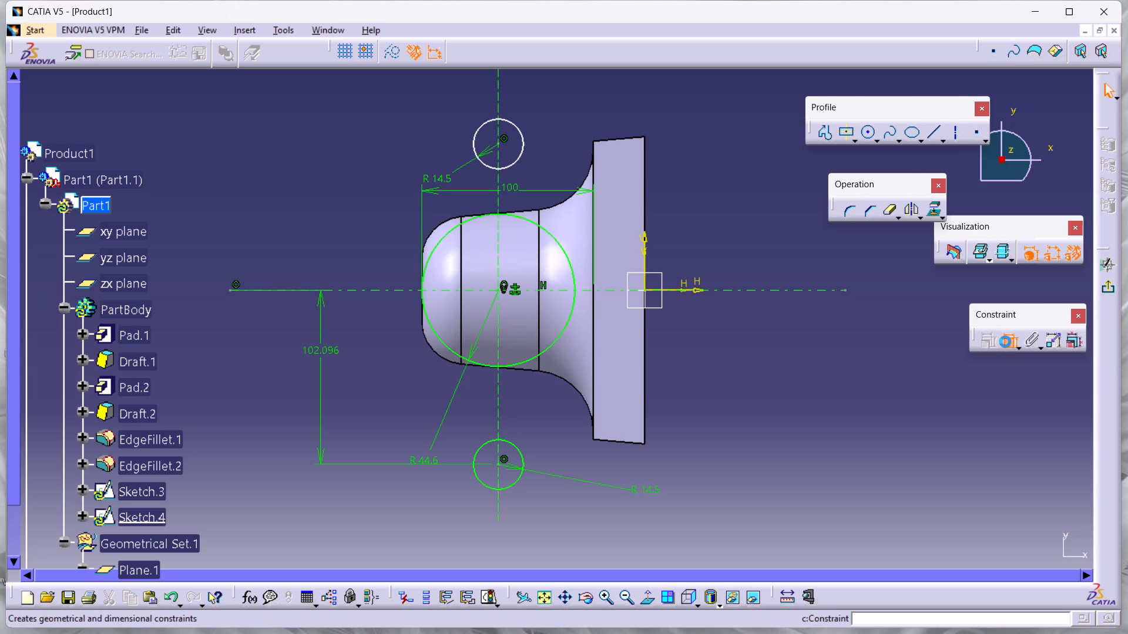
pyautogui.click(499, 144)
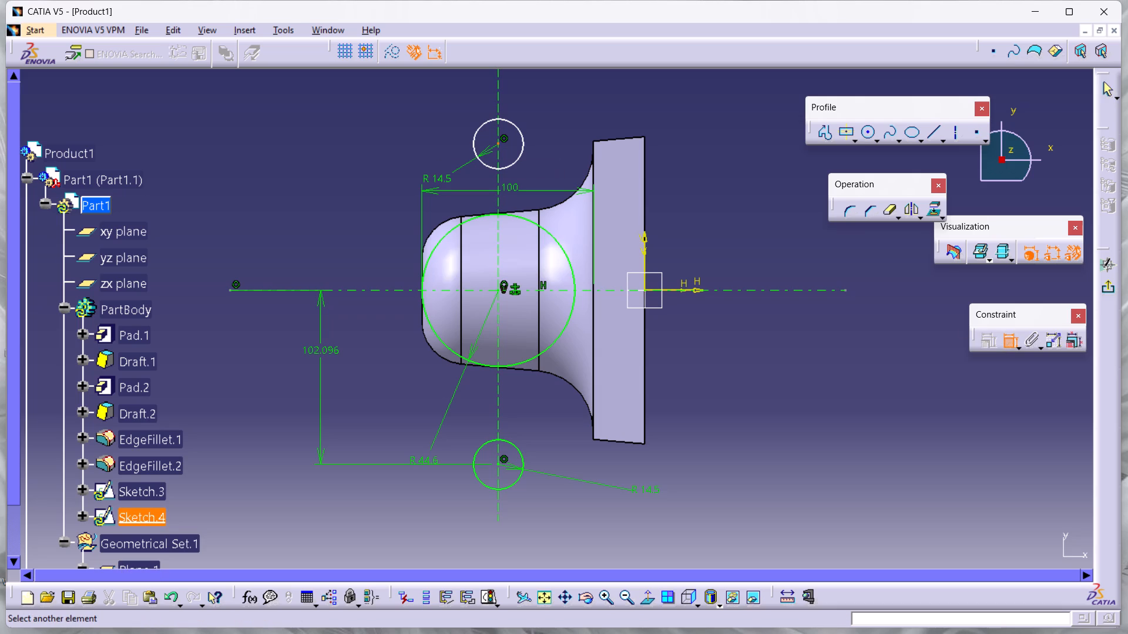
pyautogui.click(364, 289)
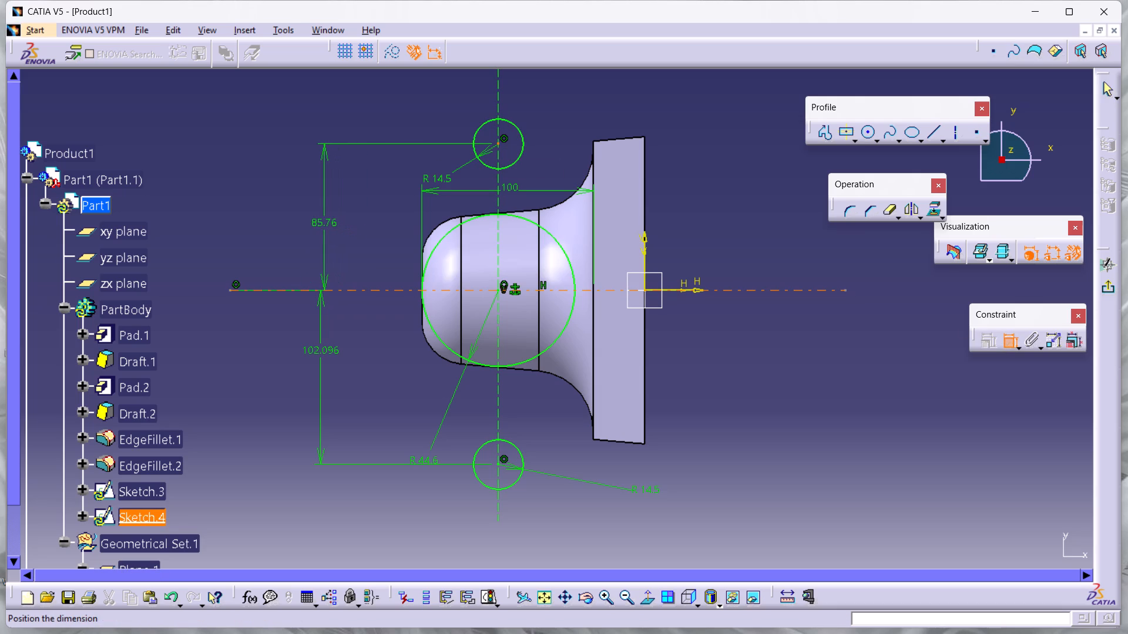
pyautogui.click(320, 226)
pyautogui.click(341, 244)
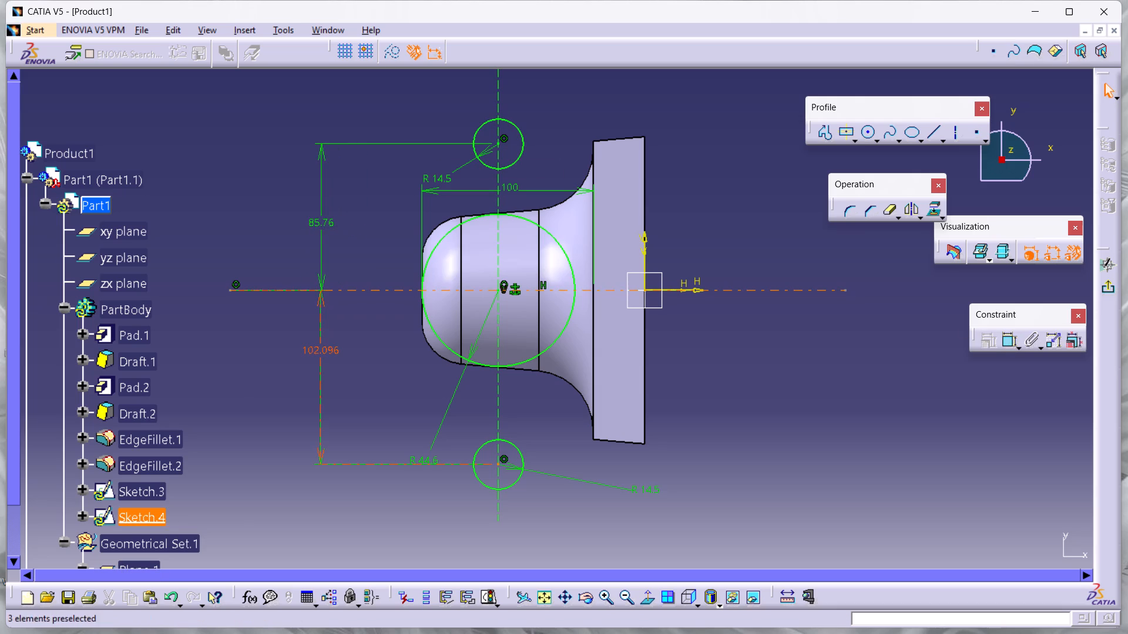
# Set the distance from the lower small circle's centre to the horizontal axis line to 46 mm.
pyautogui.tripleClick(328, 350)
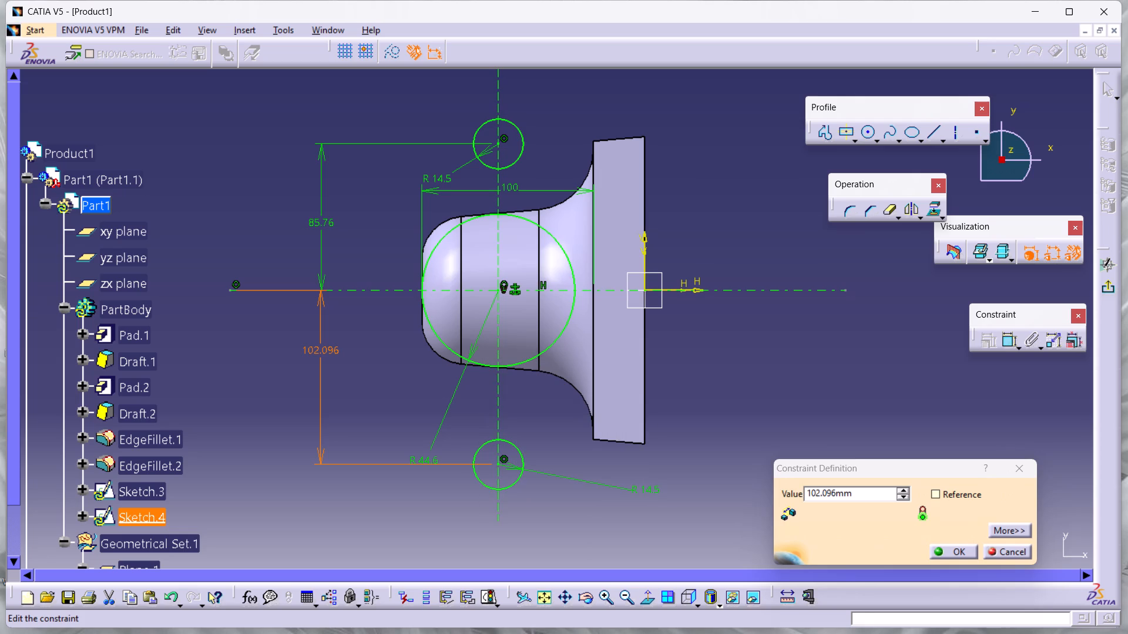
pyautogui.write('46.')
pyautogui.doubleClick(869, 490)
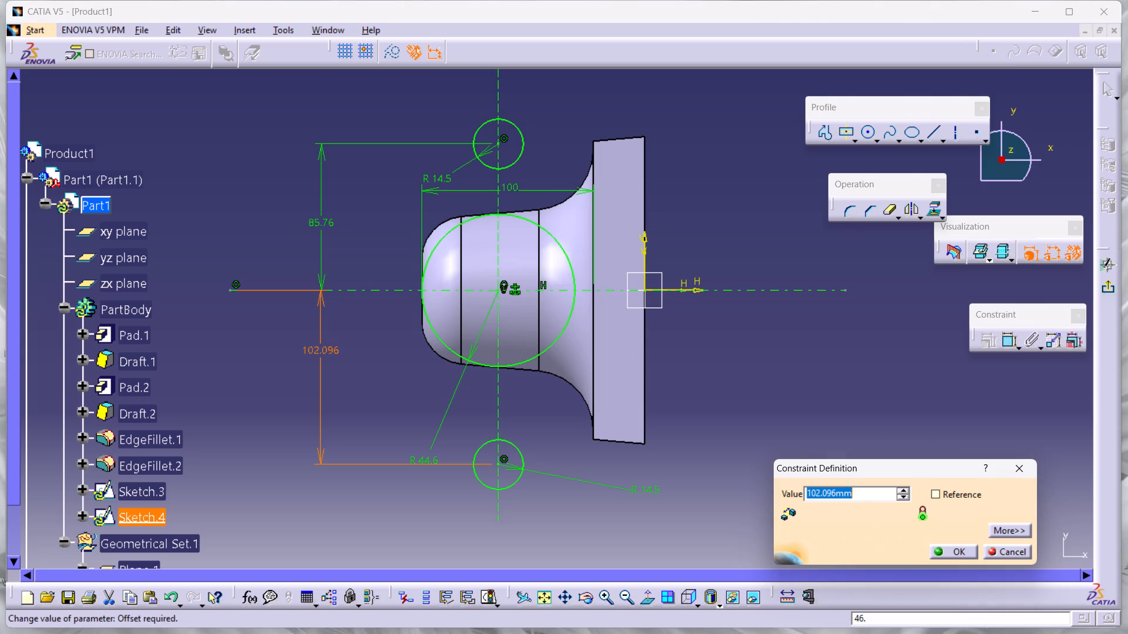
pyautogui.write('46')
pyautogui.press('Return')
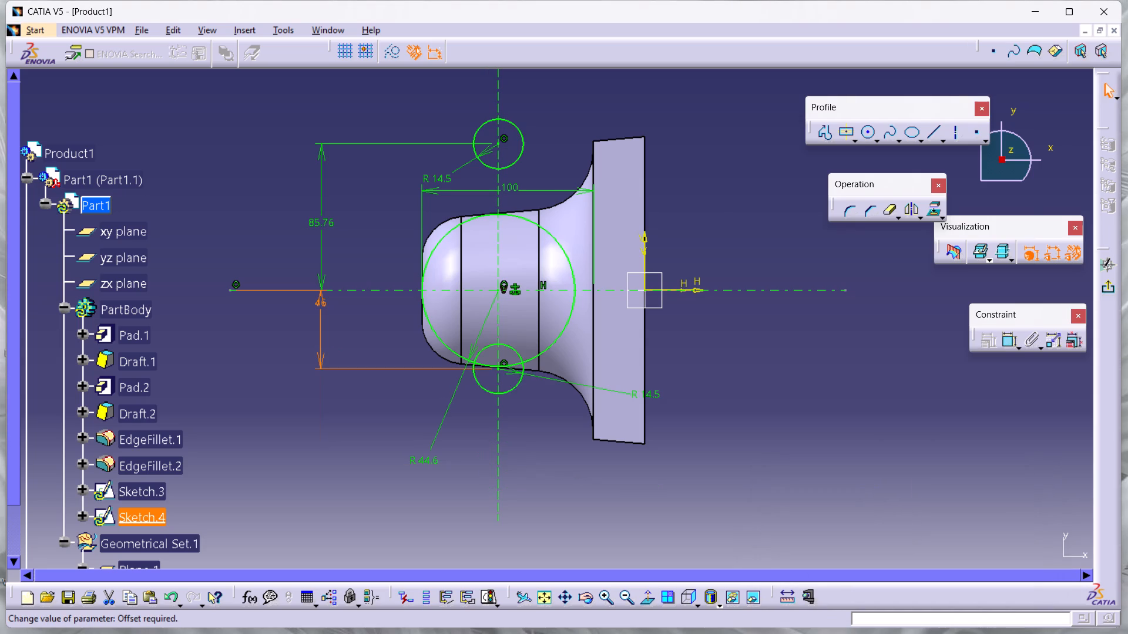
# Set the distance from the upper small circle's centre to the horizontal axis line to 46 mm.
pyautogui.doubleClick(322, 221)
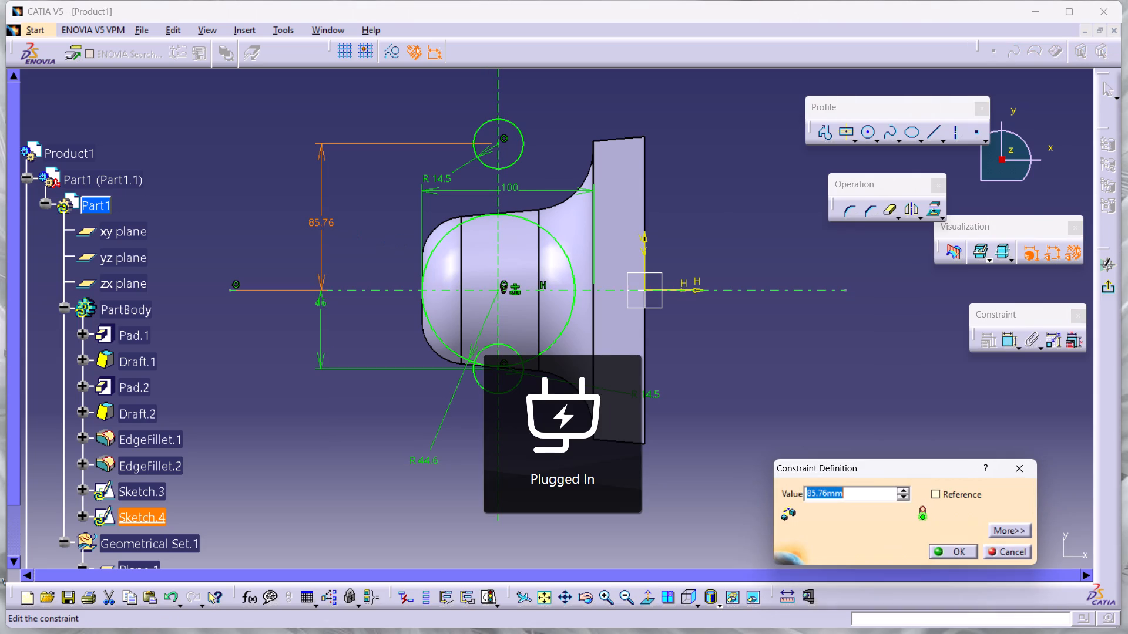
pyautogui.write('46')
pyautogui.press('Return')
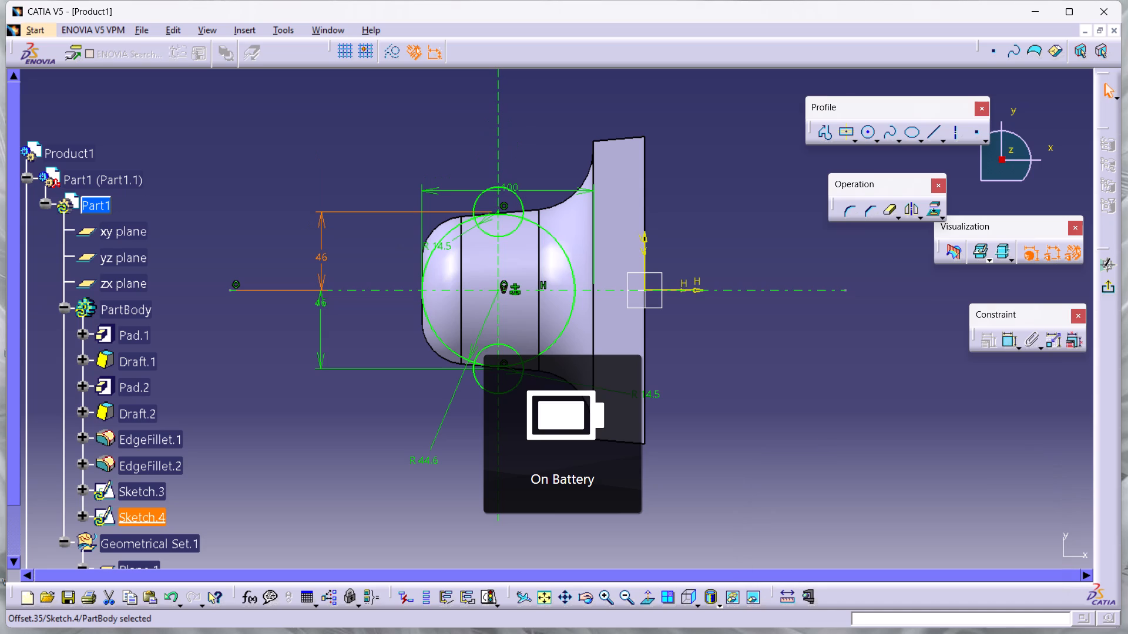
pyautogui.click(827, 442)
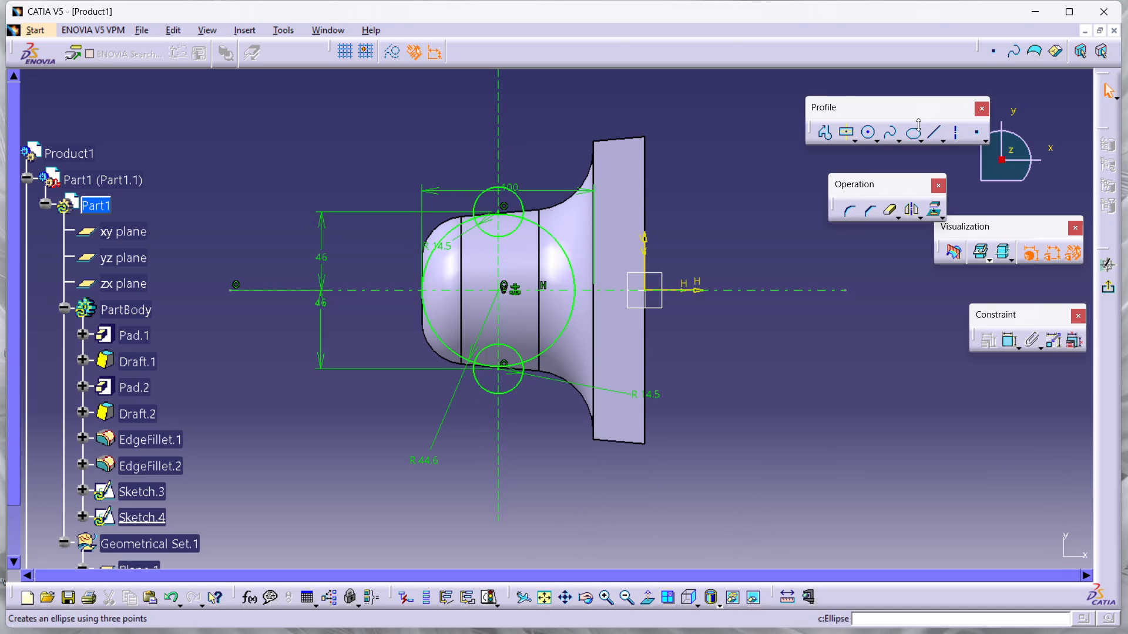
# Draw two lines joining the large circle to the upper small circle, about 49 mm on the left side and 27 mm on the right.
pyautogui.doubleClick(933, 128)
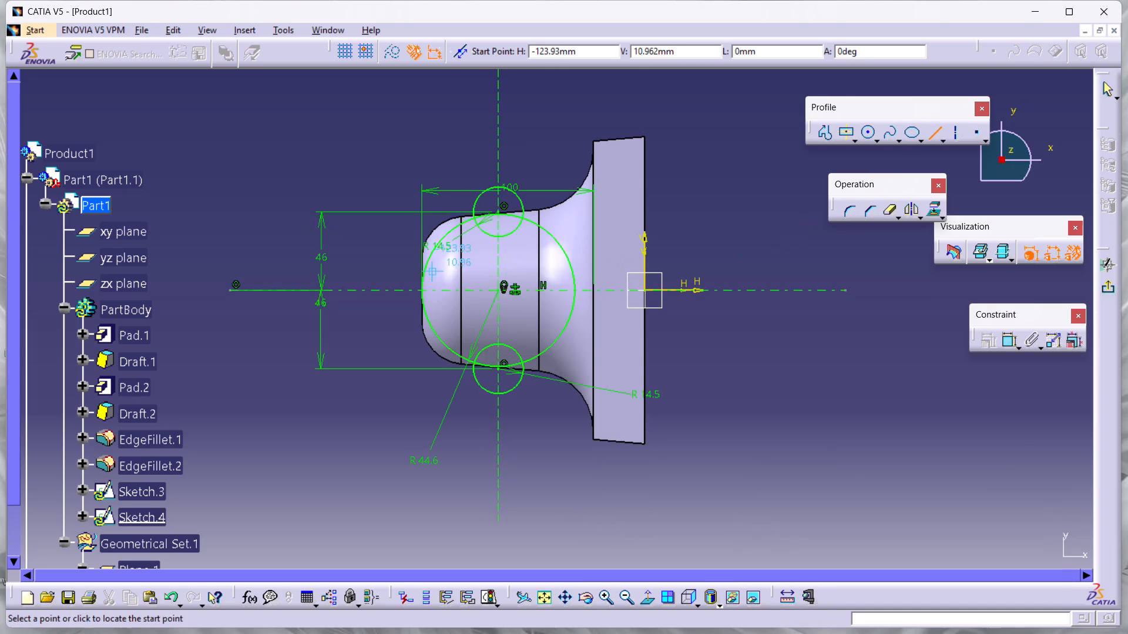
pyautogui.click(427, 262)
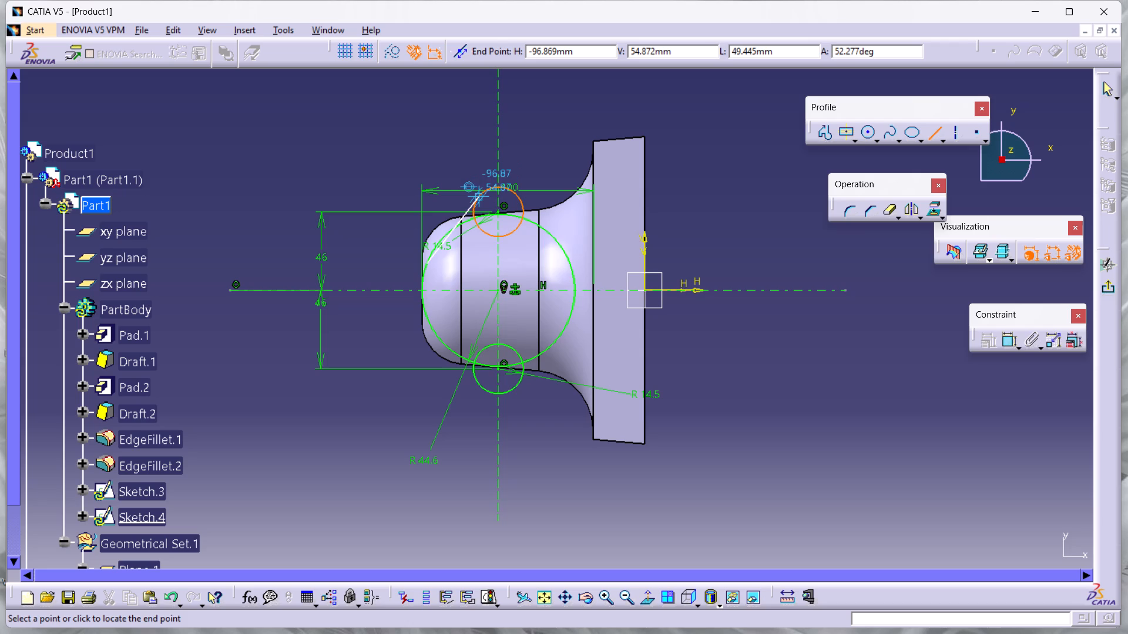
pyautogui.click(478, 198)
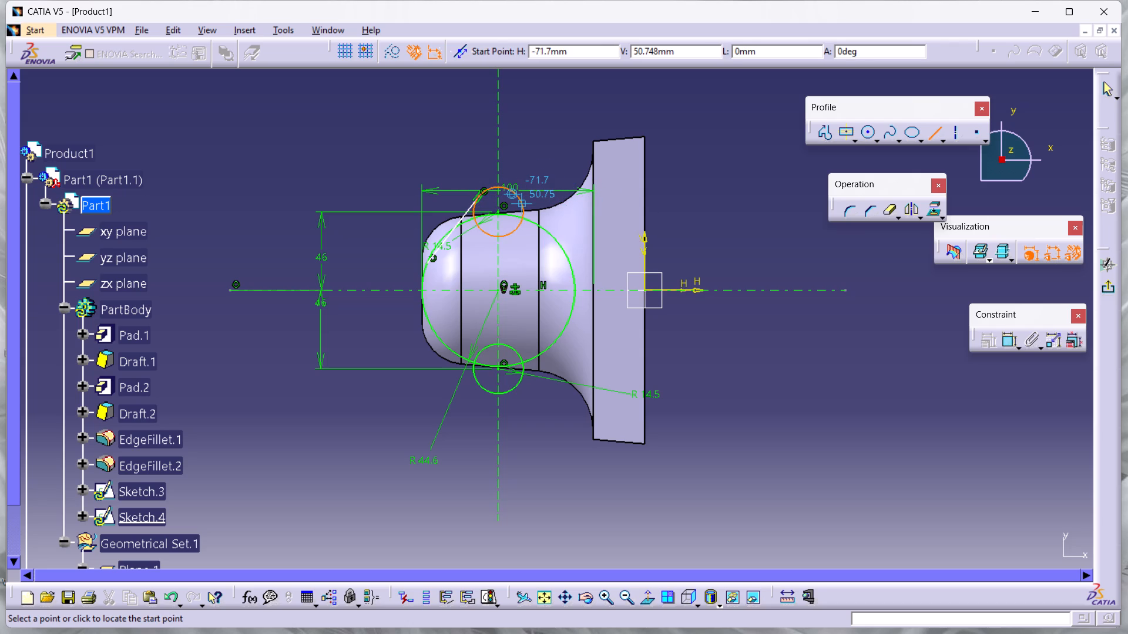
pyautogui.click(523, 202)
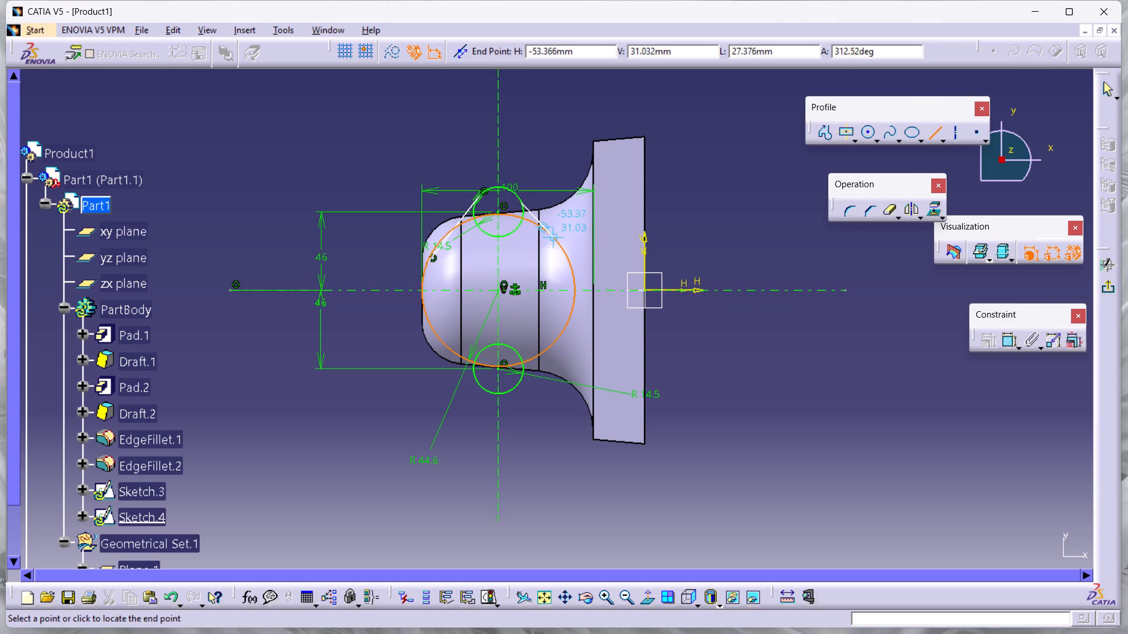
pyautogui.click(552, 234)
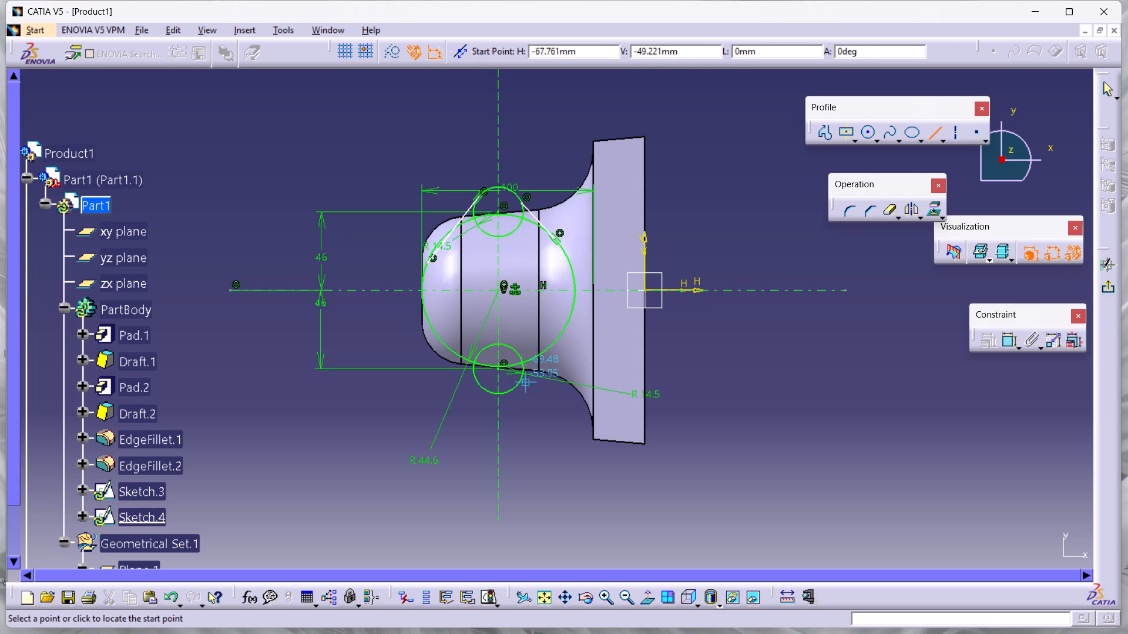
# Draw two lines joining the large circle to the lower small circle, about 23 mm on the right side and 33 mm on the left.
pyautogui.click(545, 350)
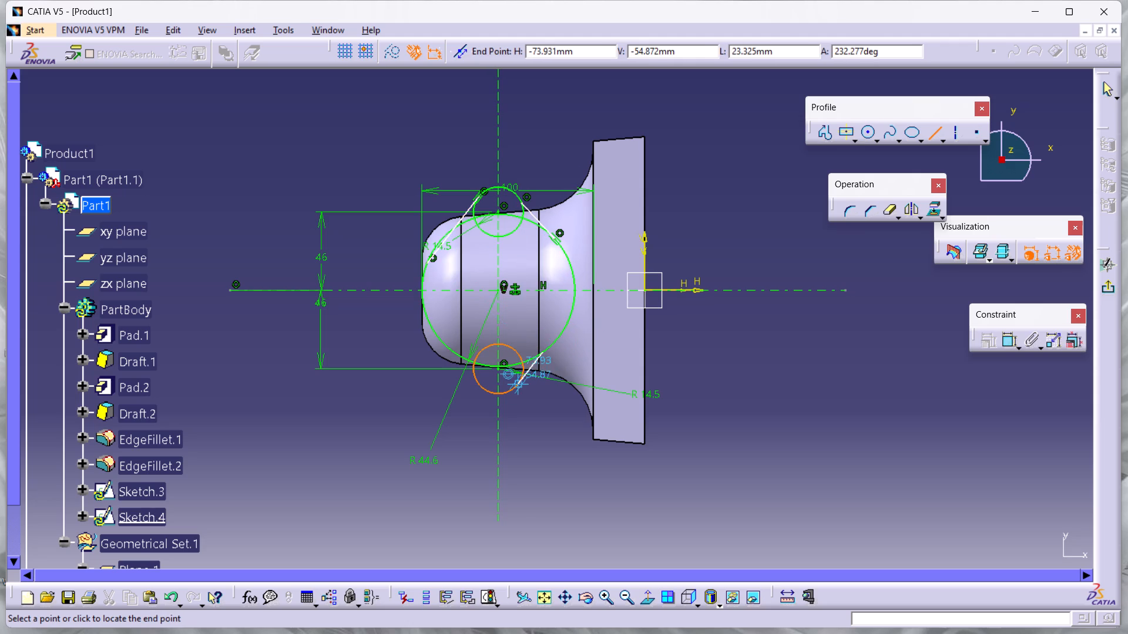
pyautogui.click(520, 383)
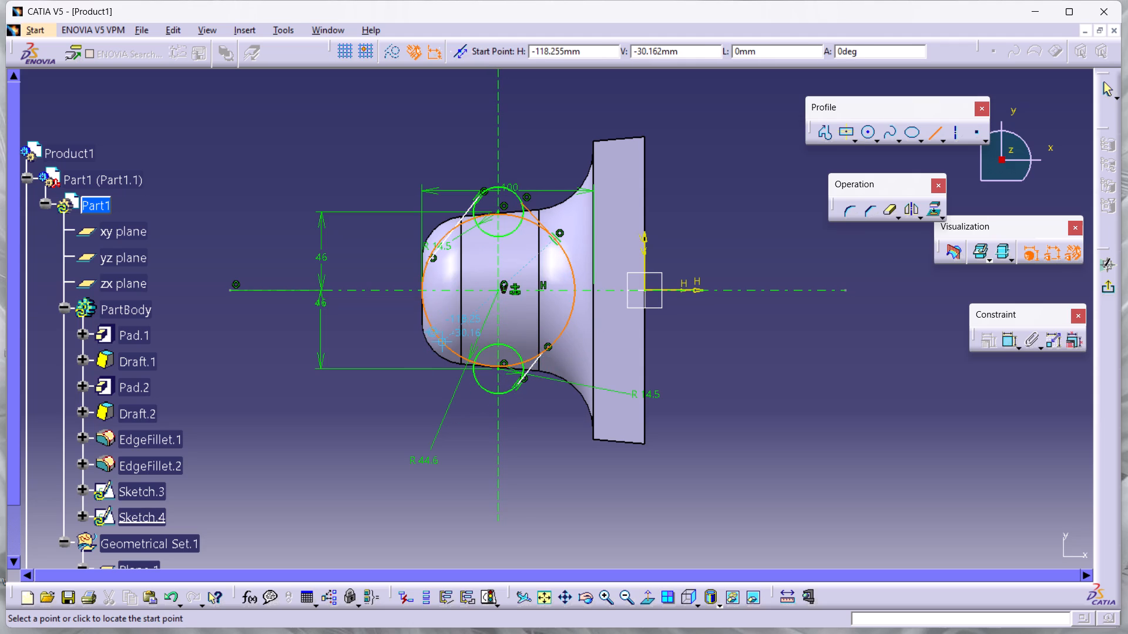
pyautogui.click(443, 340)
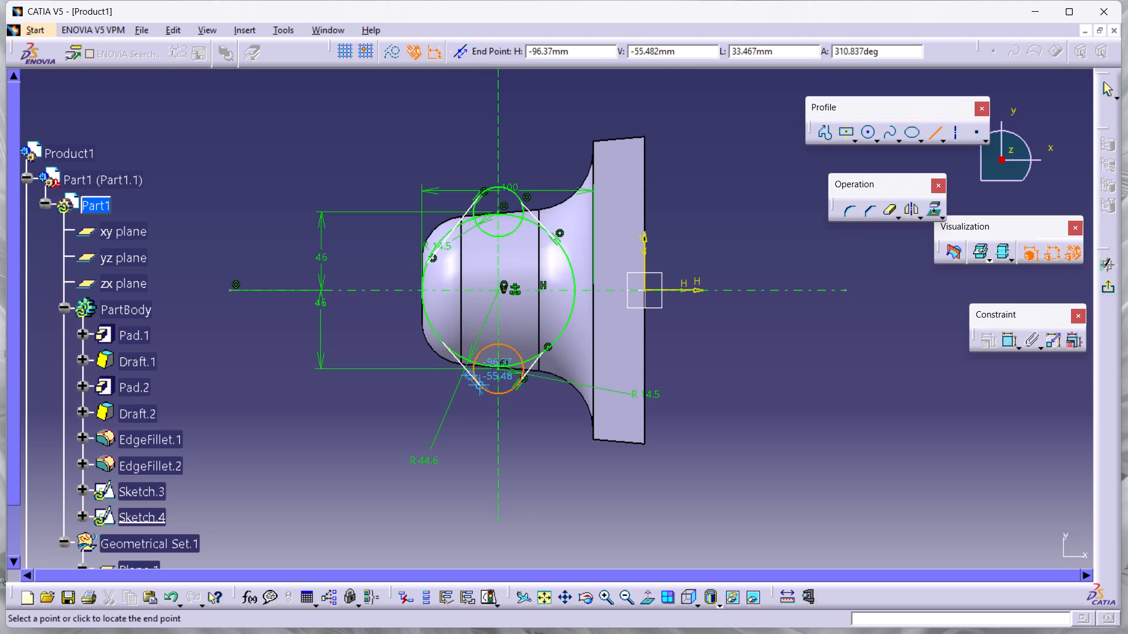
pyautogui.click(477, 383)
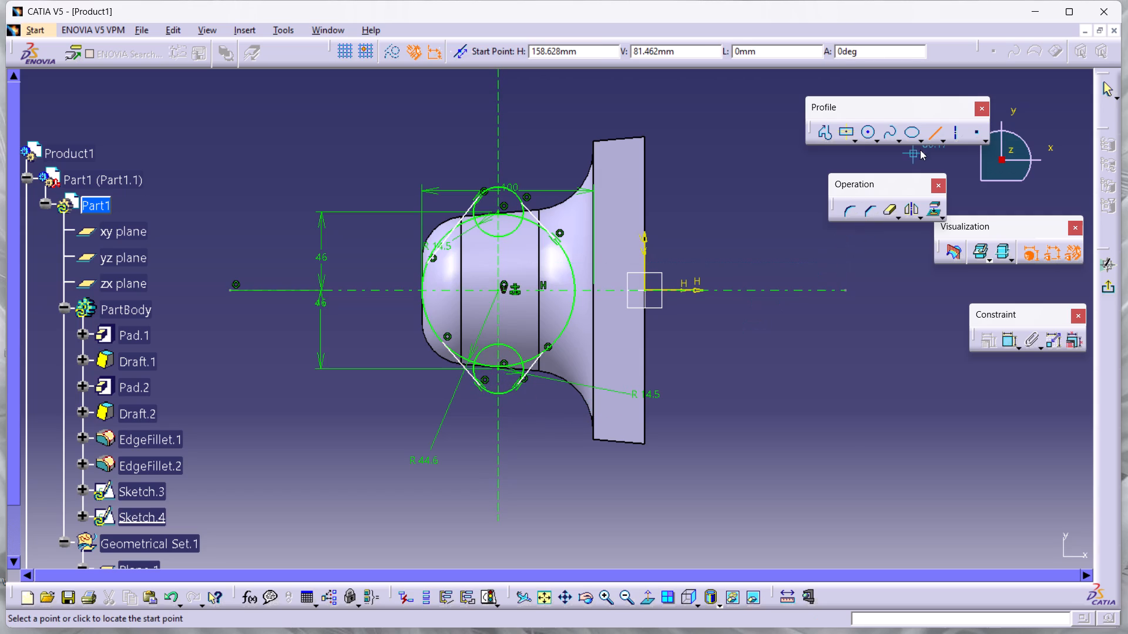
pyautogui.click(932, 137)
pyautogui.click(796, 393)
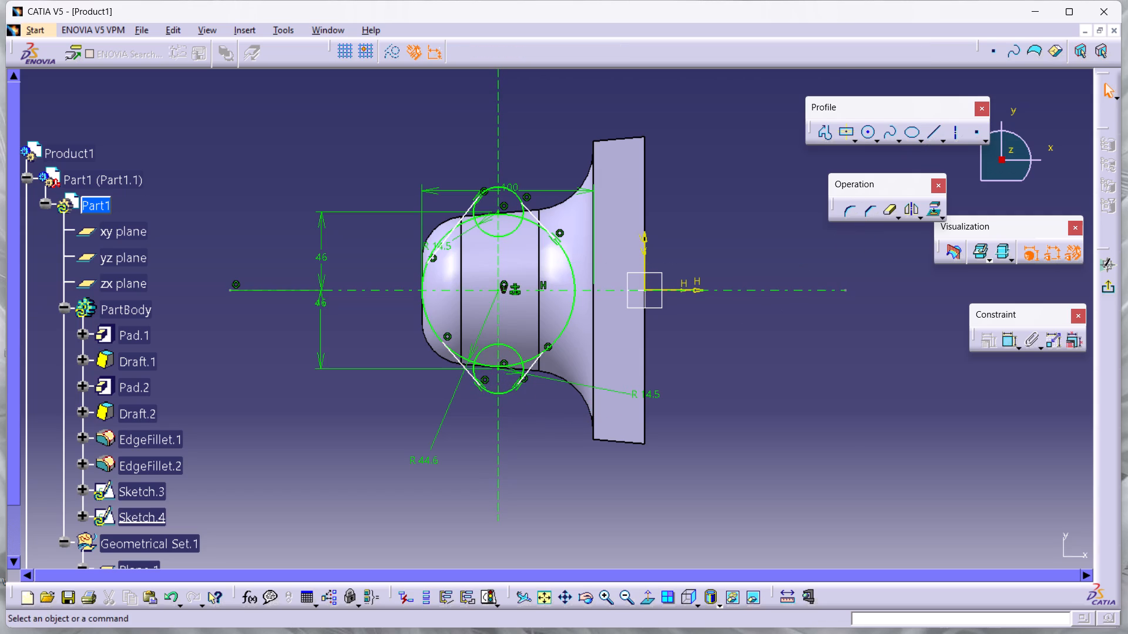
# Apply a tangency constraint between the lower-left connecting line and the large circle.
pyautogui.keyDown('ctrl'); pyautogui.moveTo(499, 548); pyautogui.dragTo(448, 473, button='middle'); pyautogui.keyUp('ctrl')
pyautogui.moveTo(510, 553); pyautogui.dragTo(535, 500, button='middle')
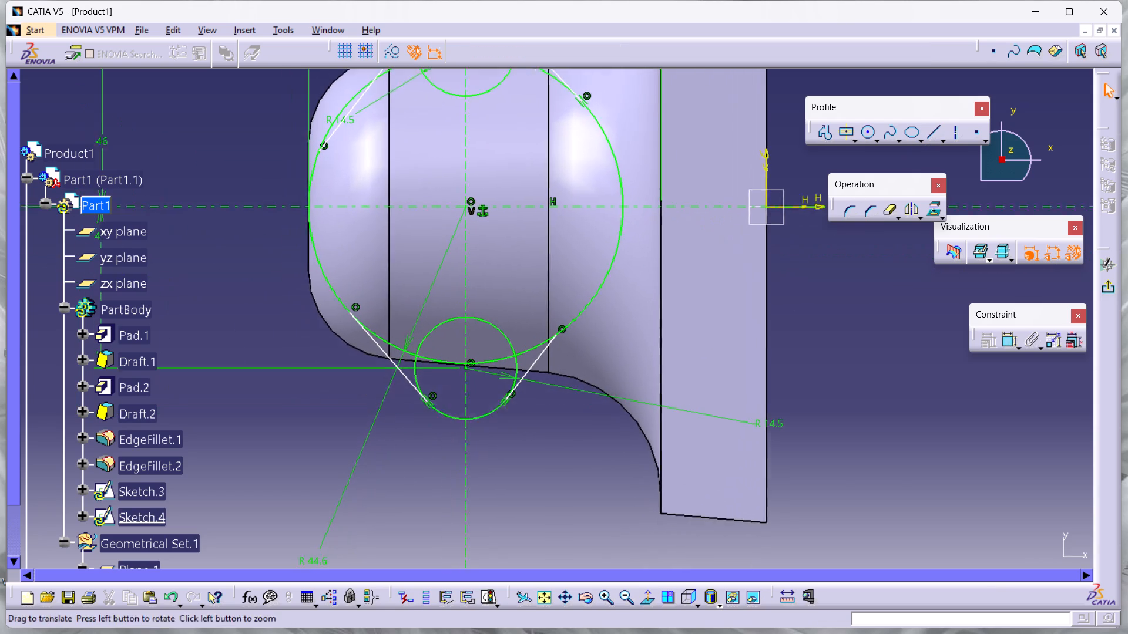
pyautogui.moveTo(535, 500); pyautogui.dragTo(572, 467, button='middle')
pyautogui.keyDown('ctrl'); pyautogui.click(407, 297); pyautogui.keyUp('ctrl')
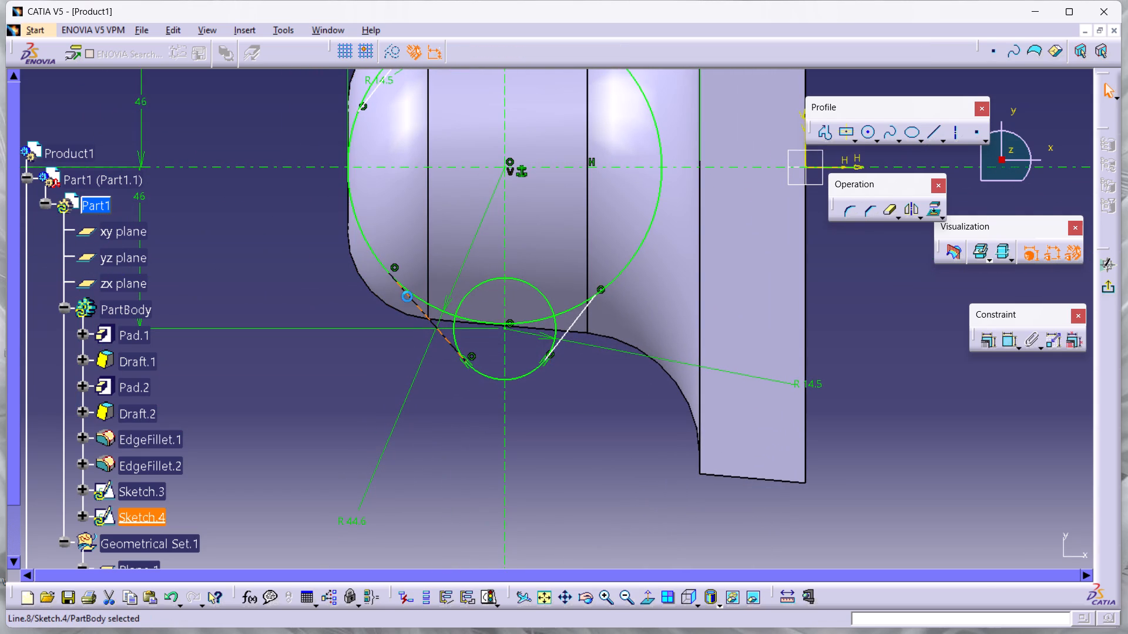
pyautogui.keyDown('ctrl'); pyautogui.click(413, 291); pyautogui.keyUp('ctrl')
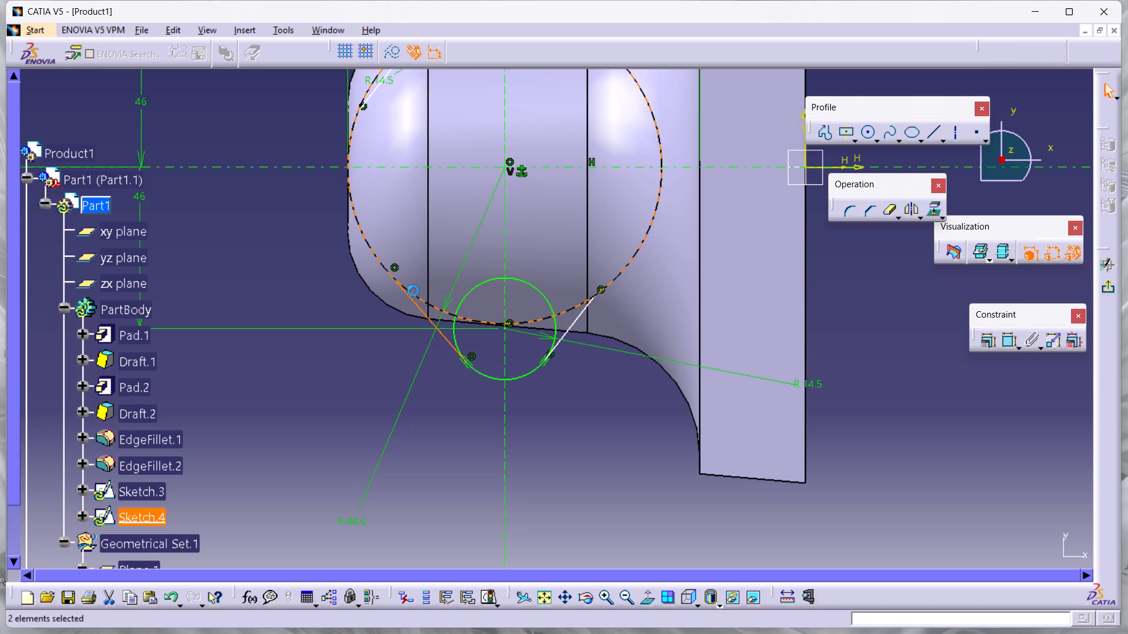
pyautogui.click(988, 341)
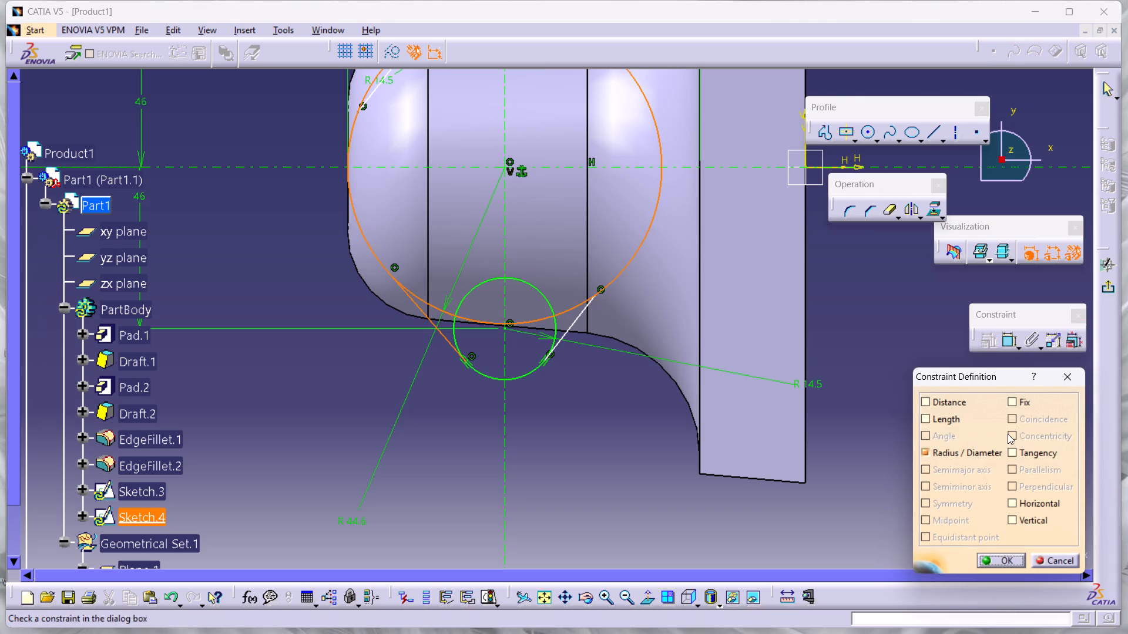
pyautogui.click(1013, 448)
pyautogui.click(998, 554)
pyautogui.click(877, 530)
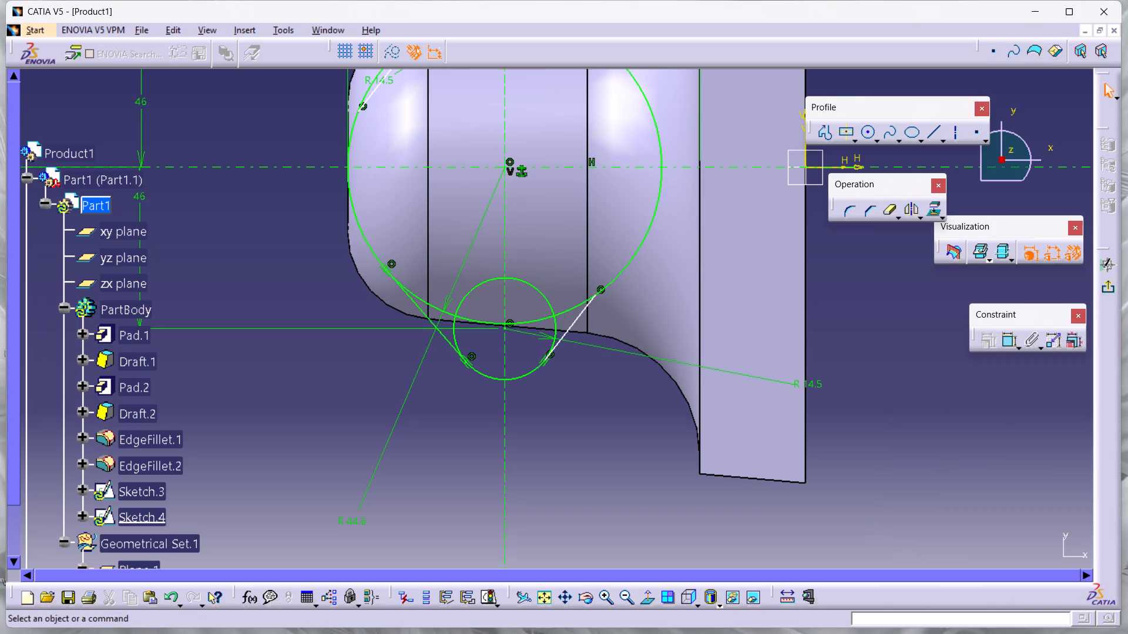
# Apply a tangency constraint between the lower-right connecting line and the large circle.
pyautogui.moveTo(575, 437); pyautogui.dragTo(559, 484, button='middle')
pyautogui.keyDown('ctrl'); pyautogui.moveTo(556, 487); pyautogui.dragTo(531, 441, button='middle'); pyautogui.keyUp('ctrl')
pyautogui.click(573, 381)
pyautogui.keyDown('ctrl'); pyautogui.click(609, 343); pyautogui.keyUp('ctrl')
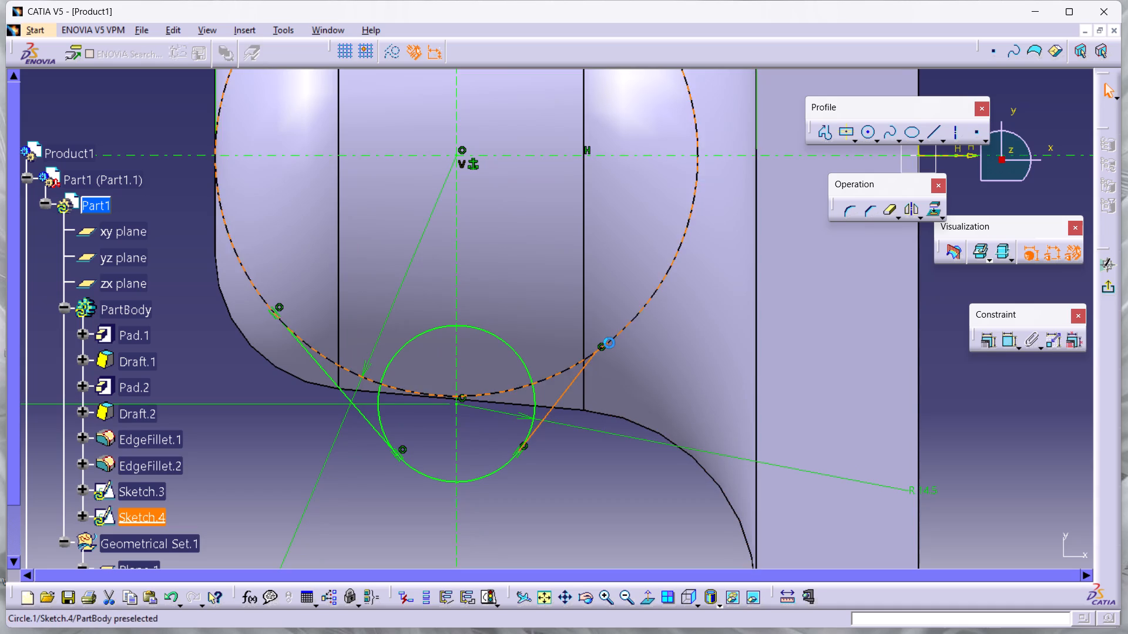
pyautogui.click(989, 335)
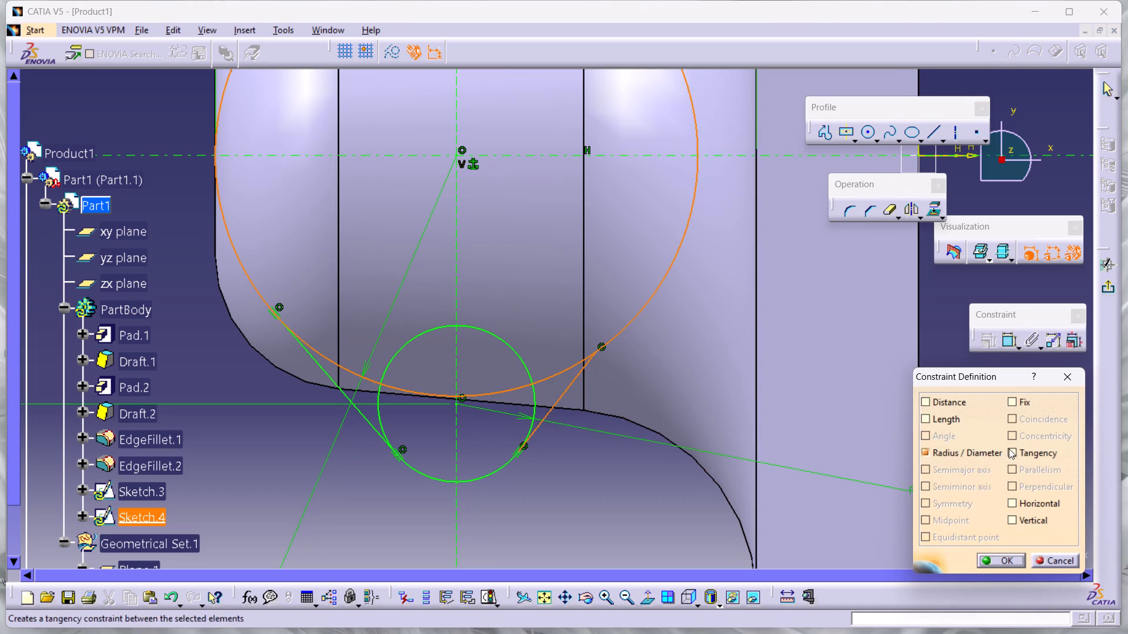
pyautogui.click(1013, 449)
pyautogui.click(993, 561)
pyautogui.click(921, 520)
# Apply a tangency constraint between the upper-right connecting line and the upper small circle.
pyautogui.moveTo(764, 379); pyautogui.dragTo(755, 413, button='middle')
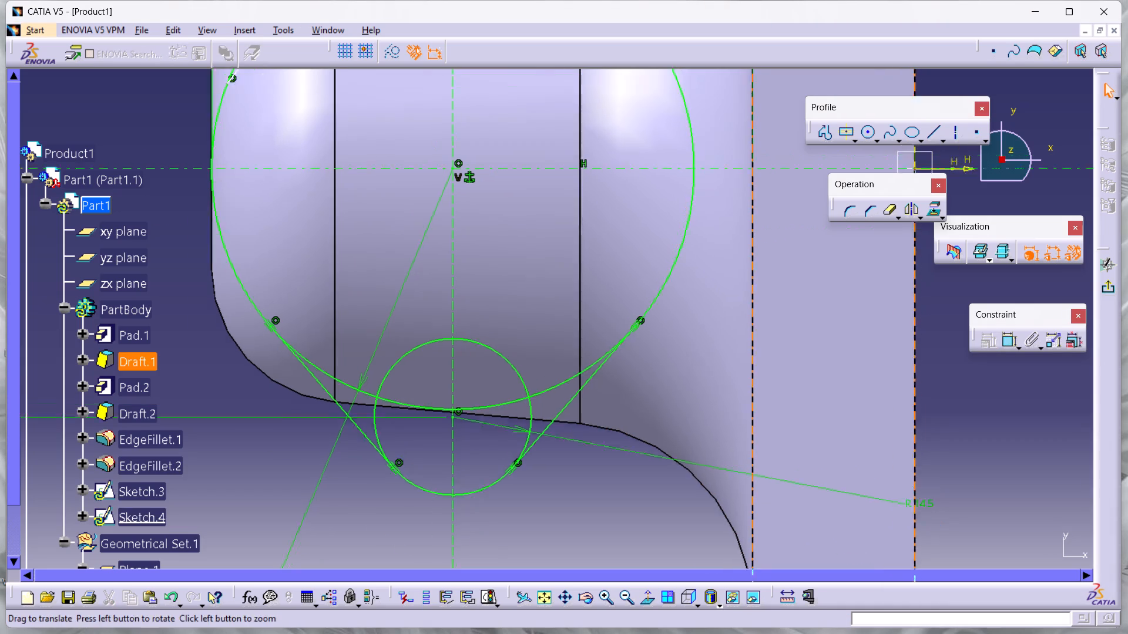
pyautogui.moveTo(755, 413); pyautogui.dragTo(728, 617, button='middle')
pyautogui.moveTo(629, 420); pyautogui.dragTo(640, 470, button='middle')
pyautogui.keyDown('ctrl'); pyautogui.click(510, 191); pyautogui.keyUp('ctrl')
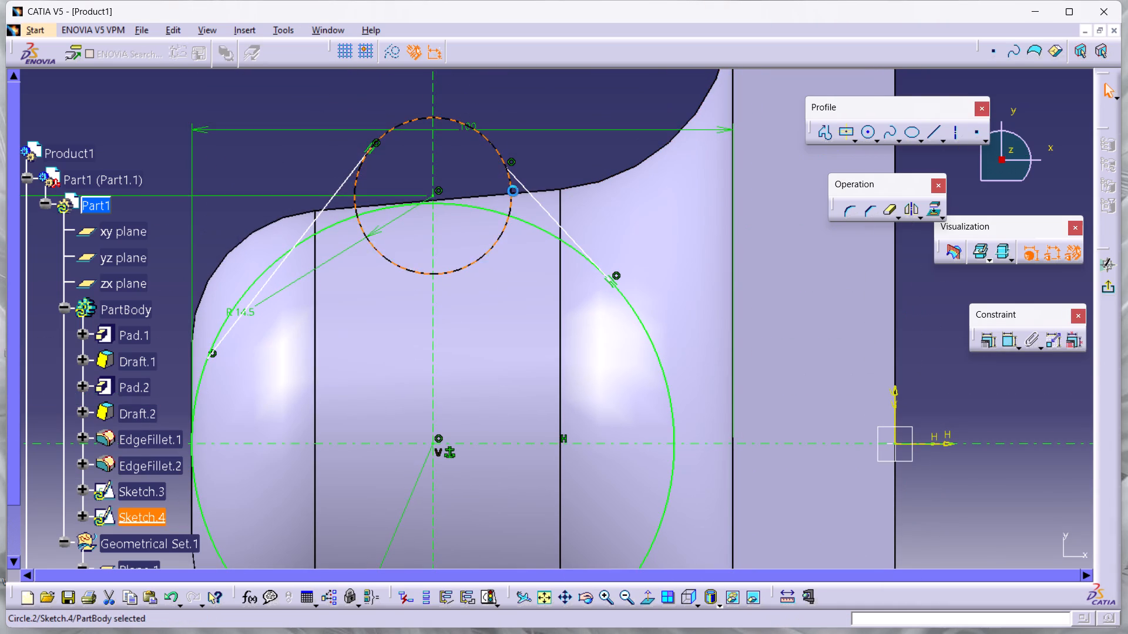
pyautogui.keyDown('ctrl'); pyautogui.click(525, 186); pyautogui.keyUp('ctrl')
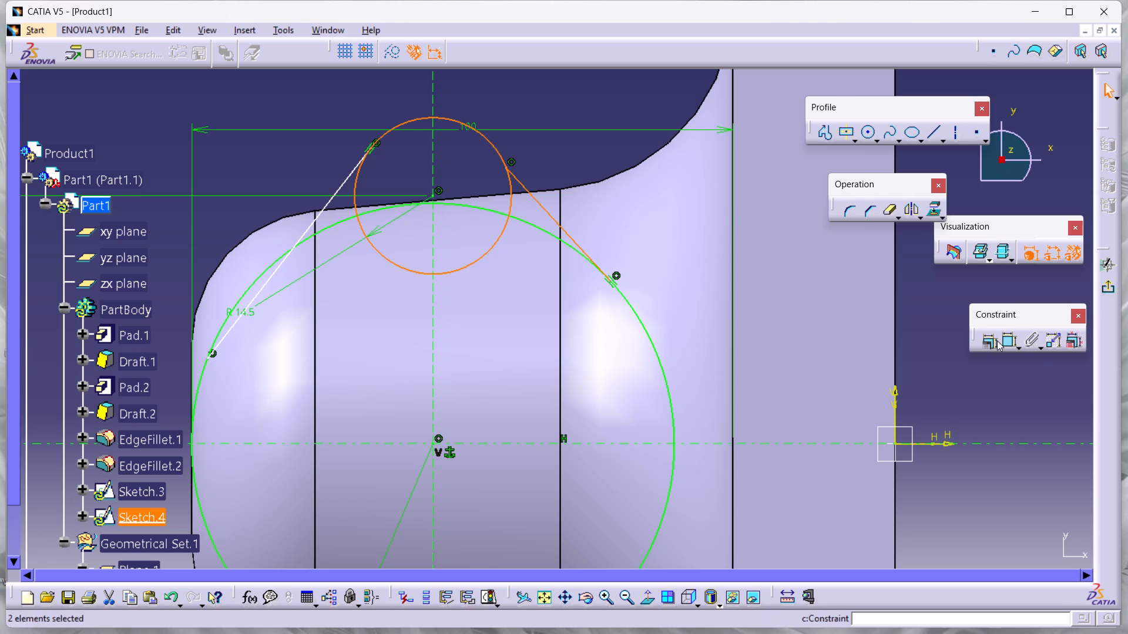
pyautogui.click(996, 340)
pyautogui.click(1017, 453)
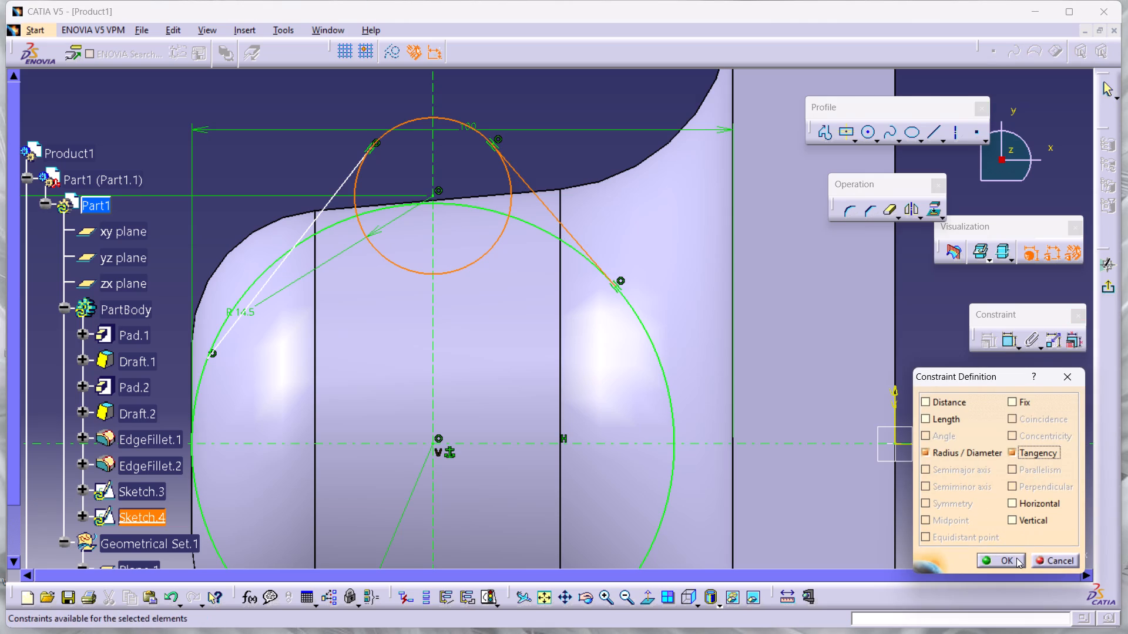
pyautogui.click(1016, 558)
pyautogui.click(987, 518)
# Apply a tangency constraint between the upper-left connecting line and the large circle.
pyautogui.moveTo(613, 312); pyautogui.dragTo(692, 425, button='middle')
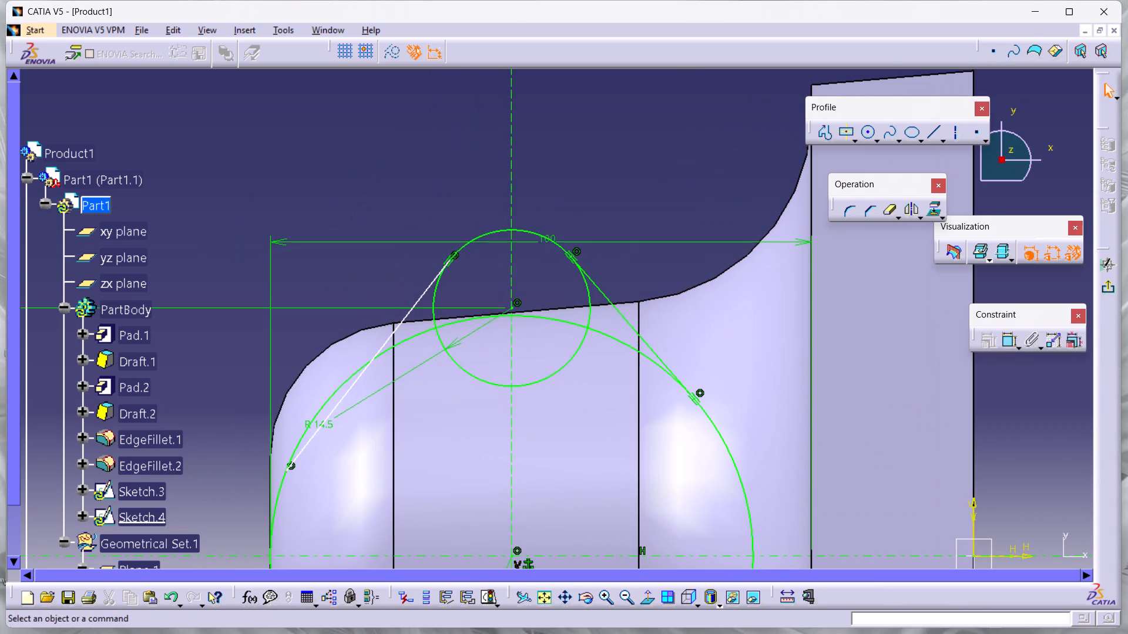
pyautogui.moveTo(328, 430); pyautogui.dragTo(368, 309, button='middle')
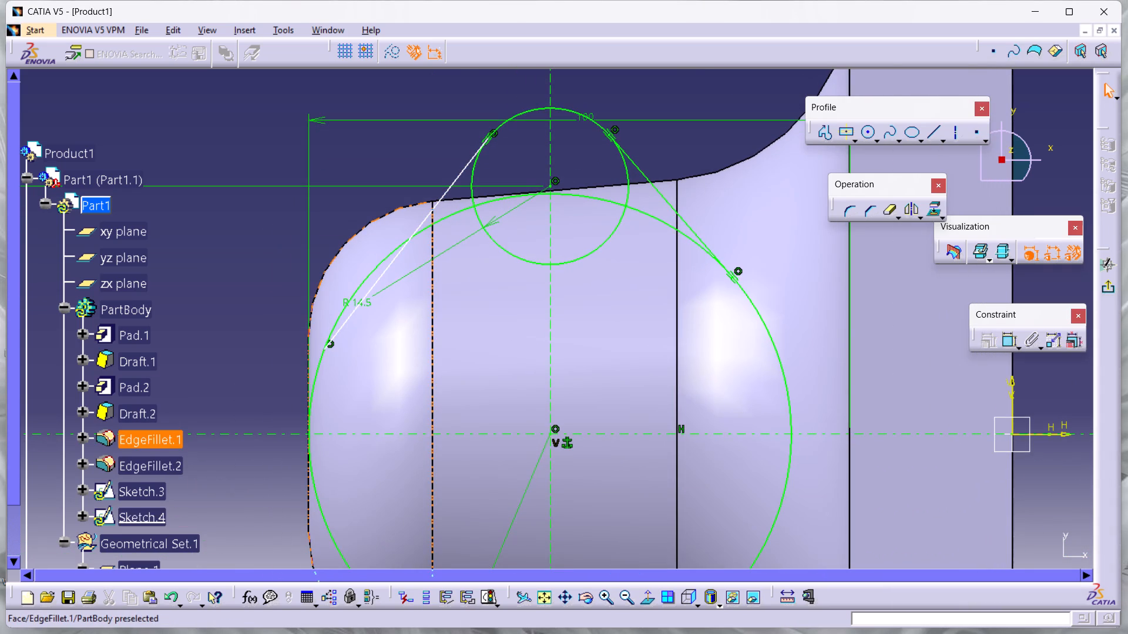
pyautogui.keyDown('ctrl'); pyautogui.click(340, 328); pyautogui.keyUp('ctrl')
pyautogui.keyDown('ctrl'); pyautogui.click(335, 320); pyautogui.keyUp('ctrl')
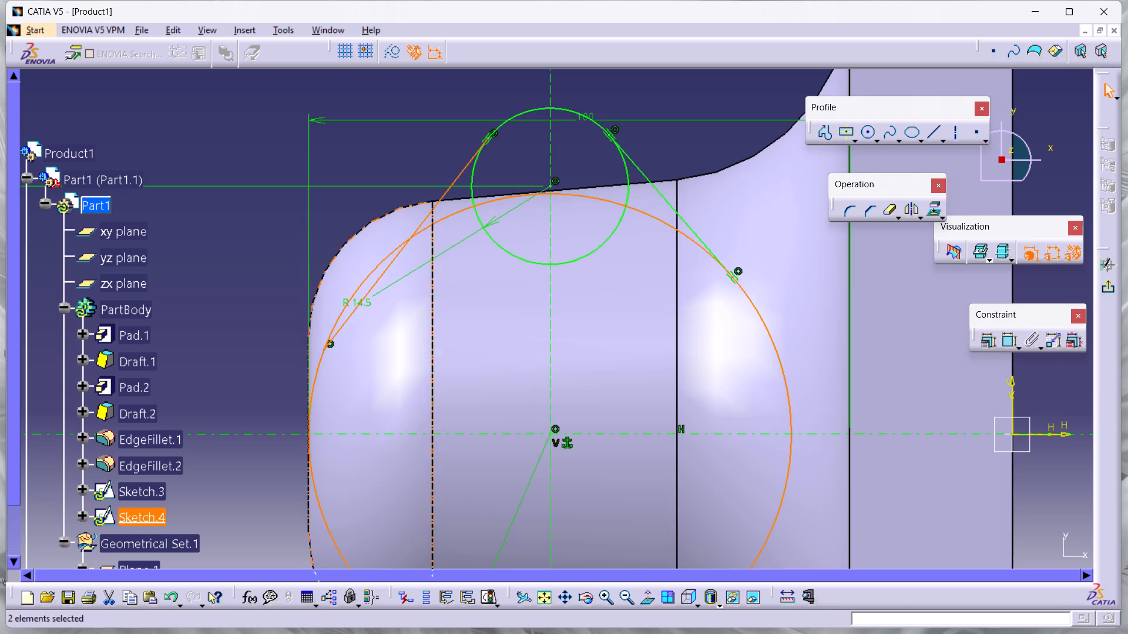
pyautogui.click(989, 345)
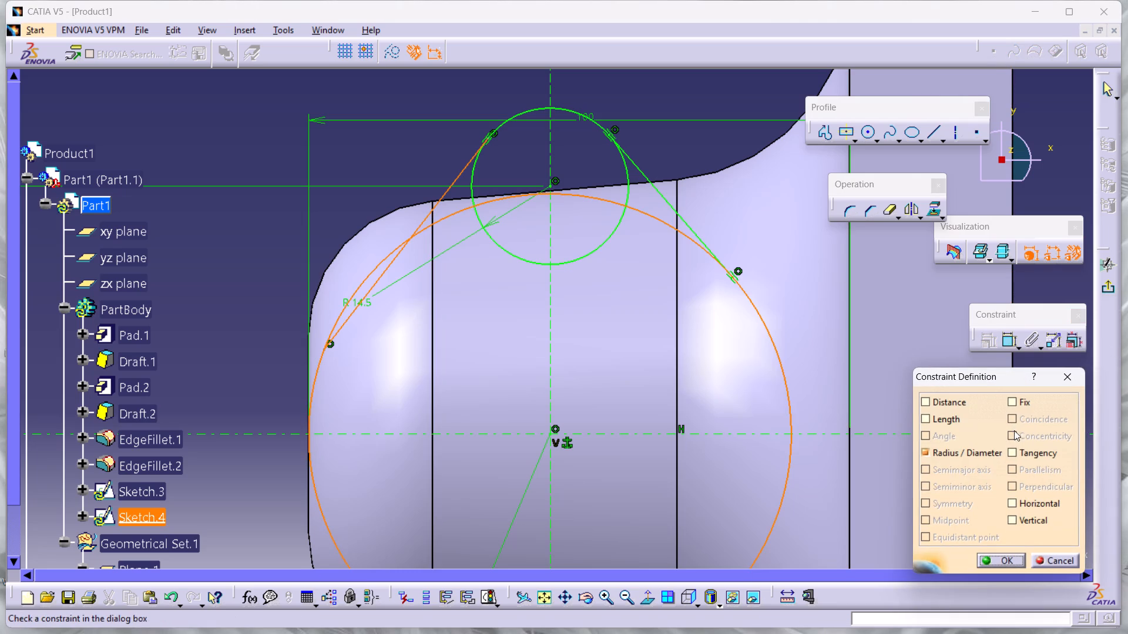
pyautogui.click(1017, 453)
pyautogui.click(994, 551)
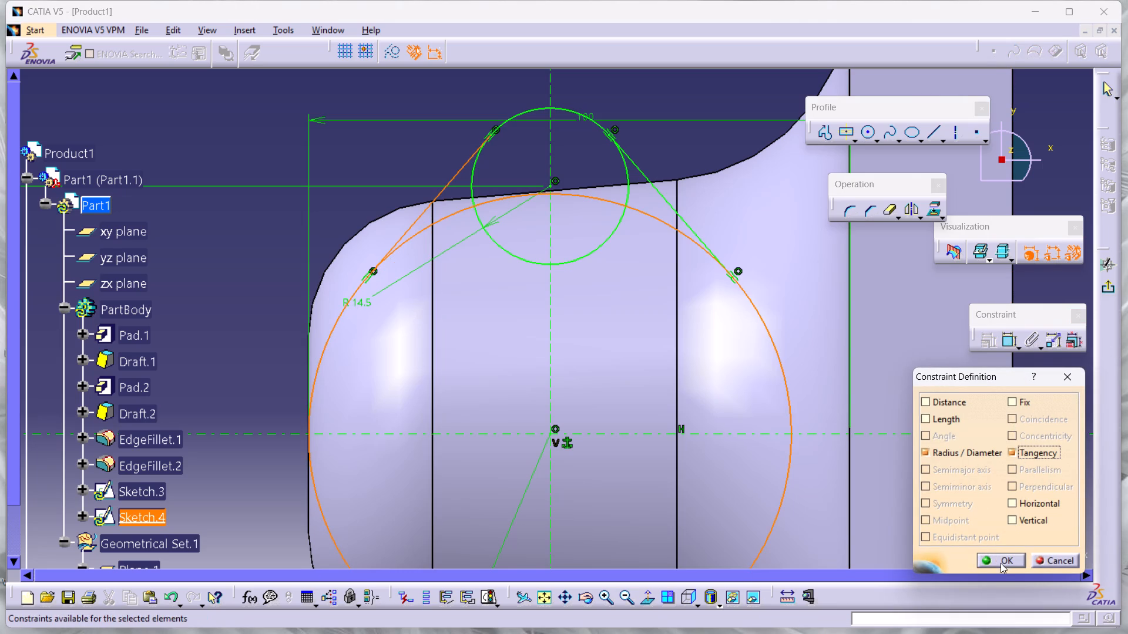
pyautogui.click(1001, 562)
# Quick Trim the upper small circle's and large circle's arcs between the upper tangent lines, leaving only the outer contour there.
pyautogui.moveTo(868, 490); pyautogui.dragTo(874, 463, button='middle')
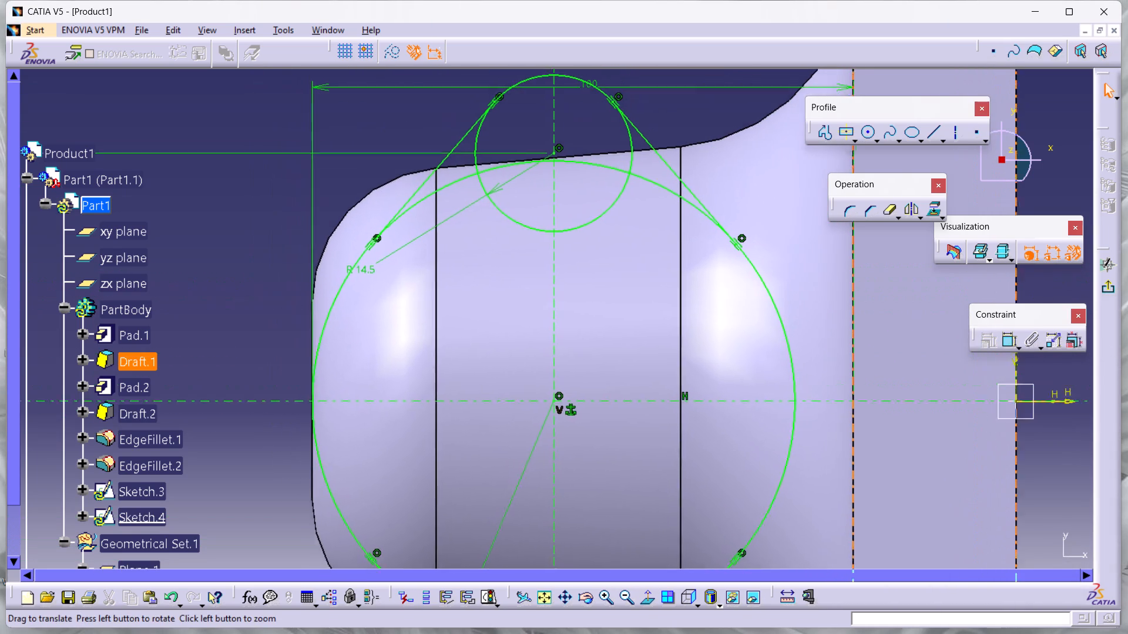
pyautogui.moveTo(874, 463); pyautogui.dragTo(875, 468, button='middle')
pyautogui.doubleClick(886, 213)
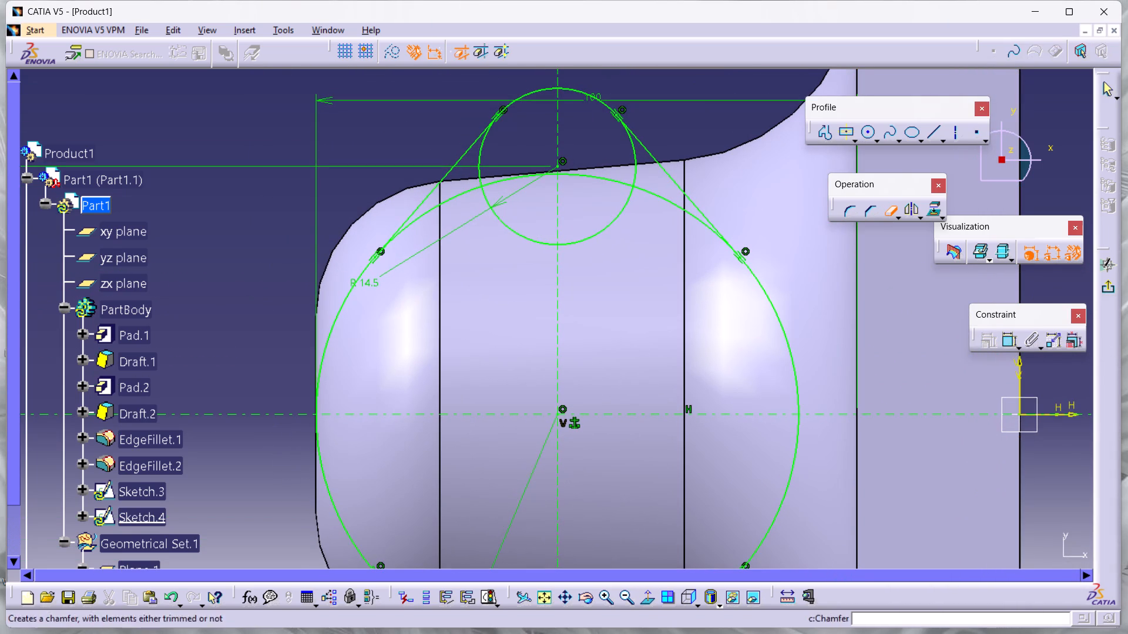
pyautogui.click(626, 207)
pyautogui.click(642, 195)
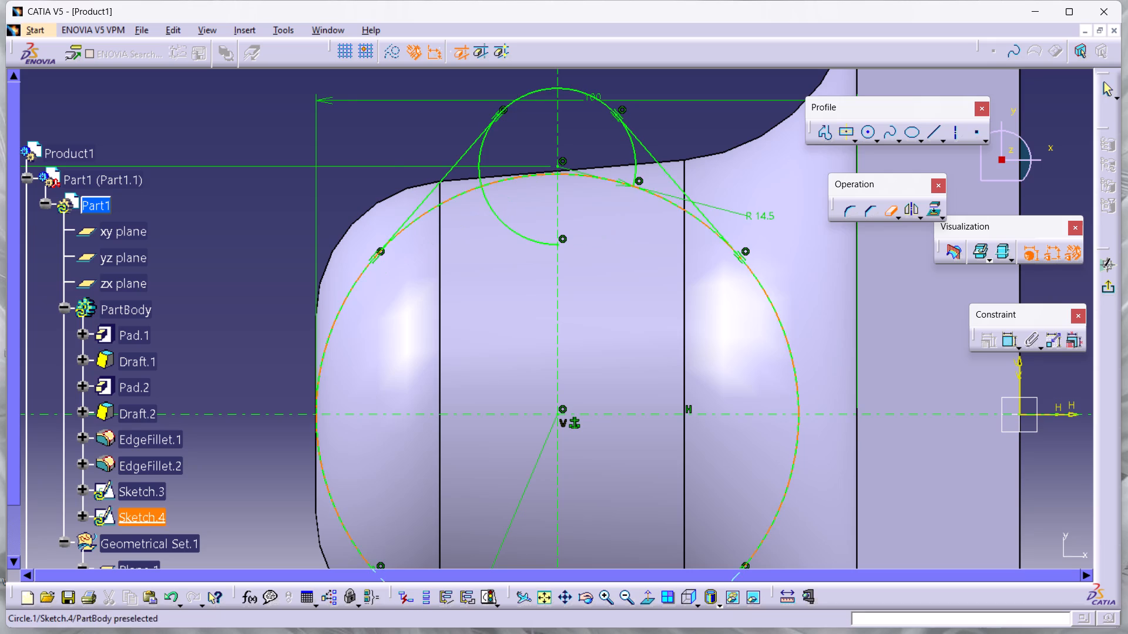
pyautogui.click(646, 193)
pyautogui.click(637, 168)
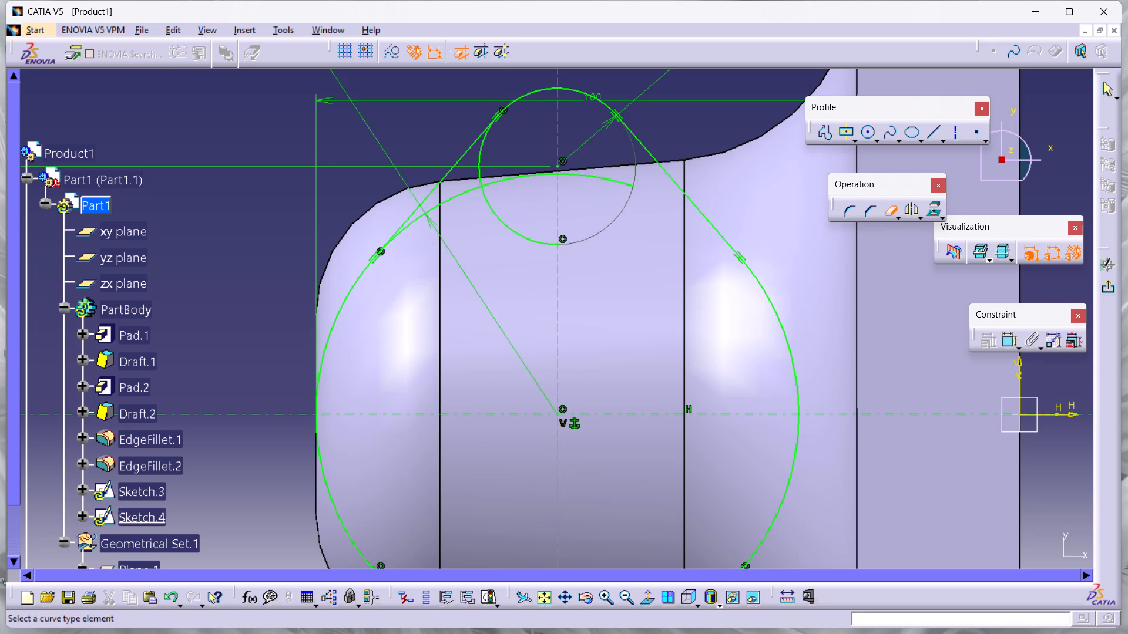
pyautogui.click(629, 184)
pyautogui.click(520, 176)
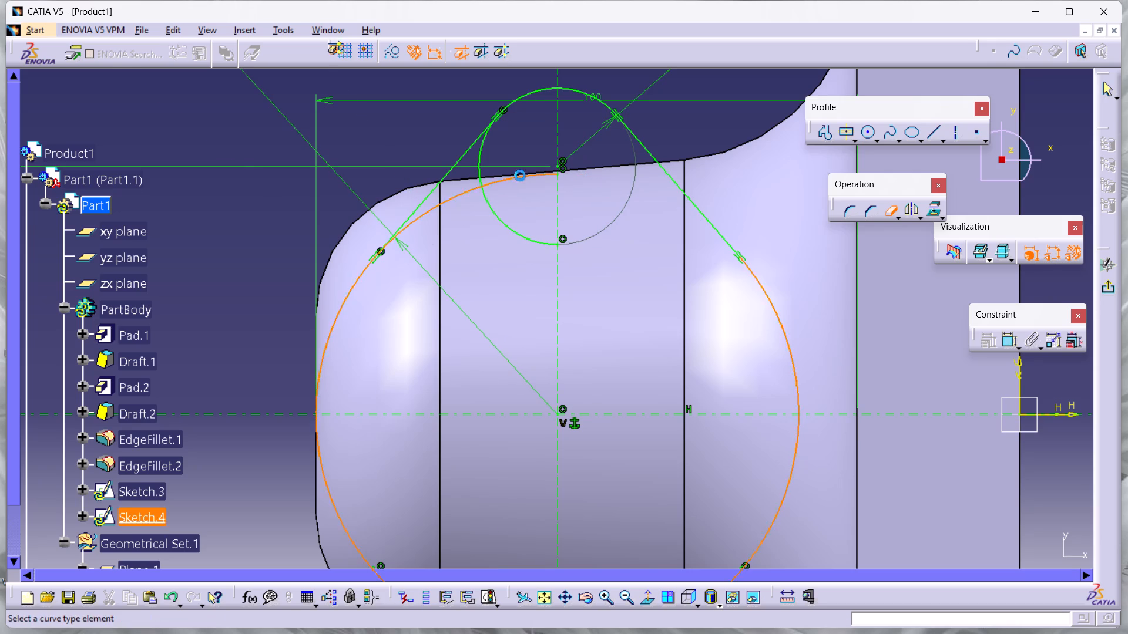
pyautogui.click(505, 224)
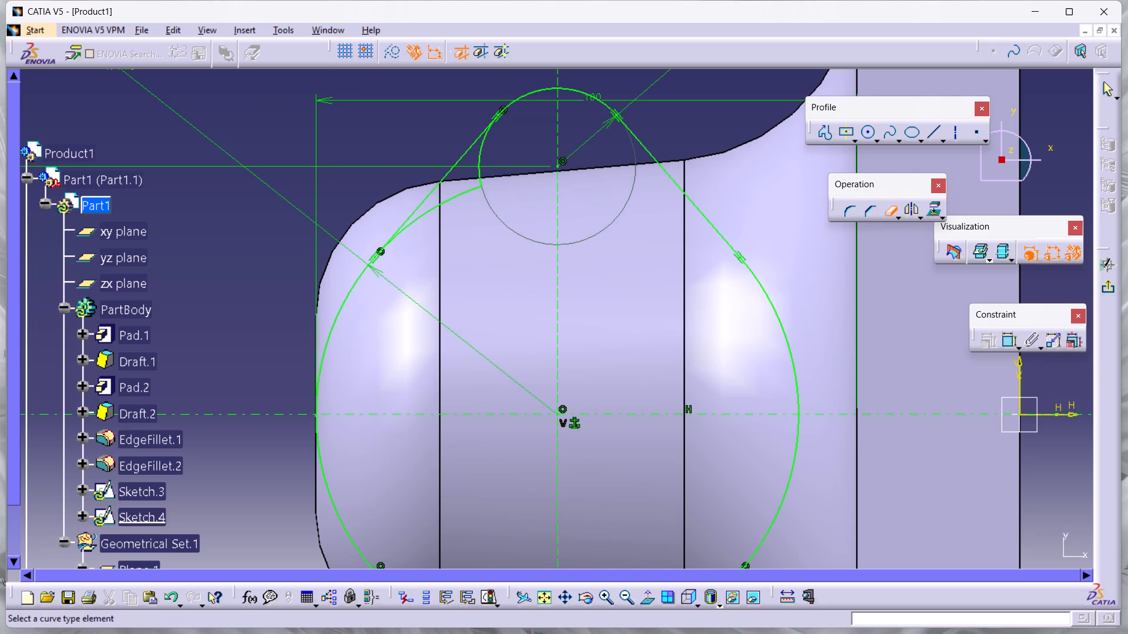
pyautogui.click(480, 170)
pyautogui.click(471, 191)
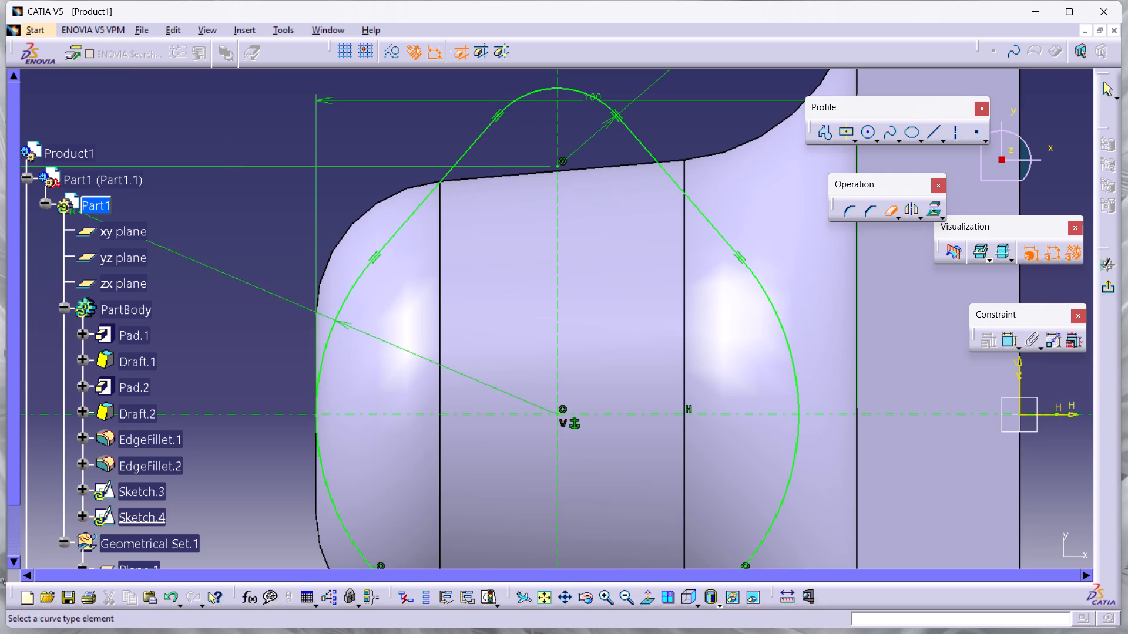
# Quick Trim the lower small circle's and large circle's inner arcs between the lower tangent lines, leaving only the outer contour.
pyautogui.moveTo(535, 276); pyautogui.dragTo(500, 85, button='middle')
pyautogui.moveTo(532, 249); pyautogui.dragTo(542, 133, button='middle')
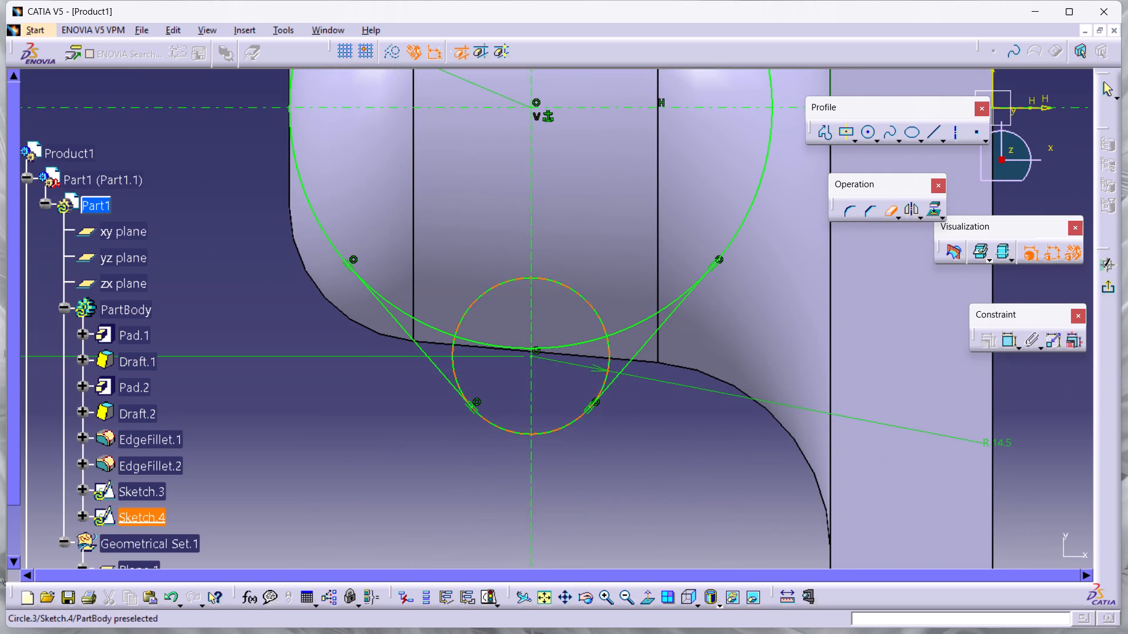
pyautogui.click(597, 318)
pyautogui.click(488, 294)
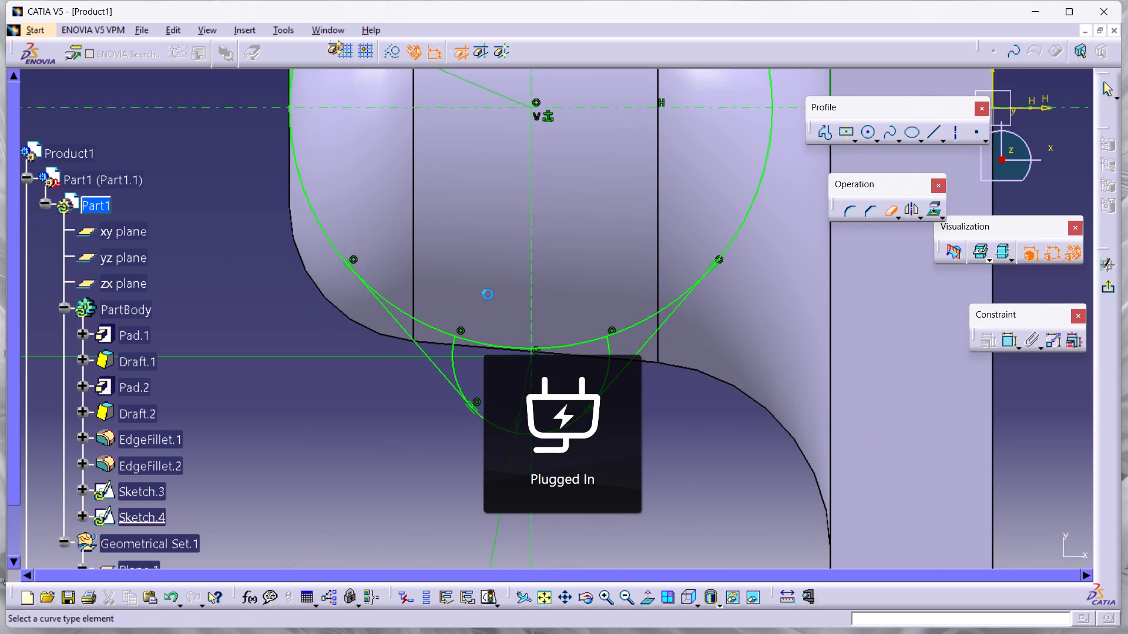
pyautogui.click(458, 336)
pyautogui.click(589, 342)
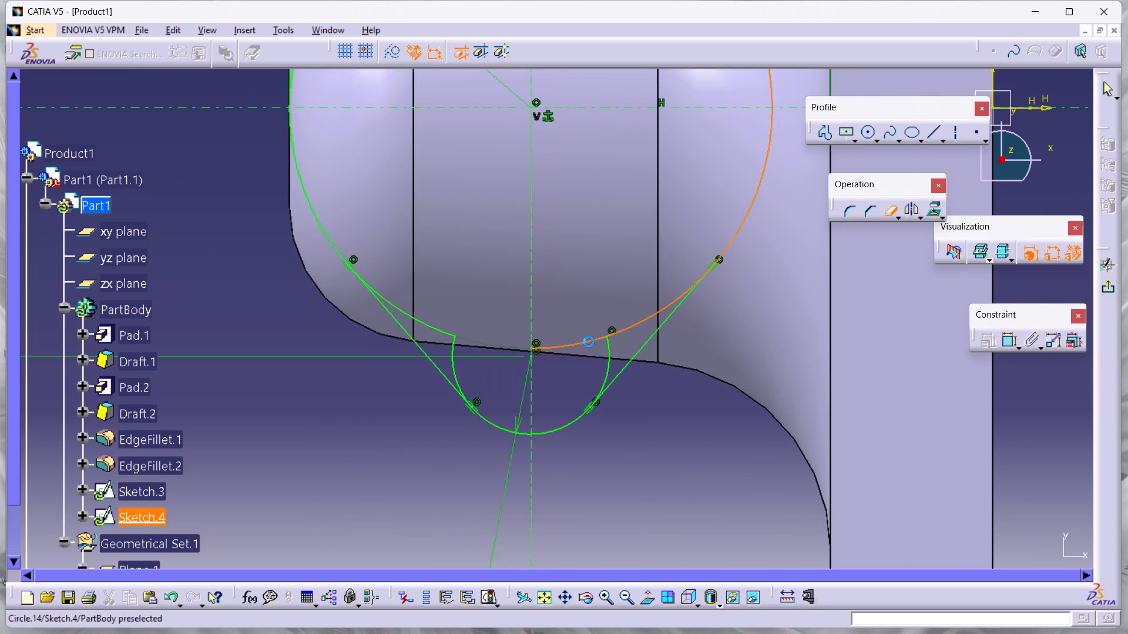
pyautogui.click(609, 359)
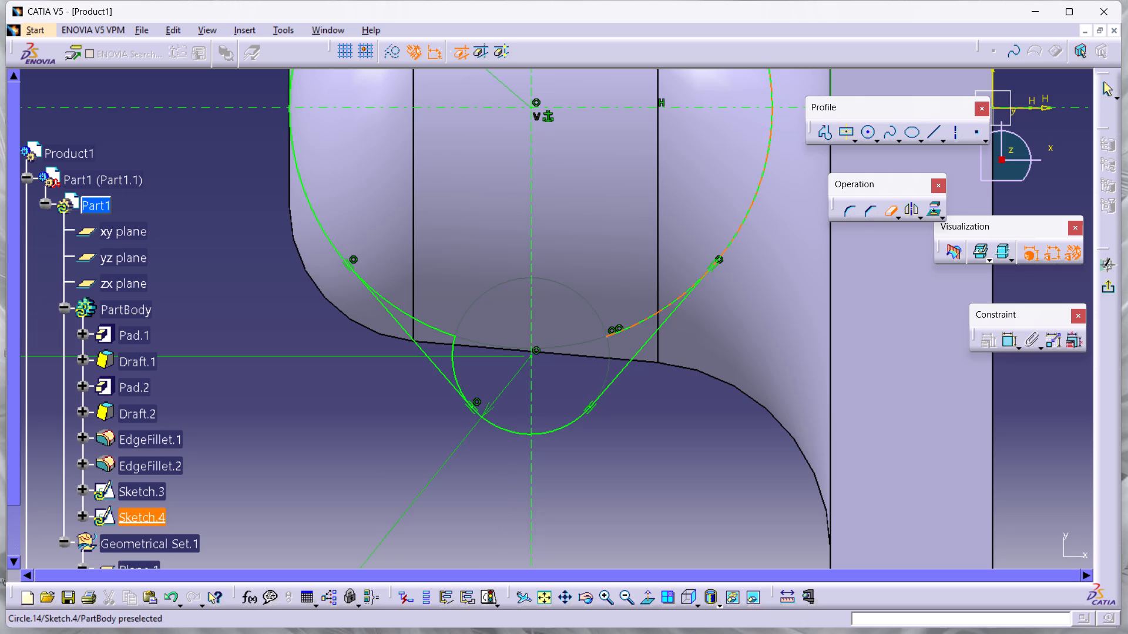
pyautogui.click(633, 326)
pyautogui.click(424, 325)
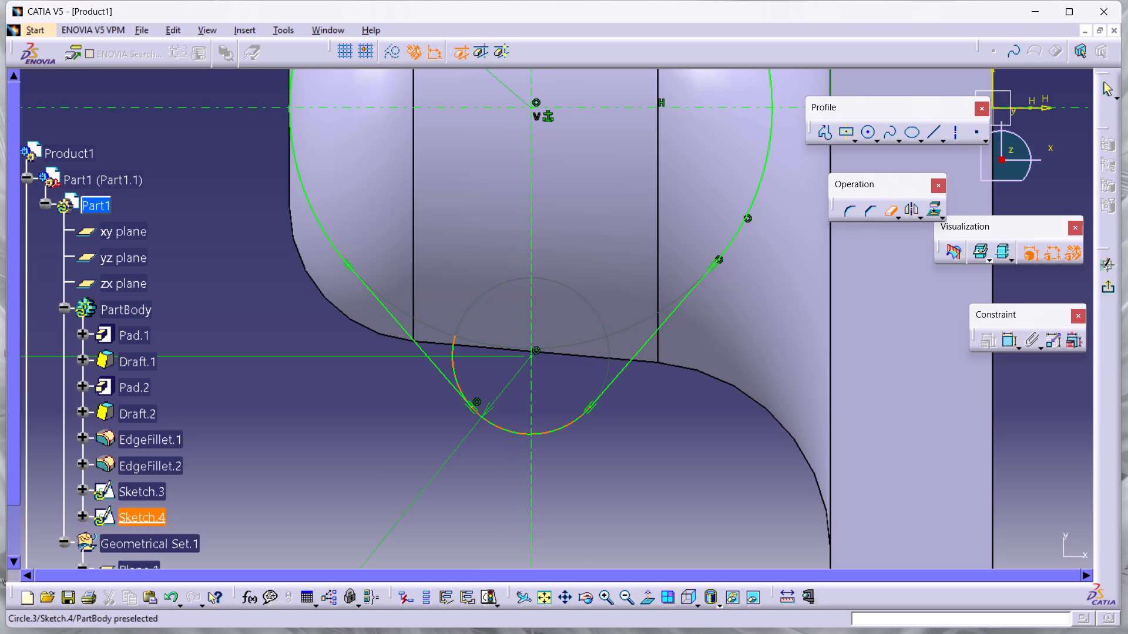
pyautogui.click(451, 359)
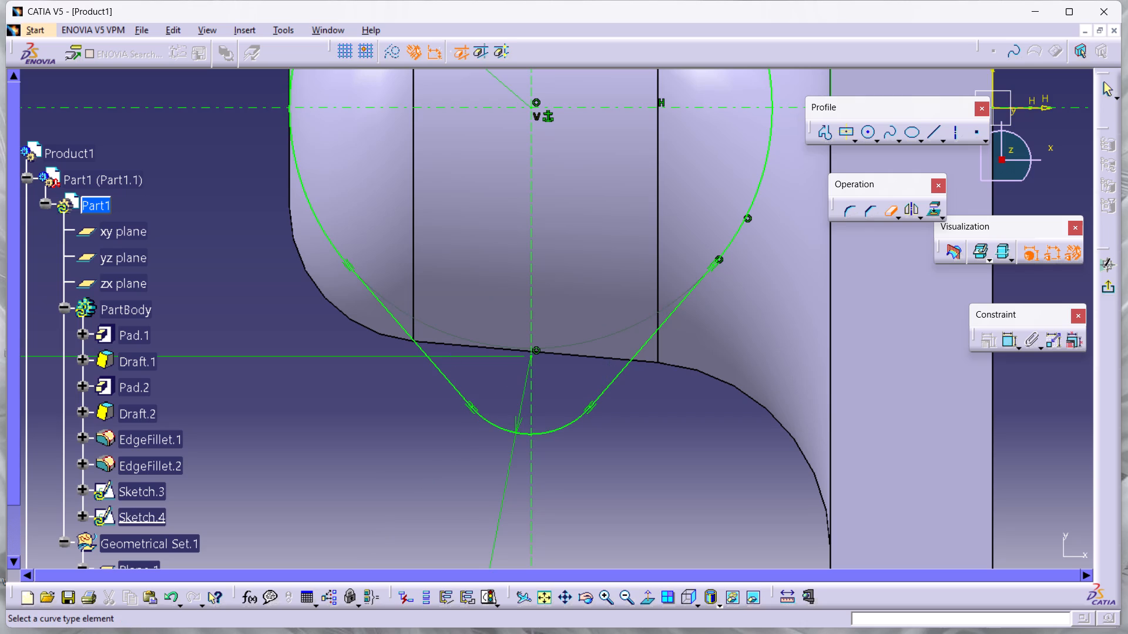
# Exit the sketch and pad the closed Sketch.4 profile with a length of 30 mm.
pyautogui.middleClick(674, 432)
pyautogui.keyDown('ctrl'); pyautogui.moveTo(674, 432); pyautogui.dragTo(674, 517, button='middle'); pyautogui.keyUp('ctrl')
pyautogui.moveTo(691, 410); pyautogui.dragTo(691, 500, button='middle')
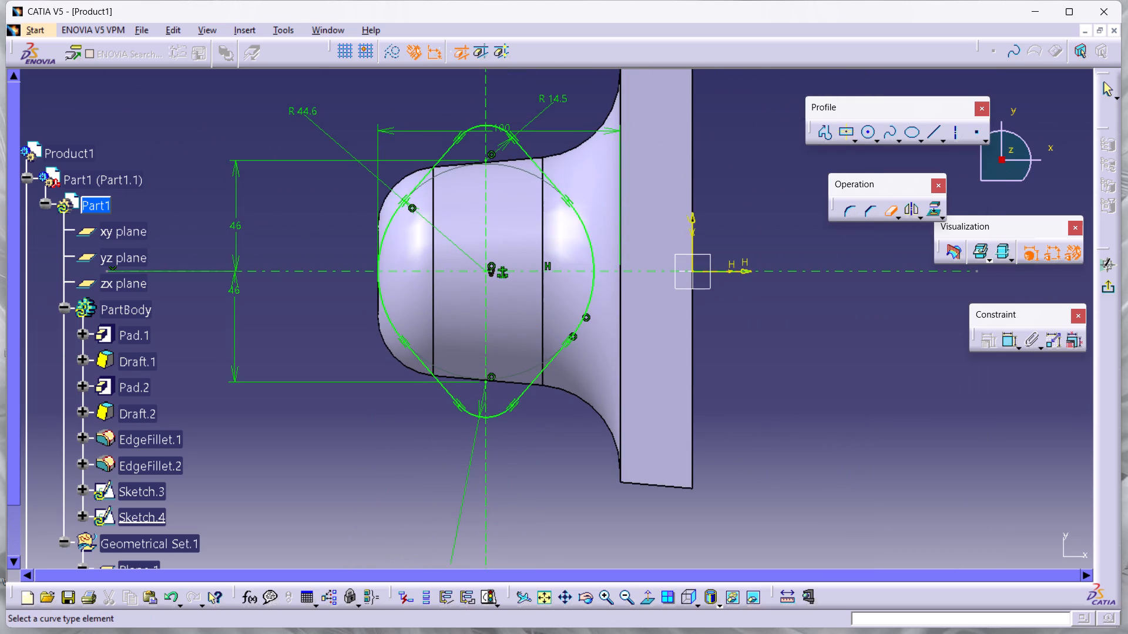
pyautogui.keyDown('ctrl'); pyautogui.moveTo(776, 244); pyautogui.dragTo(760, 271, button='middle'); pyautogui.keyUp('ctrl')
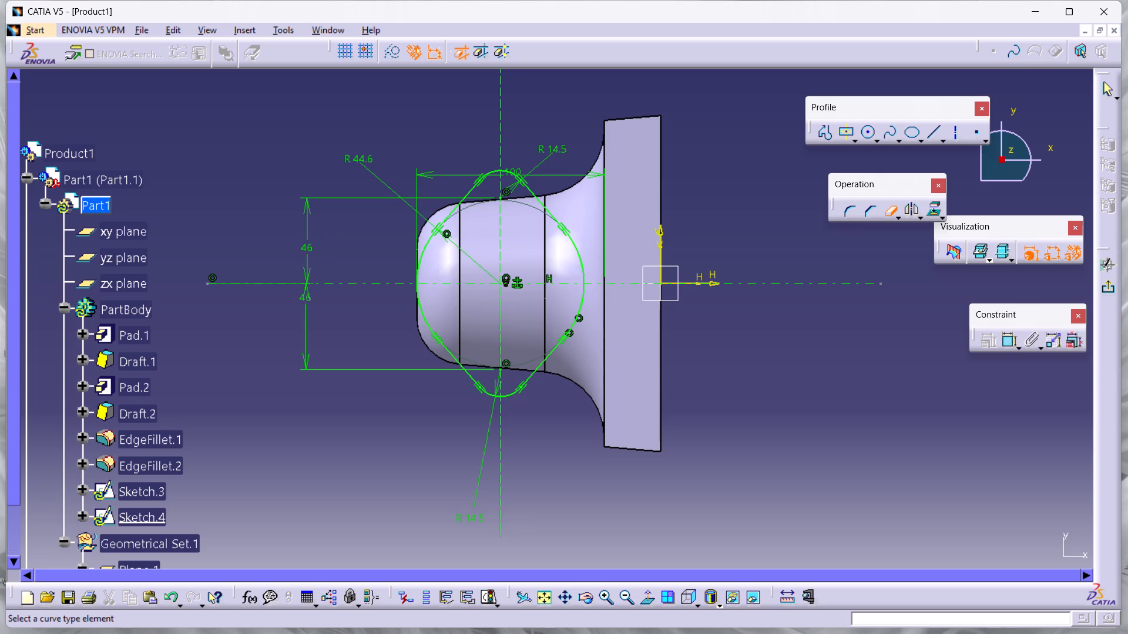
pyautogui.click(1110, 283)
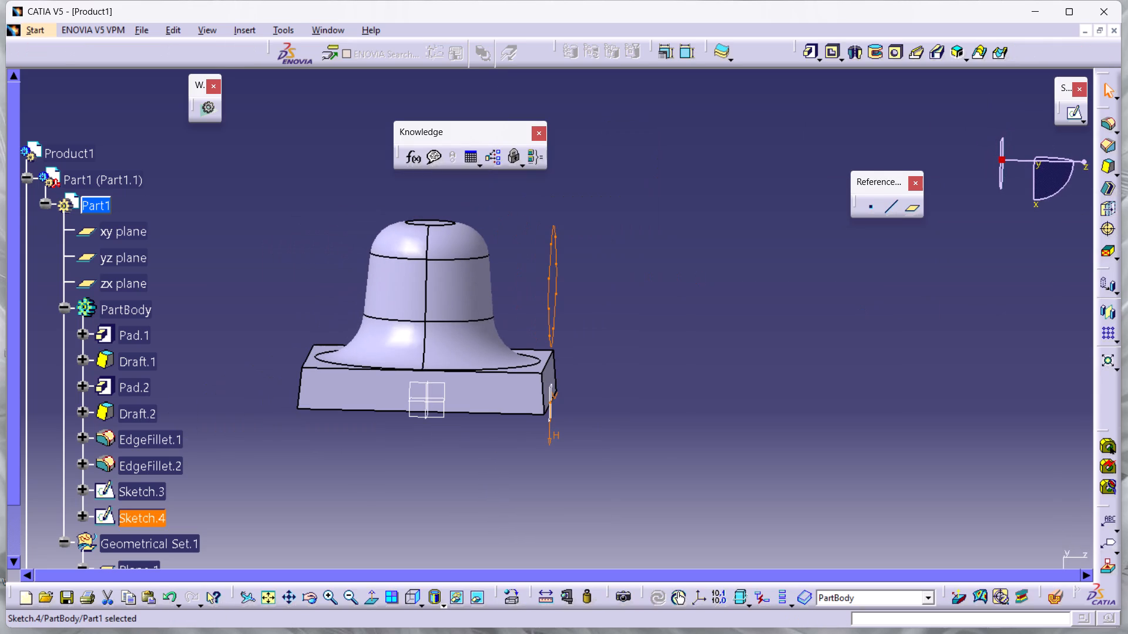
pyautogui.click(807, 52)
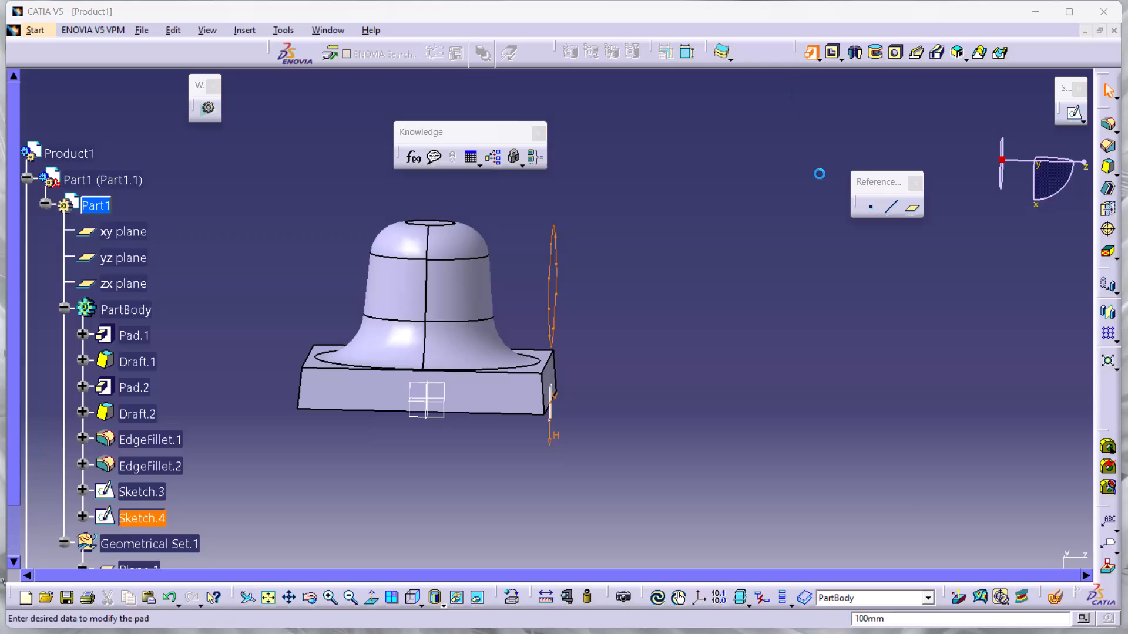
pyautogui.click(589, 288)
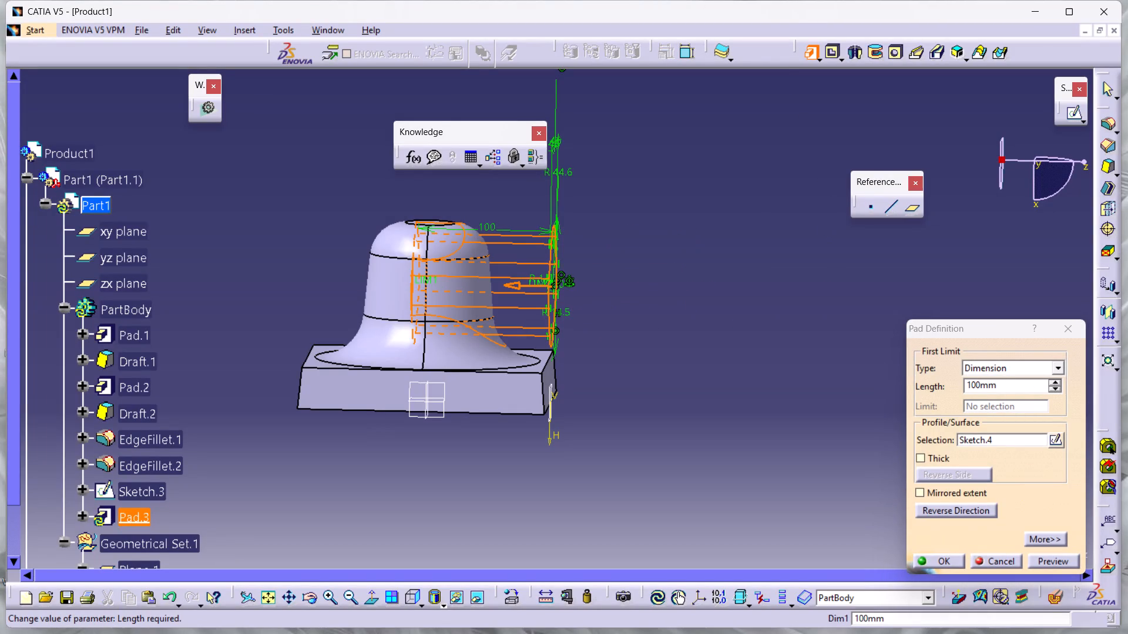
pyautogui.doubleClick(1008, 384)
pyautogui.write('30')
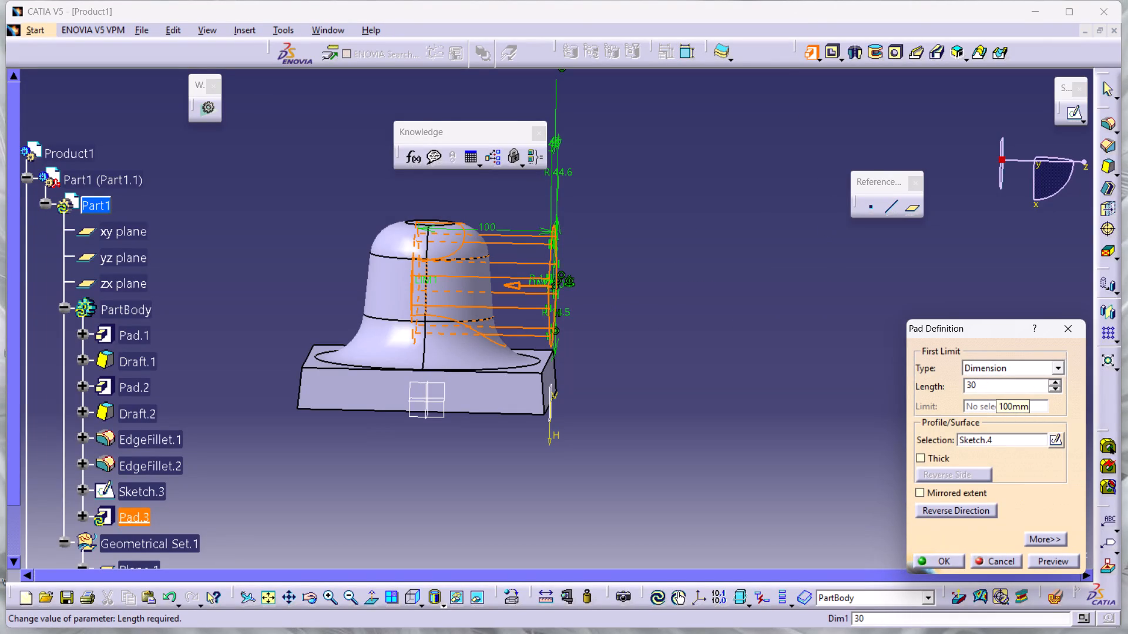
pyautogui.click(1057, 555)
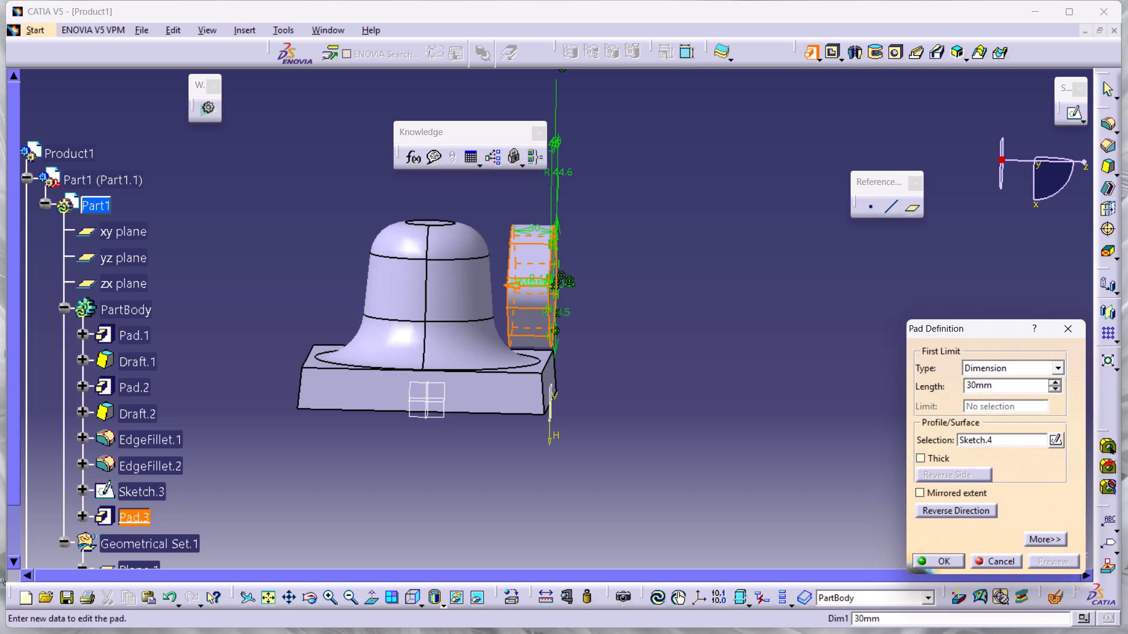
pyautogui.click(921, 555)
pyautogui.click(835, 540)
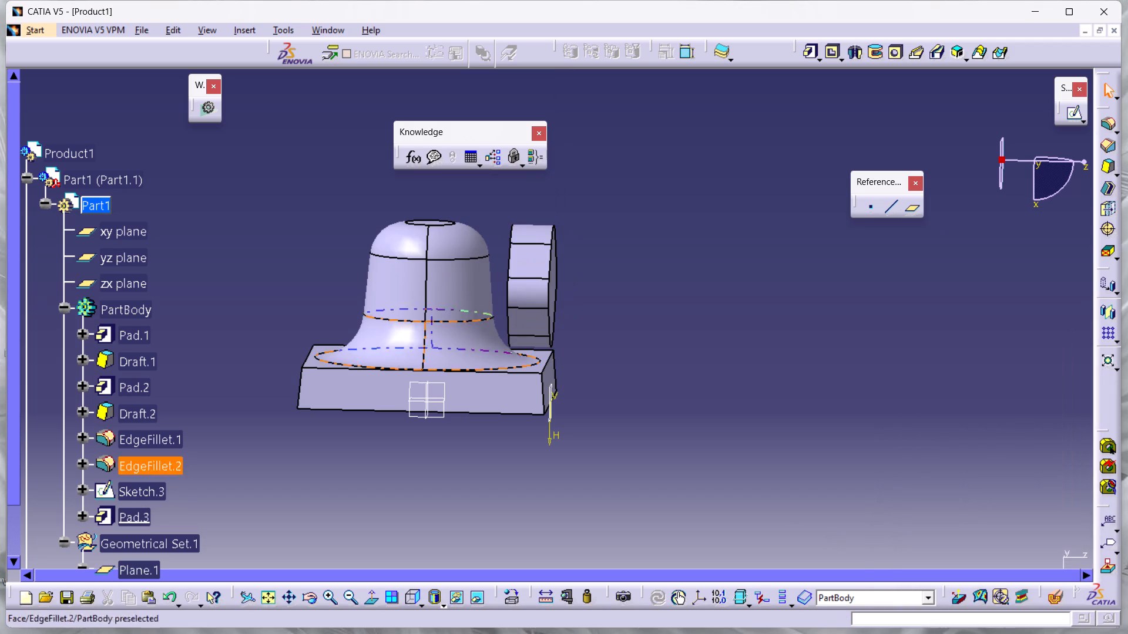
# Mirror Pad.3 about the xy plane to the opposite side of the boss.
pyautogui.click(533, 298)
pyautogui.click(669, 310)
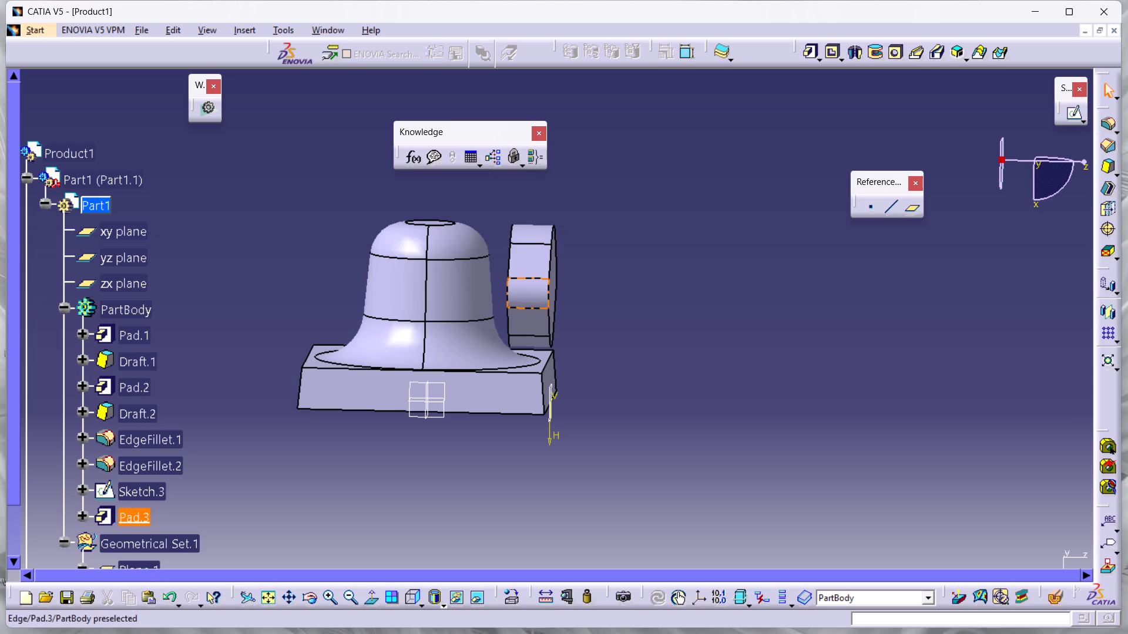
pyautogui.click(122, 518)
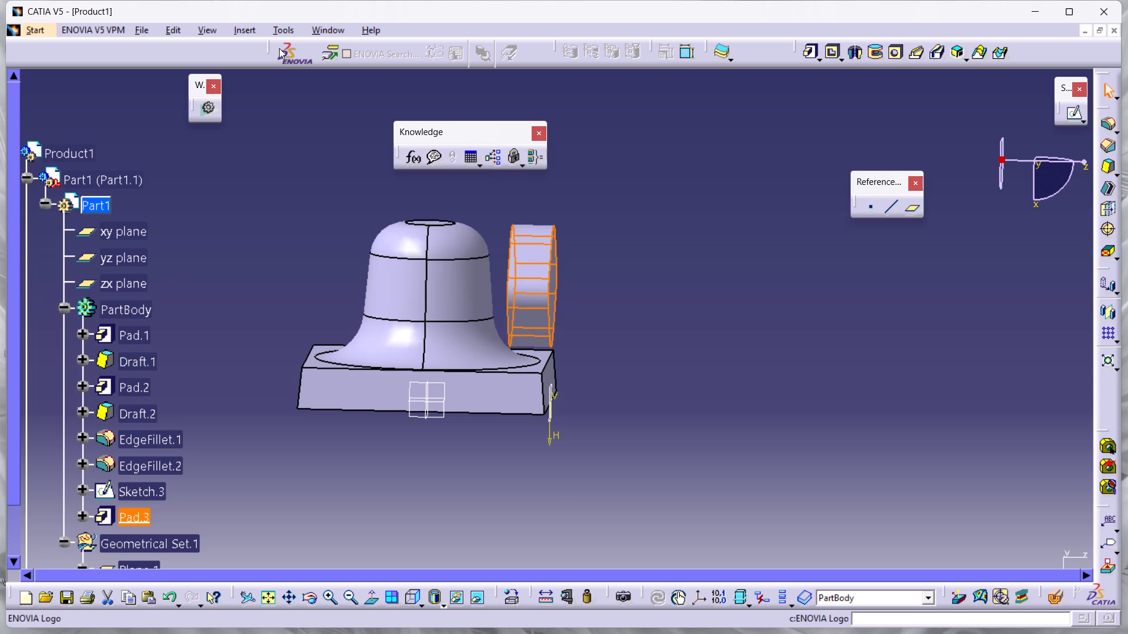
pyautogui.click(258, 26)
pyautogui.click(307, 272)
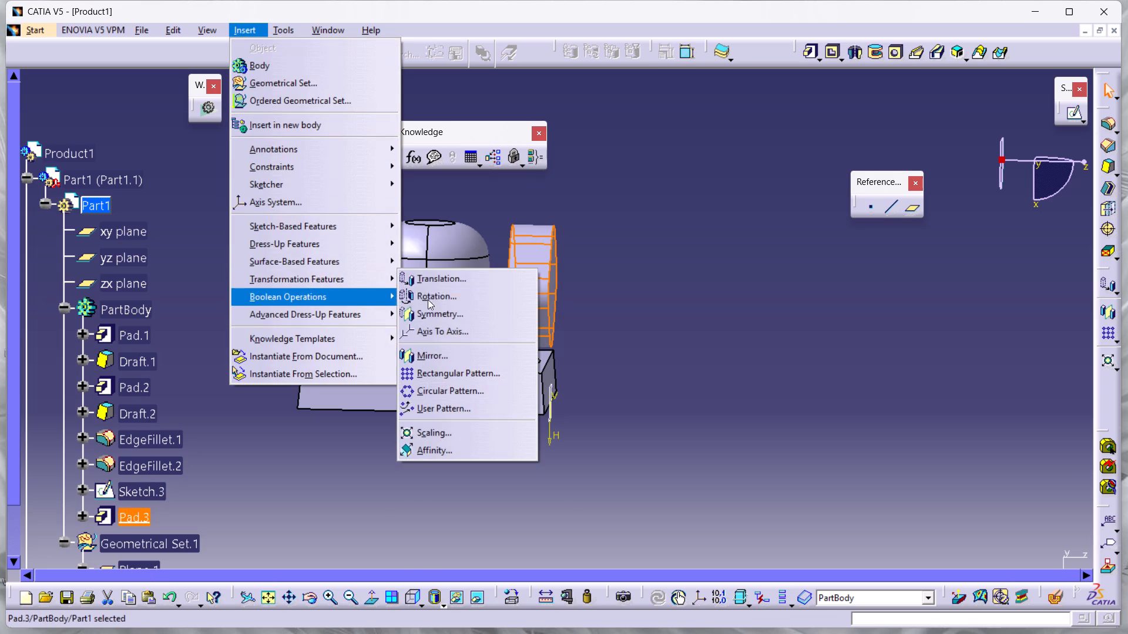
pyautogui.click(488, 355)
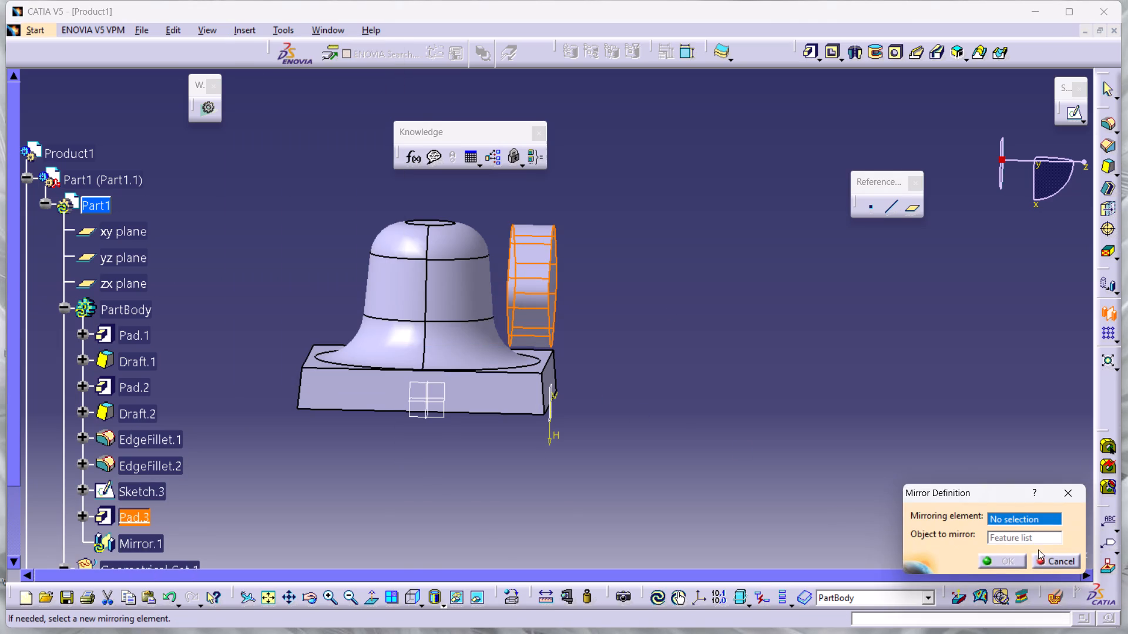
pyautogui.click(425, 390)
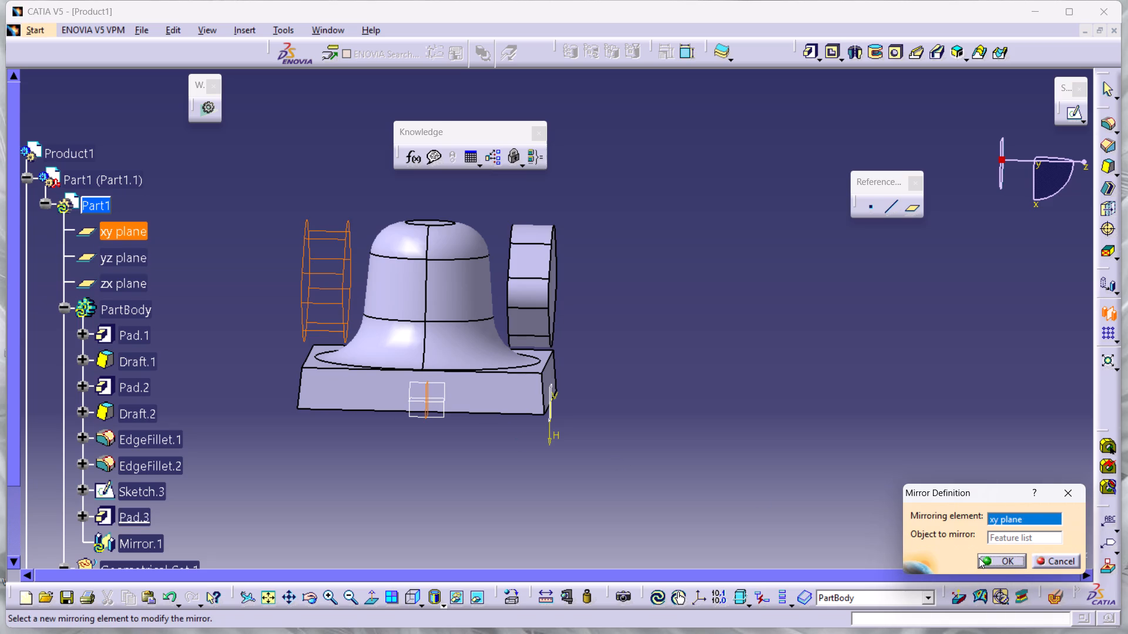
pyautogui.click(982, 560)
pyautogui.click(800, 382)
pyautogui.click(699, 487)
# Open a sketch on the outer face of Pad.3 and draw a circle of about 25.7 mm radius at the face's centre.
pyautogui.moveTo(288, 441); pyautogui.dragTo(411, 441, button='middle')
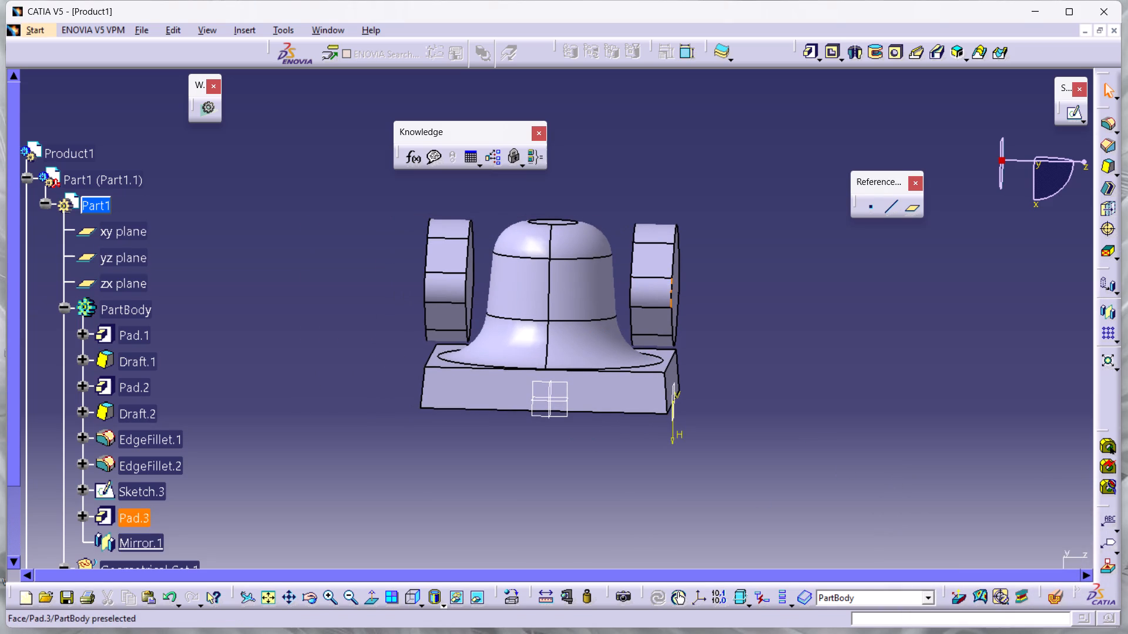
pyautogui.click(676, 285)
pyautogui.click(1071, 116)
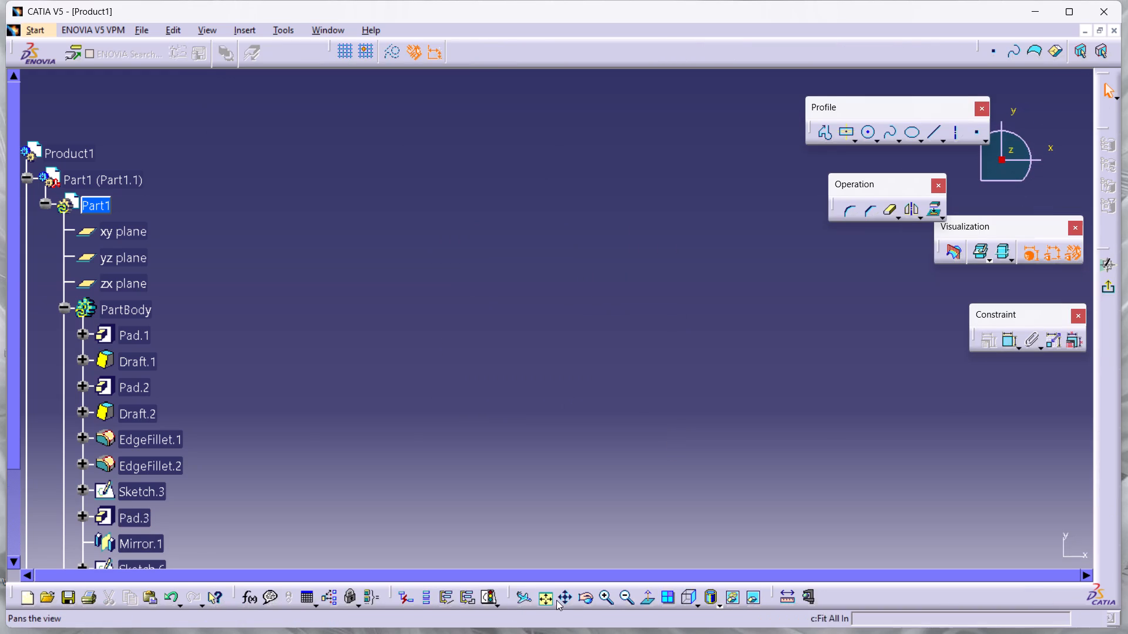
pyautogui.click(548, 599)
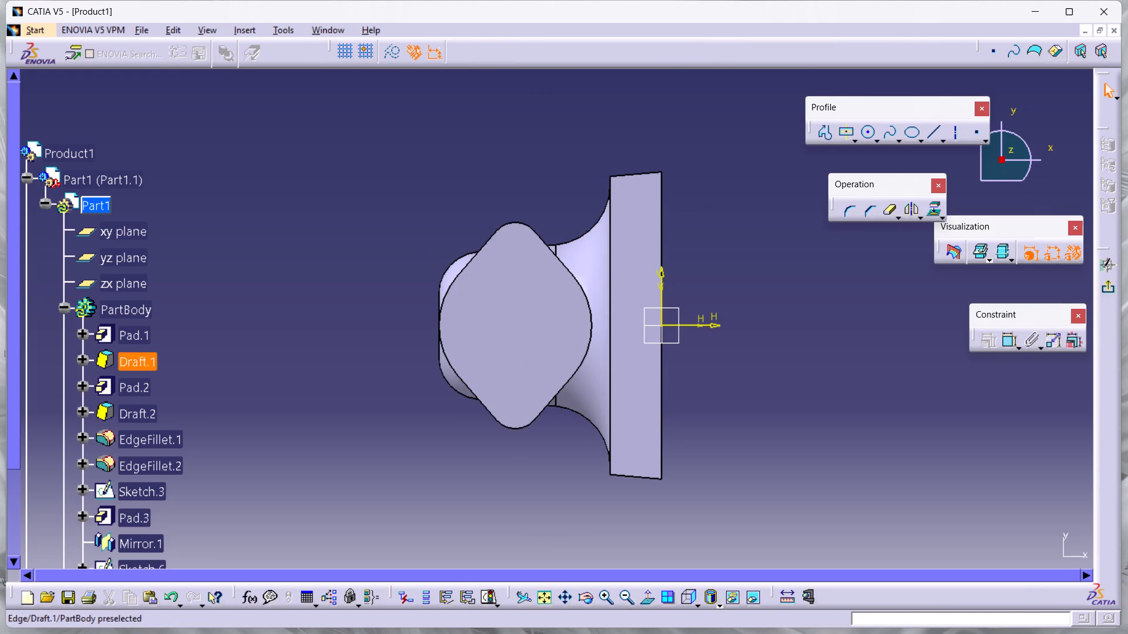
pyautogui.click(803, 366)
pyautogui.click(868, 130)
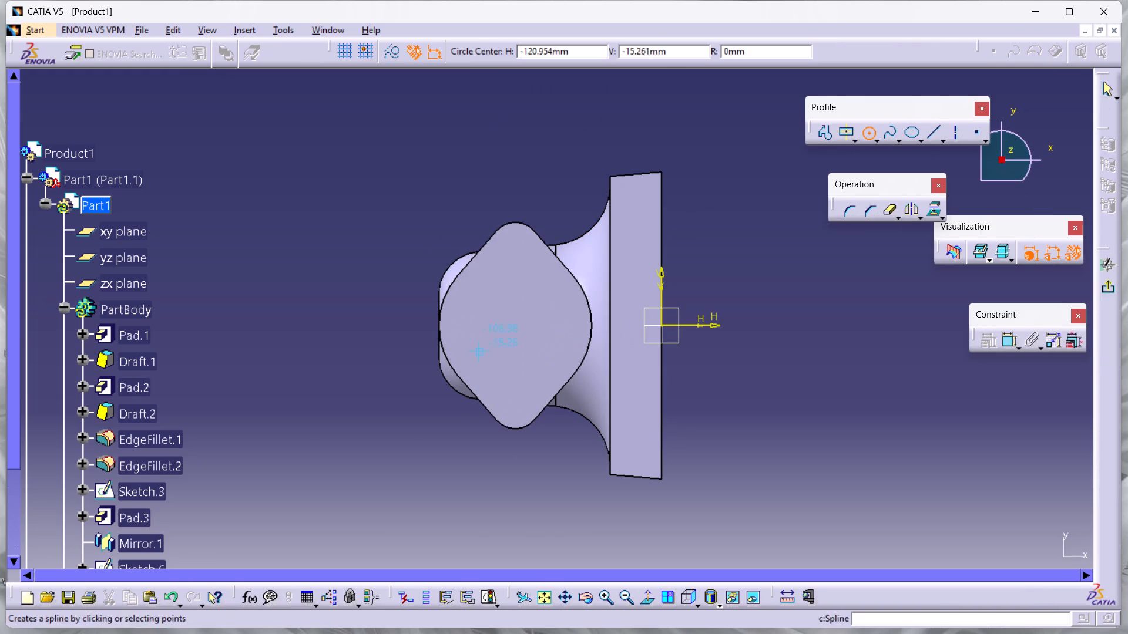
pyautogui.click(517, 325)
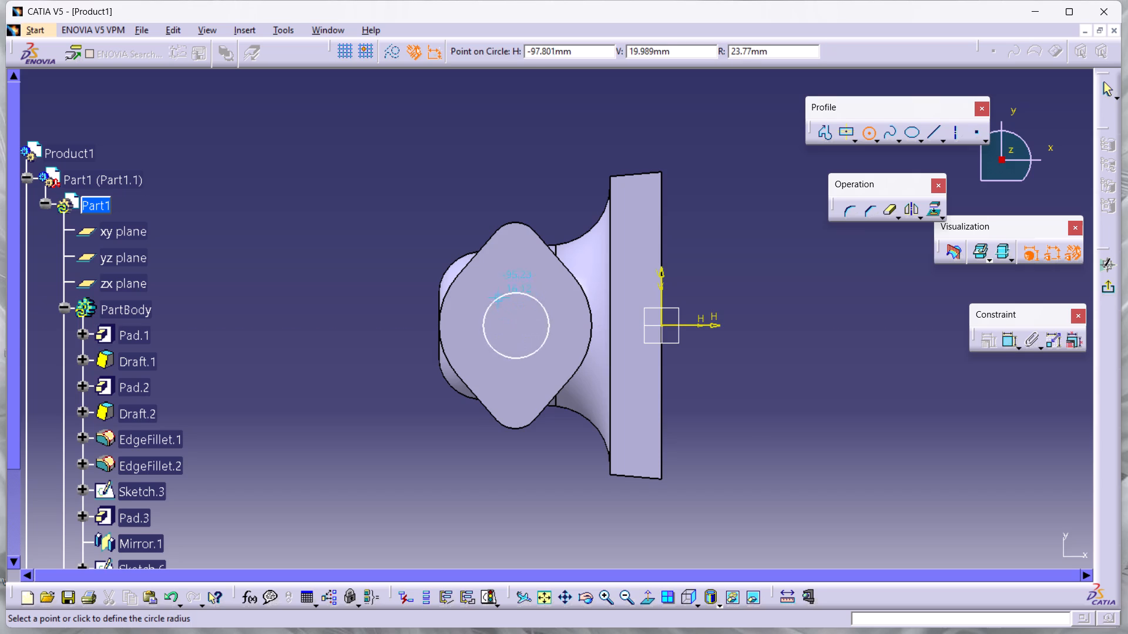
pyautogui.click(493, 288)
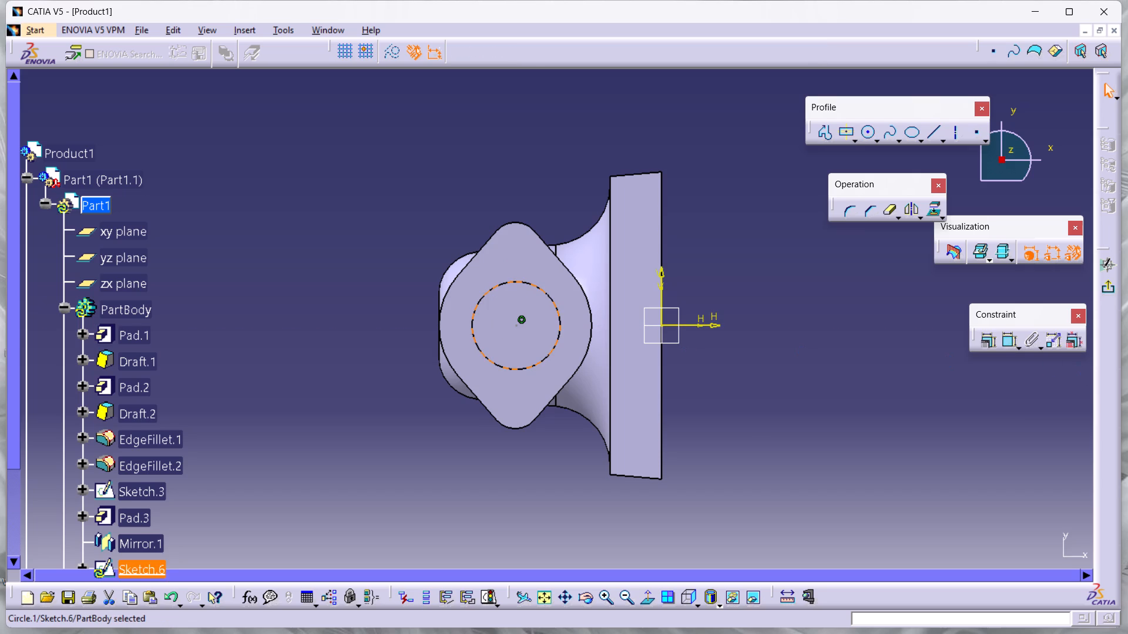
# Dimension the new circle's radius and open the dimension for editing.
pyautogui.click(1008, 343)
pyautogui.click(549, 175)
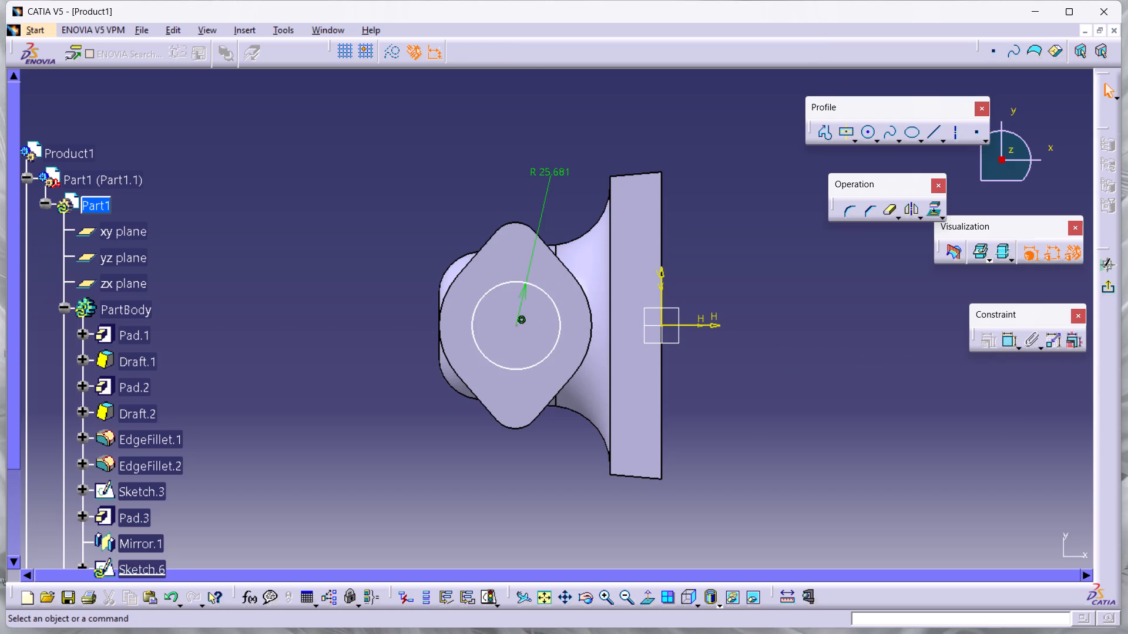
pyautogui.doubleClick(552, 170)
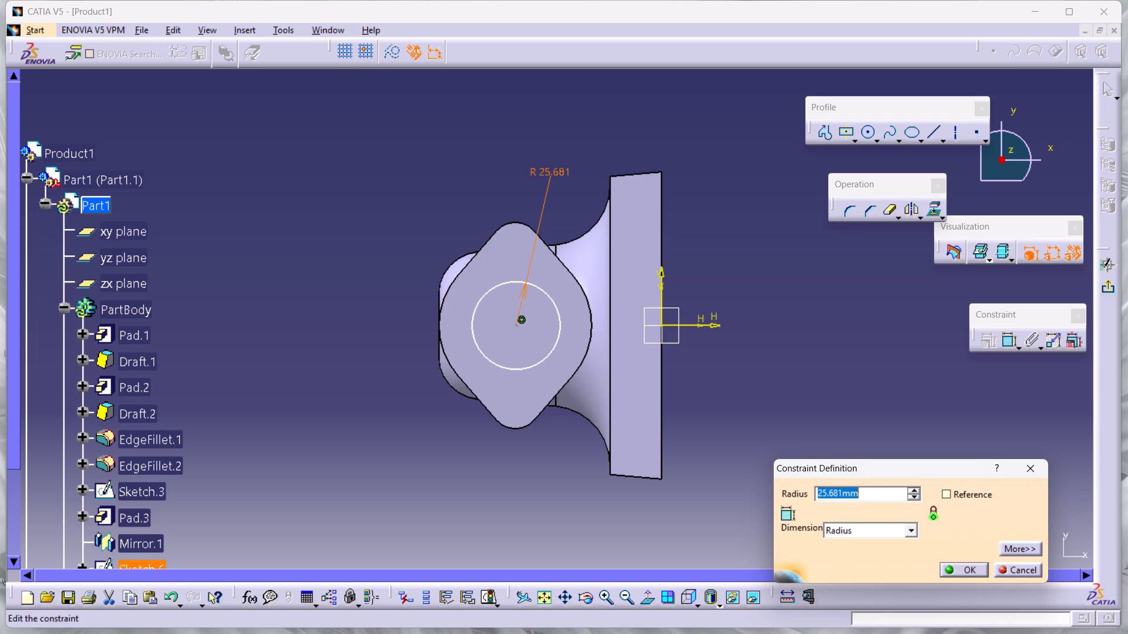
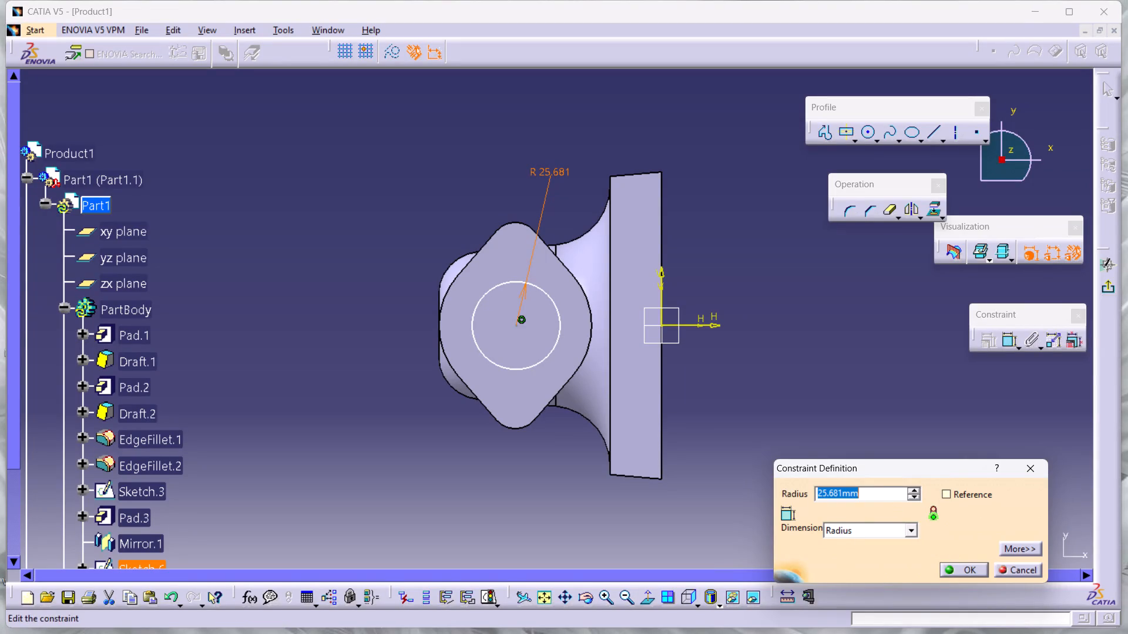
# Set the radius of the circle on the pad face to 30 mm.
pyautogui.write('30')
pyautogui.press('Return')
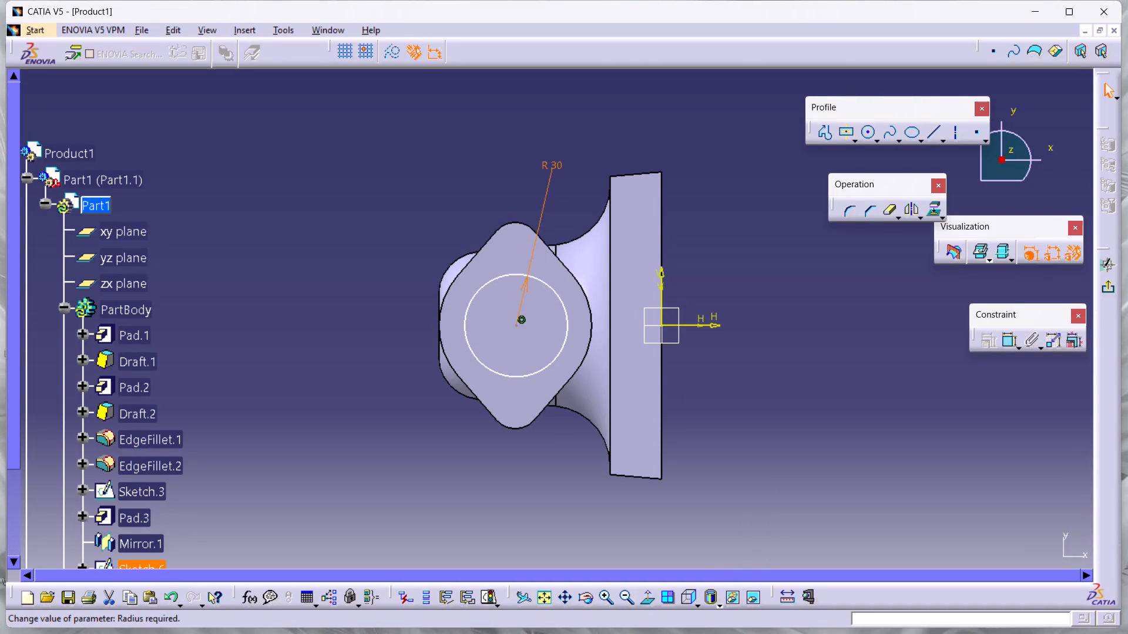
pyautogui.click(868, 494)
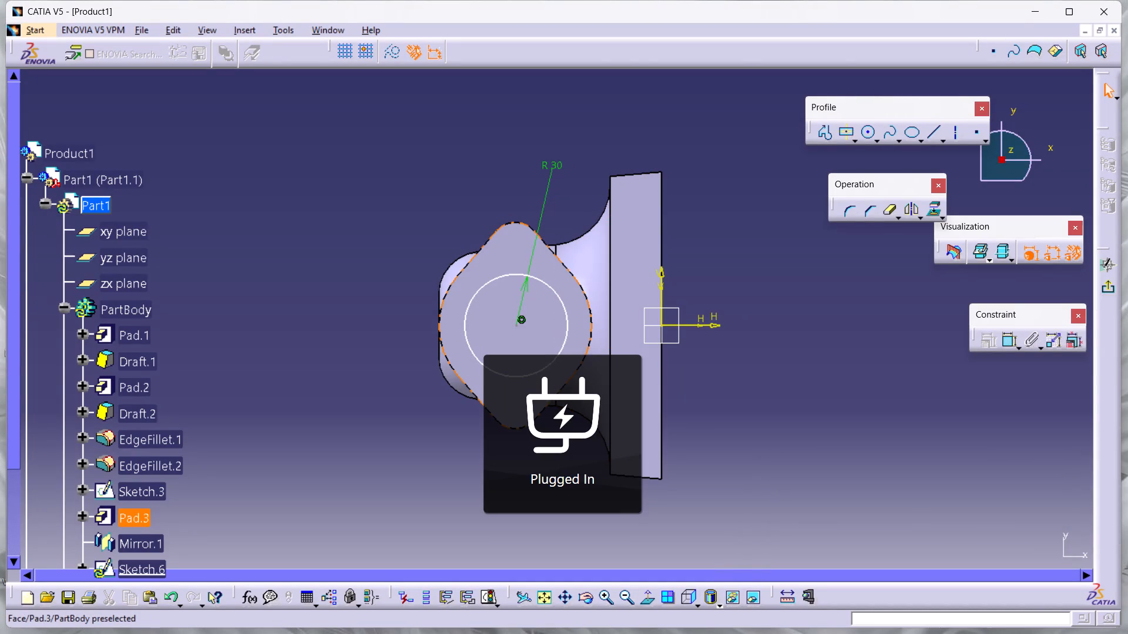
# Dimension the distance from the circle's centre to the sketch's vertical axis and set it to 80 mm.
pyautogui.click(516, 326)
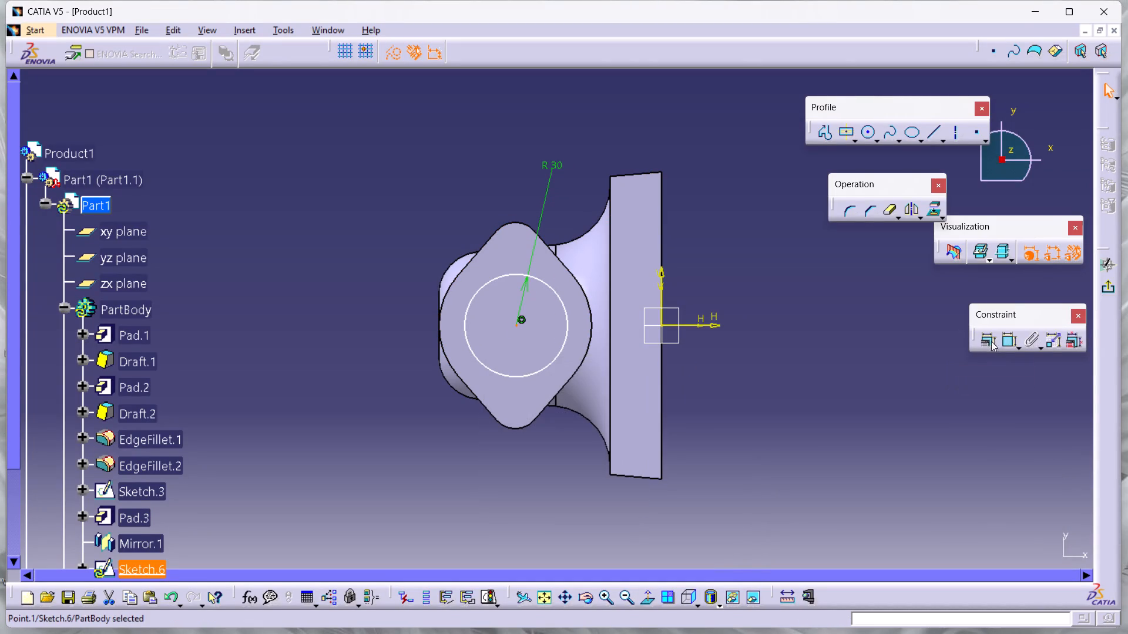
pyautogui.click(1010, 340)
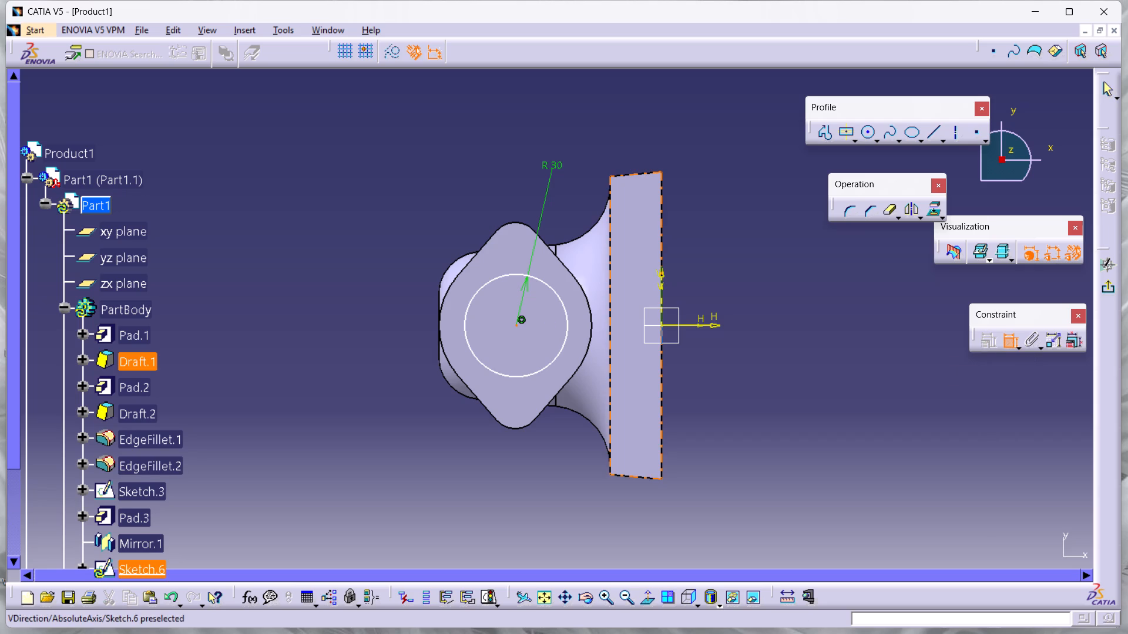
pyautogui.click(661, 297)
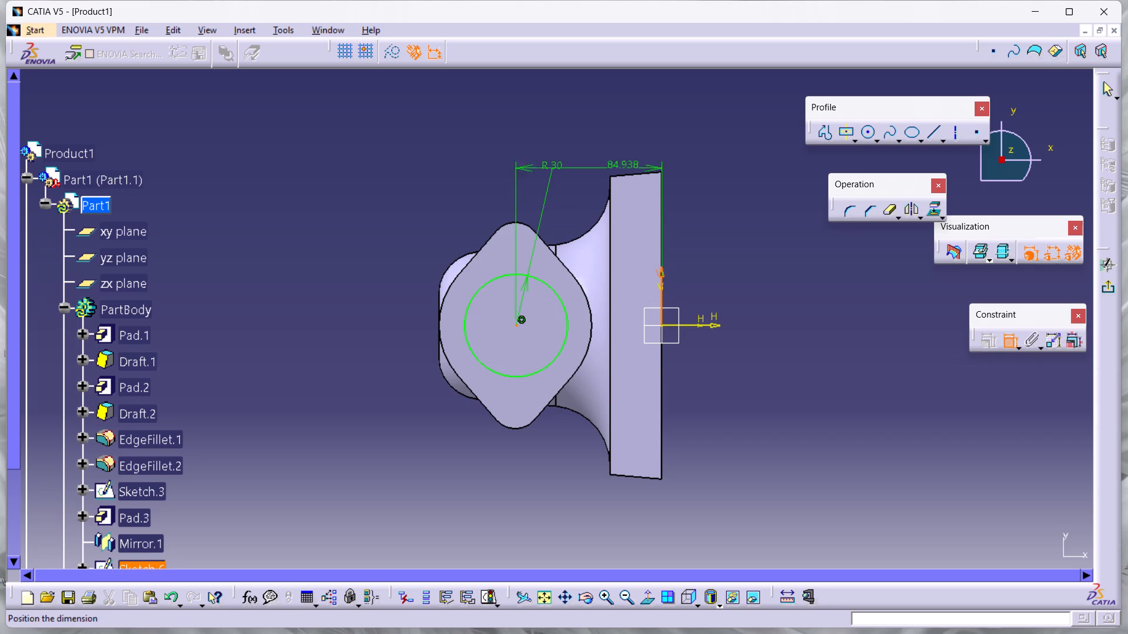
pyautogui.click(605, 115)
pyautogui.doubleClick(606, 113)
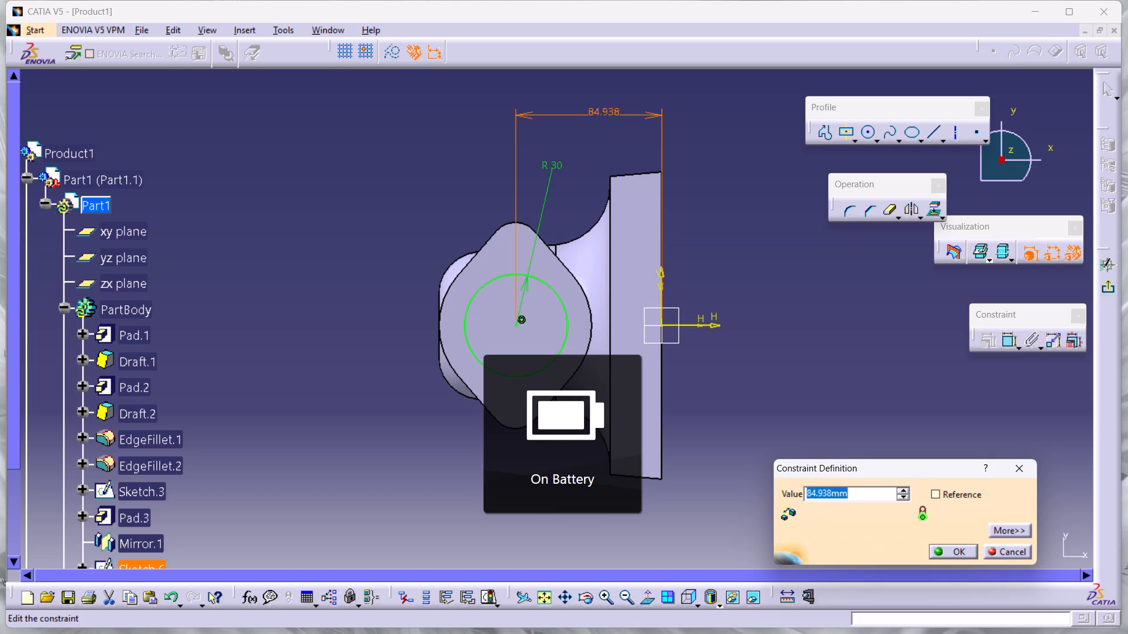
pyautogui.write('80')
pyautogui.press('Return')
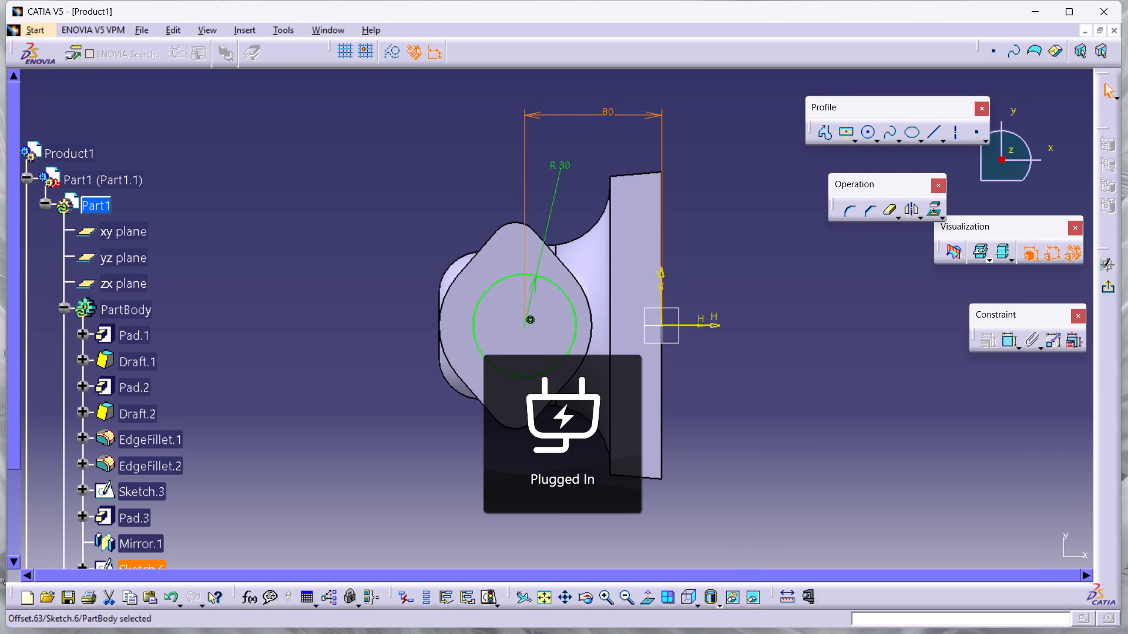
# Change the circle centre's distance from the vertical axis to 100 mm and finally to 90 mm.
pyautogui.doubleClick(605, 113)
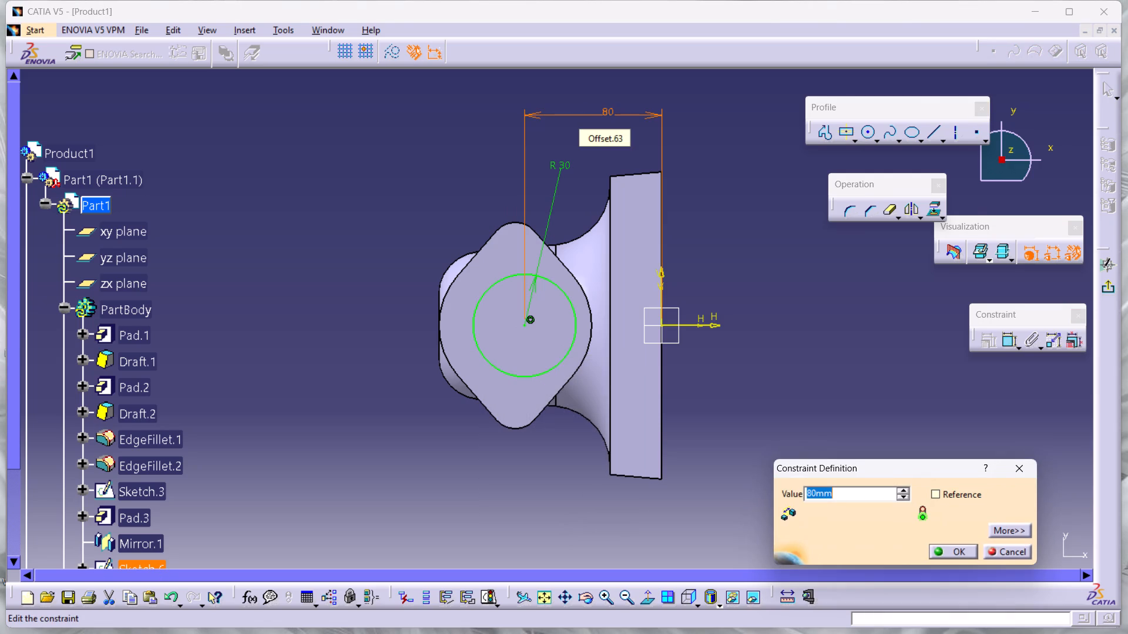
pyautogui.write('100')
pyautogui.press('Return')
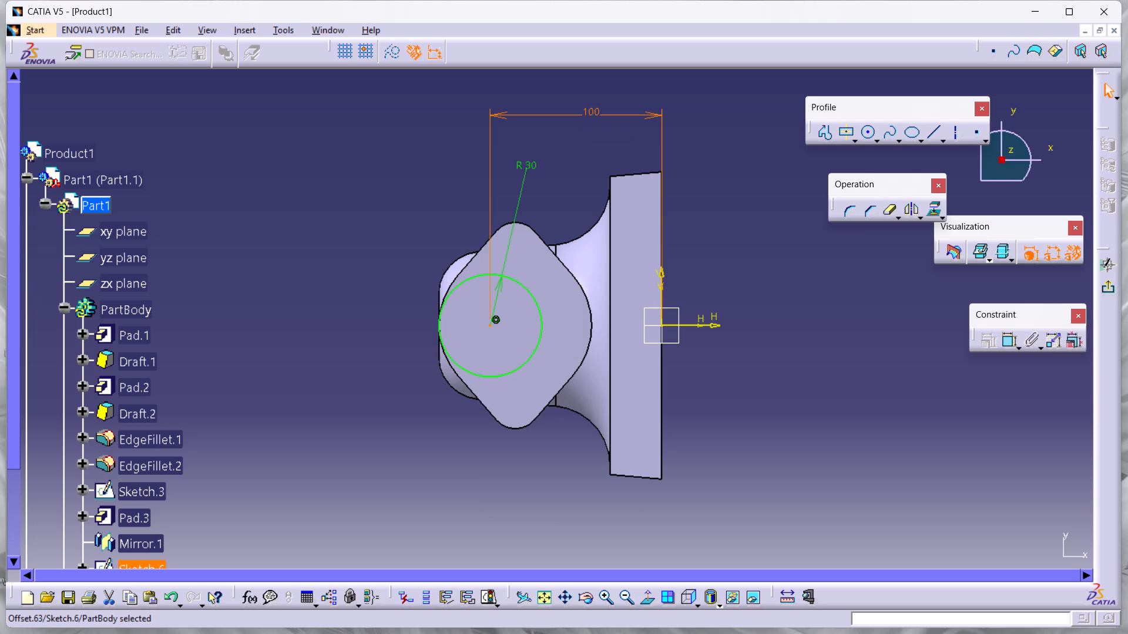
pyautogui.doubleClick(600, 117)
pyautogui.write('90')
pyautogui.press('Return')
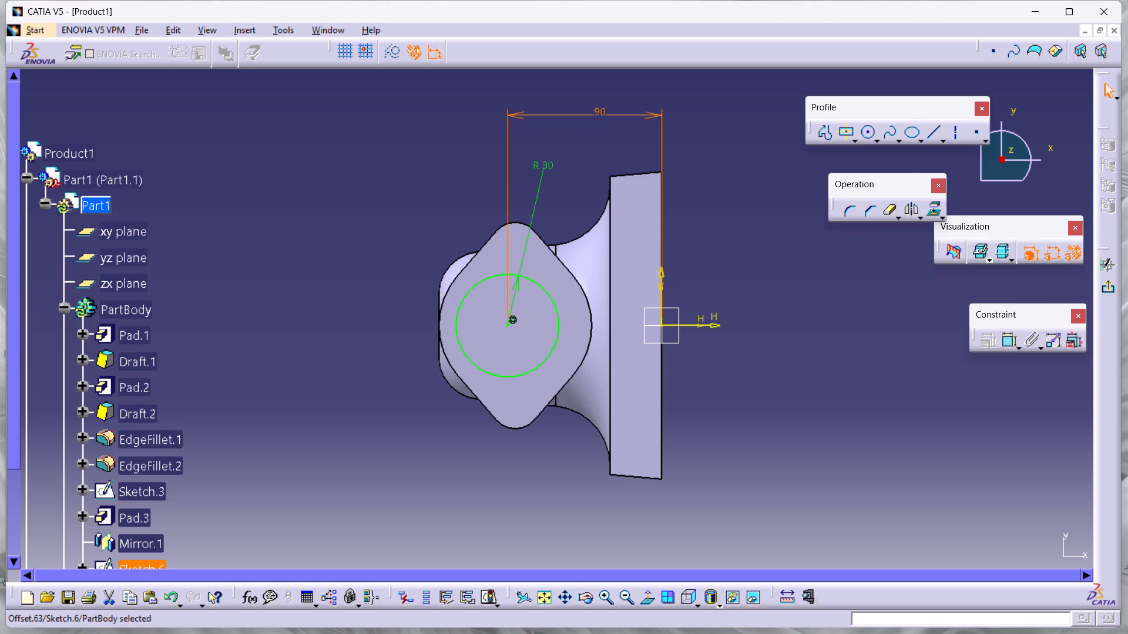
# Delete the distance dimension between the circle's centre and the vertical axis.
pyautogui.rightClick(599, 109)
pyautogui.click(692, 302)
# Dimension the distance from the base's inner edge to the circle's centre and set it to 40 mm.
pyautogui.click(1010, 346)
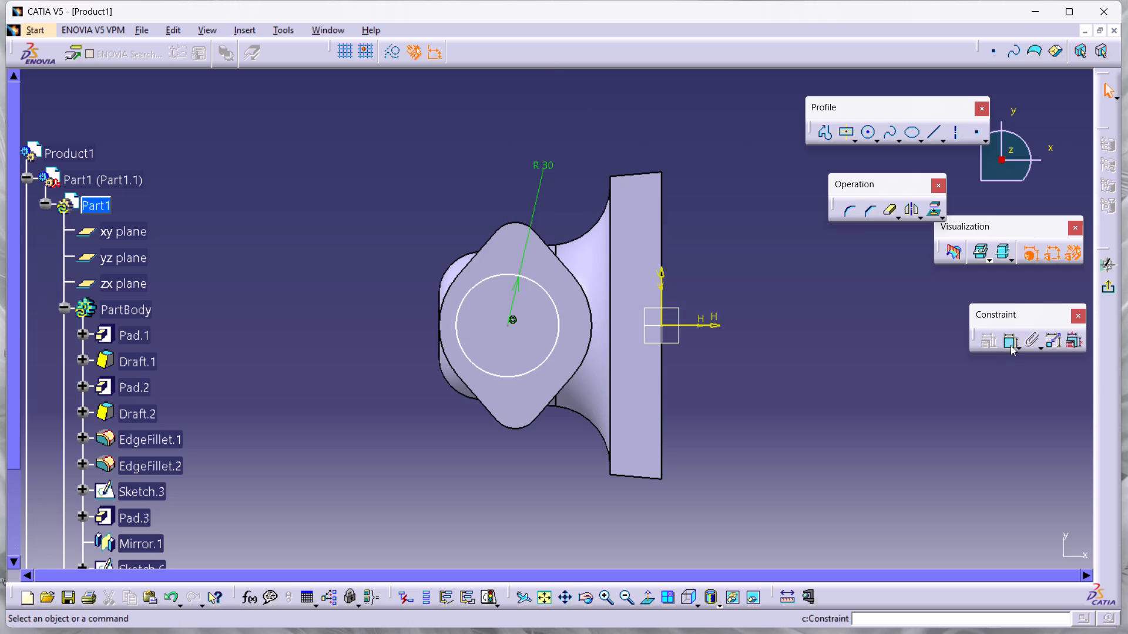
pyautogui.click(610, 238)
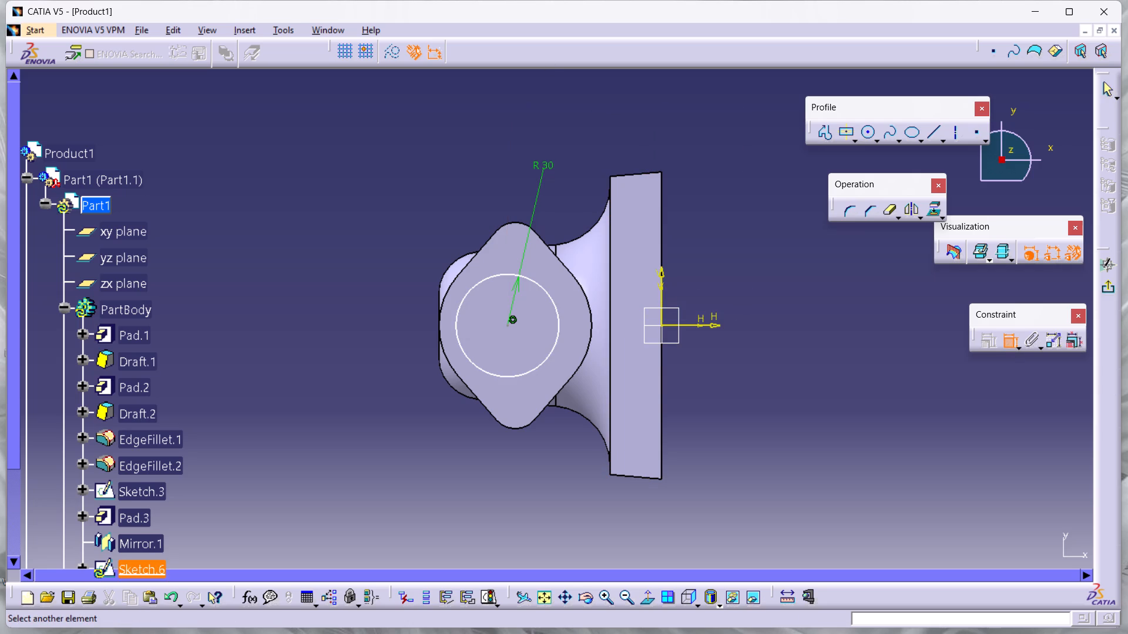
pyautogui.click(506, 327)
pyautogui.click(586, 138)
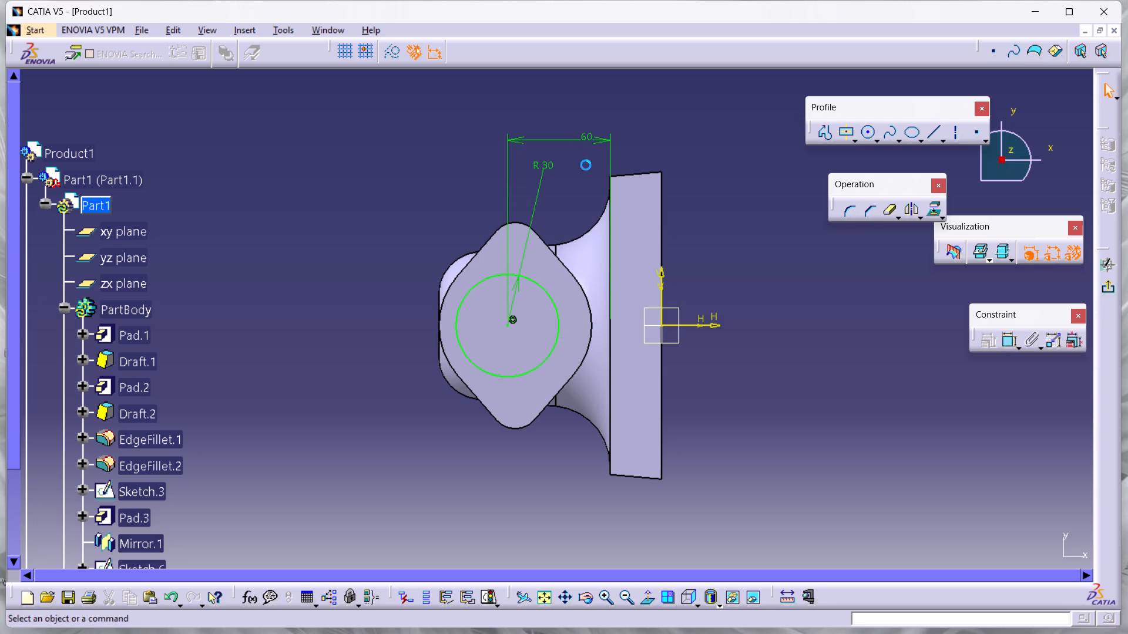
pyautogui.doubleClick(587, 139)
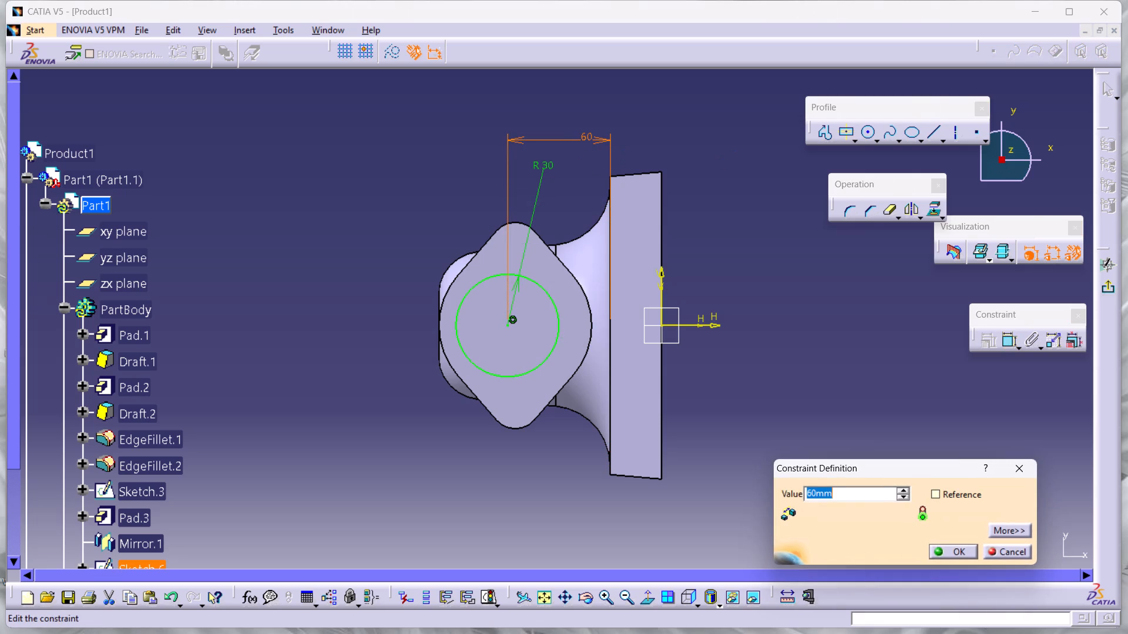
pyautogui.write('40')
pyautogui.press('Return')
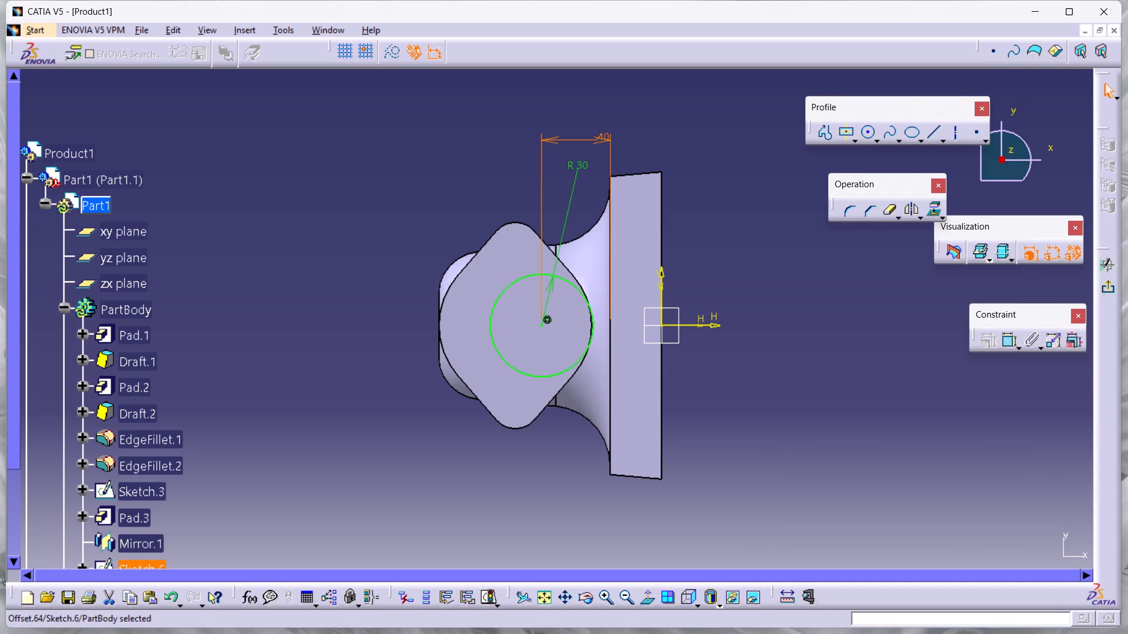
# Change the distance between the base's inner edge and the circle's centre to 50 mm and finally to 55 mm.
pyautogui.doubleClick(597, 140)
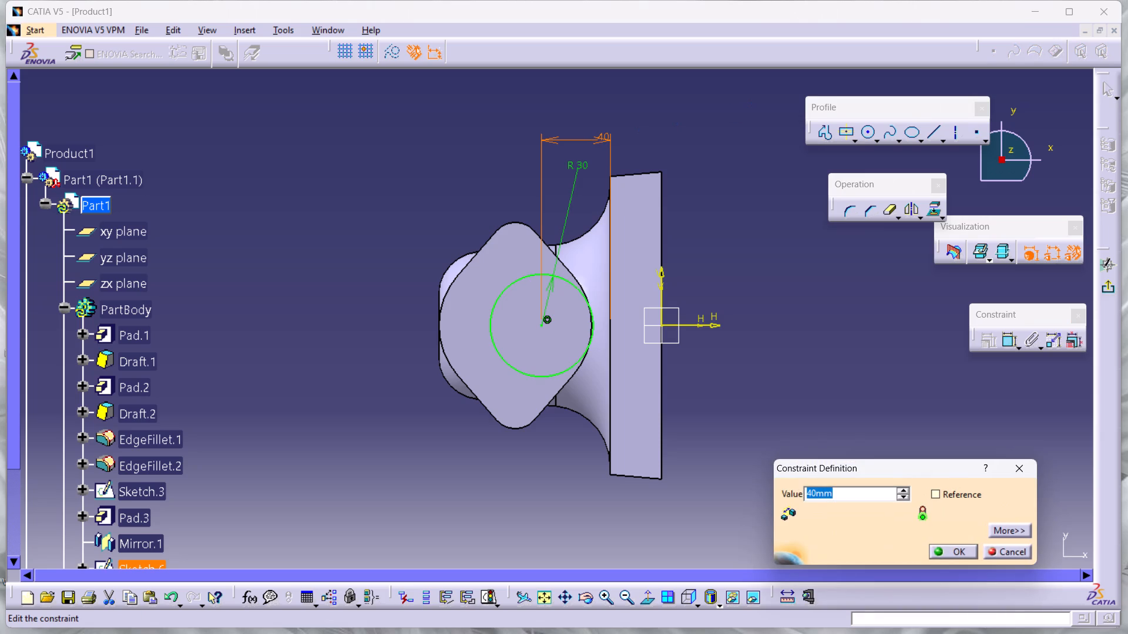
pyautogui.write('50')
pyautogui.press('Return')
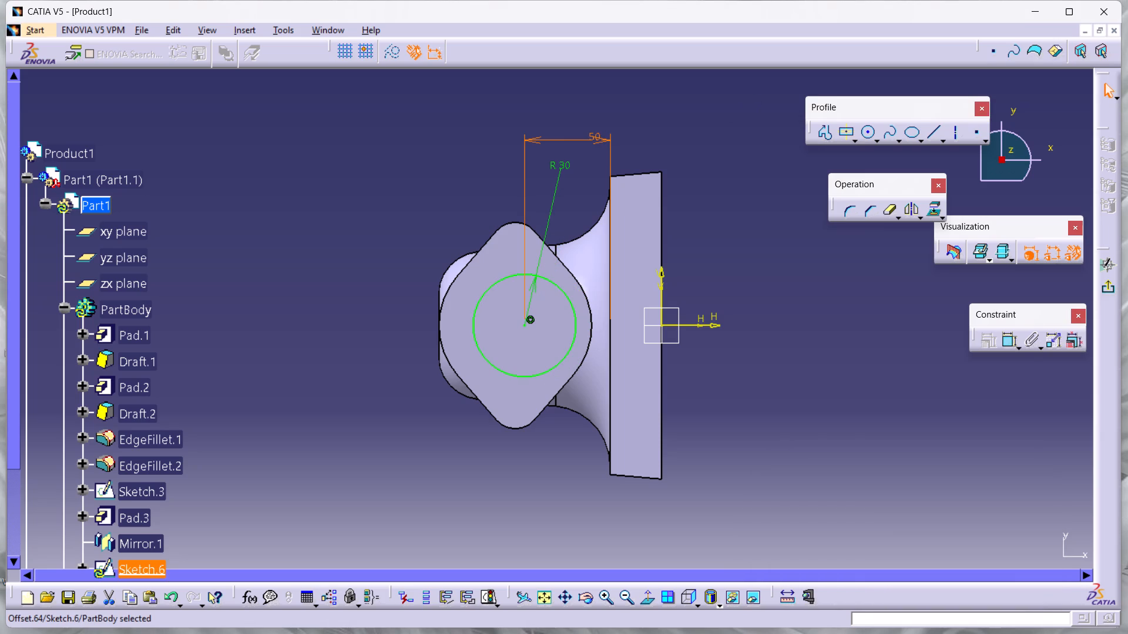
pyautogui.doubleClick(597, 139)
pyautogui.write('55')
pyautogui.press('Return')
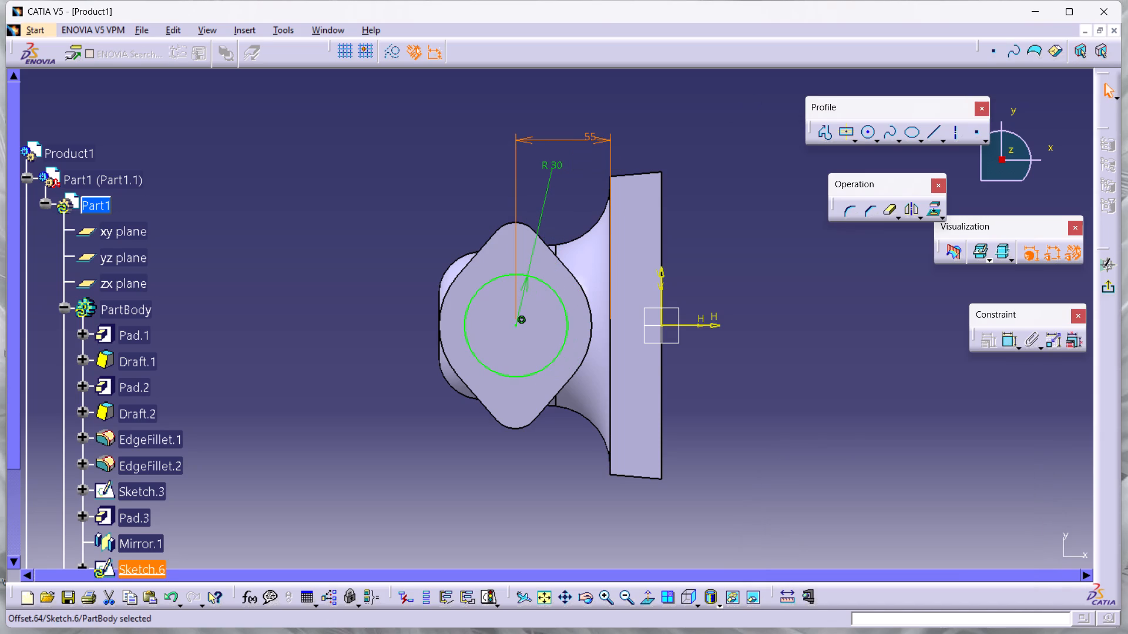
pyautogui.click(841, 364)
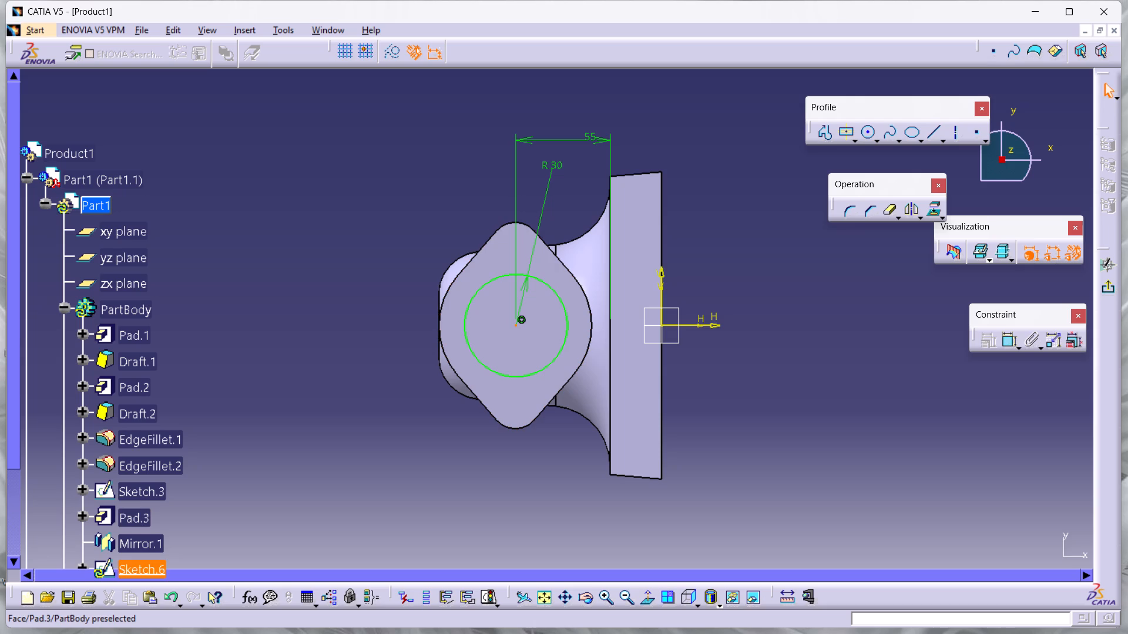
# Project the Pad.3 face's outer arc edge, on the side away from the base, into the sketch.
pyautogui.click(438, 320)
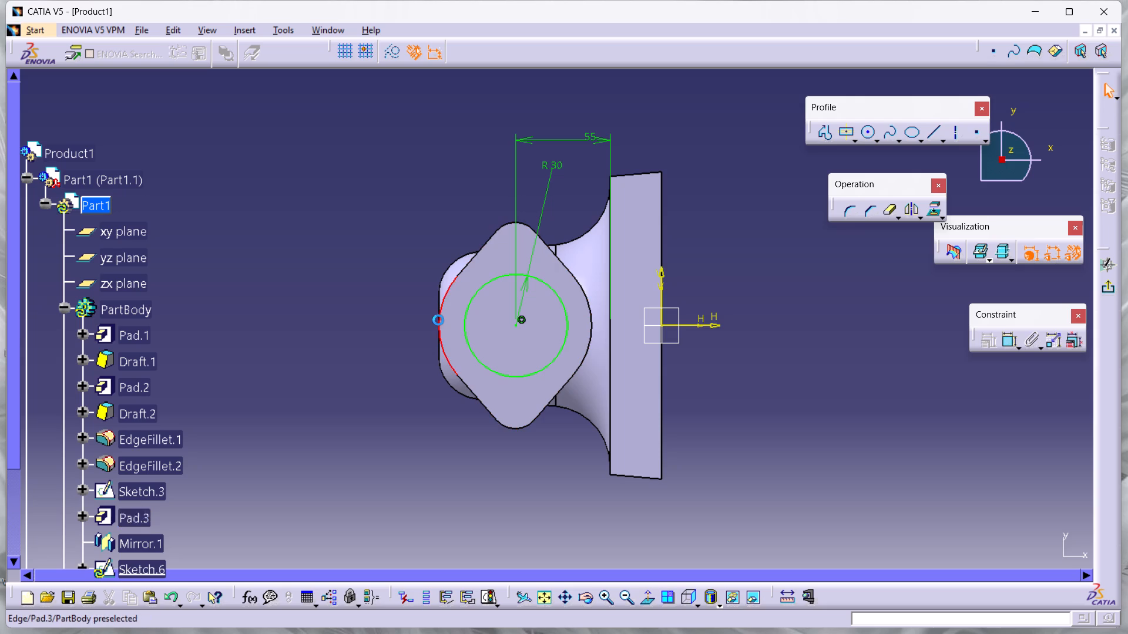
pyautogui.click(934, 214)
pyautogui.click(857, 456)
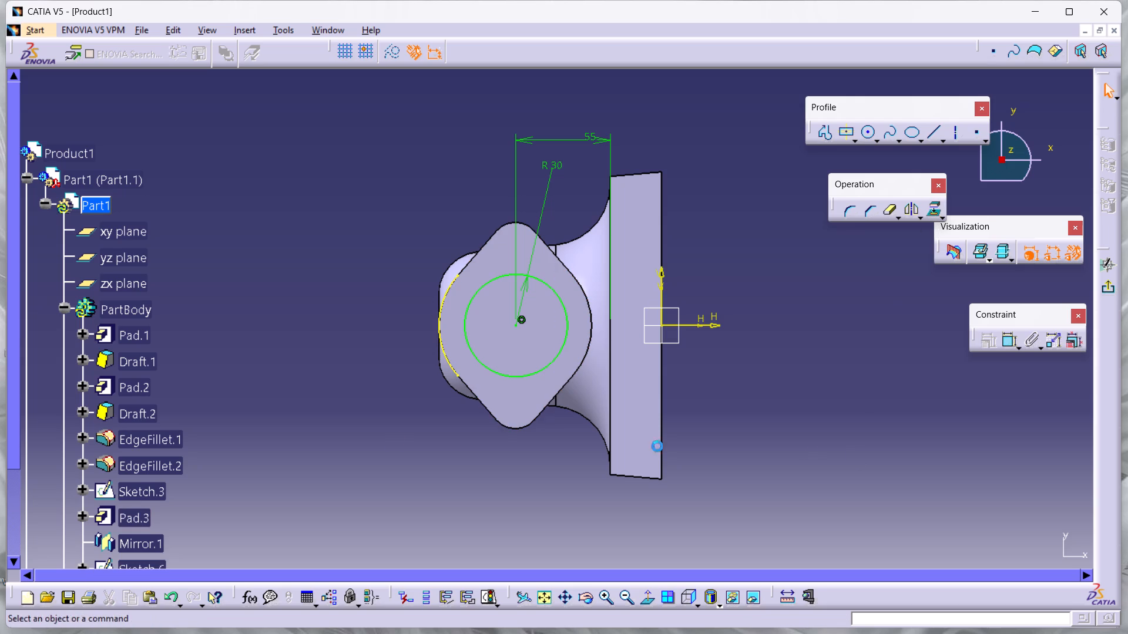
# Convert the projected arc to construction geometry and leave construction mode off for new elements.
pyautogui.click(439, 317)
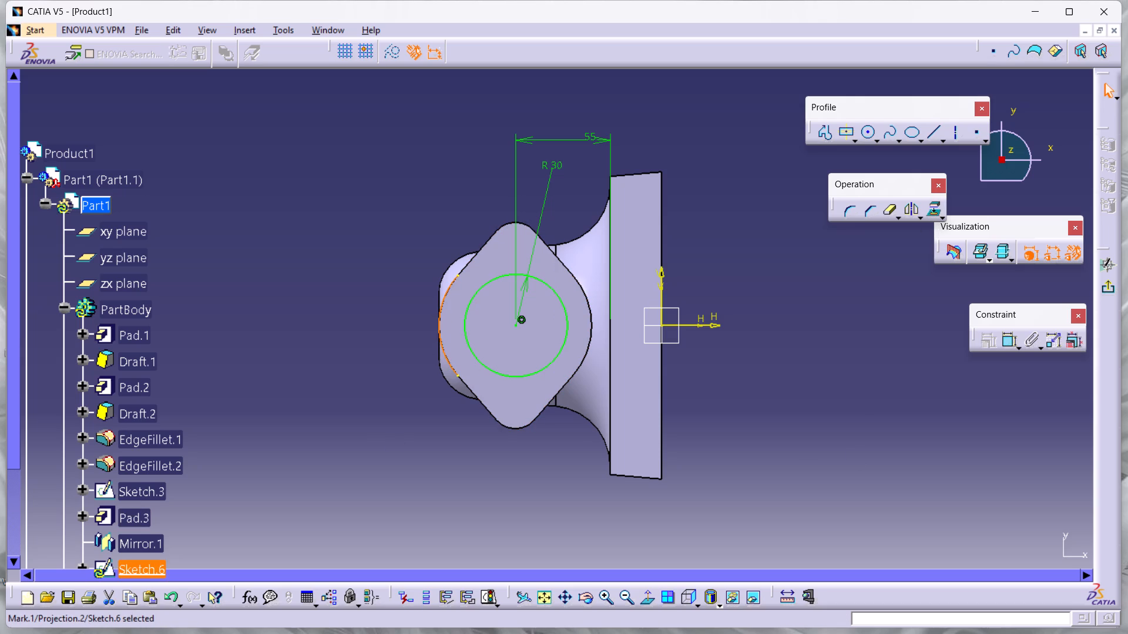
pyautogui.click(393, 59)
pyautogui.click(388, 190)
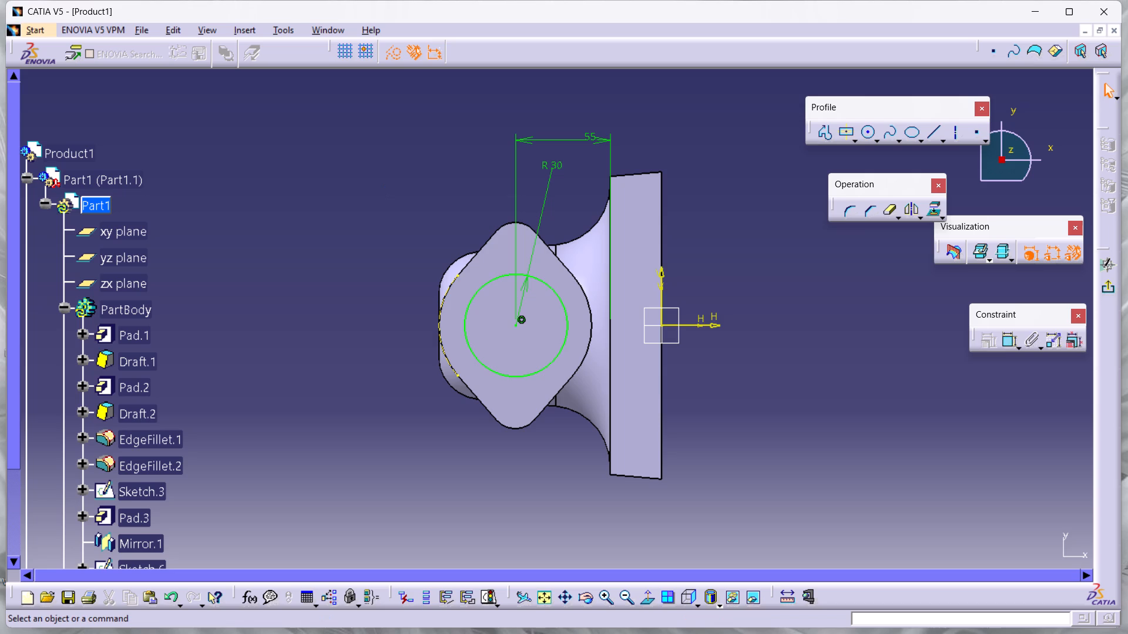
pyautogui.click(397, 59)
pyautogui.click(384, 187)
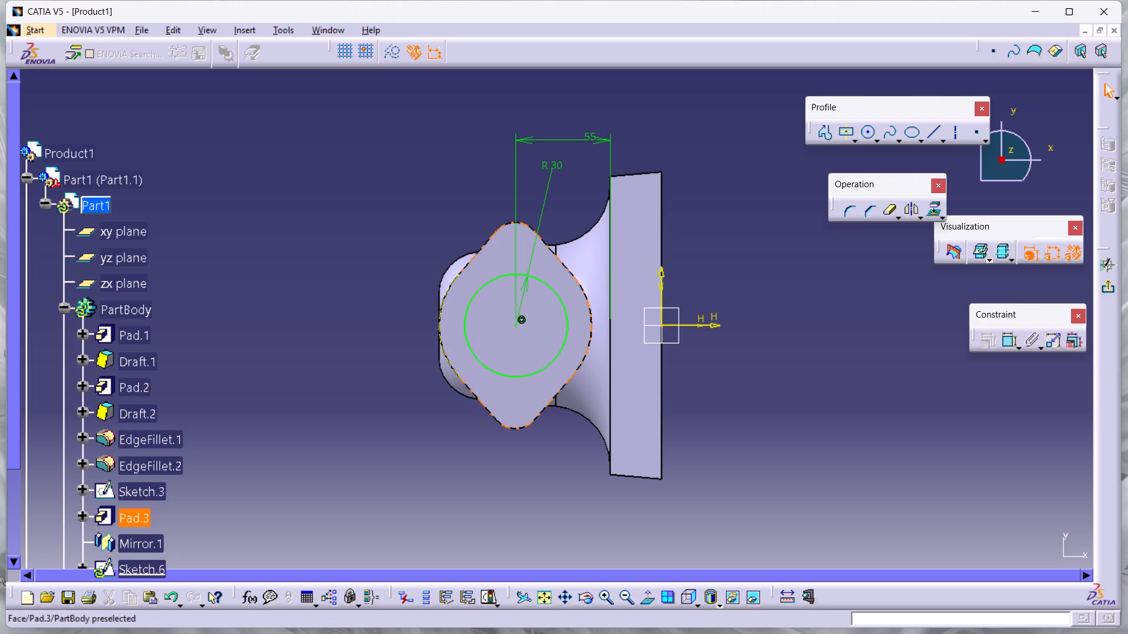
# Delete the radius-dimensioned circle and its leftover centre point from the sketch.
pyautogui.rightClick(566, 331)
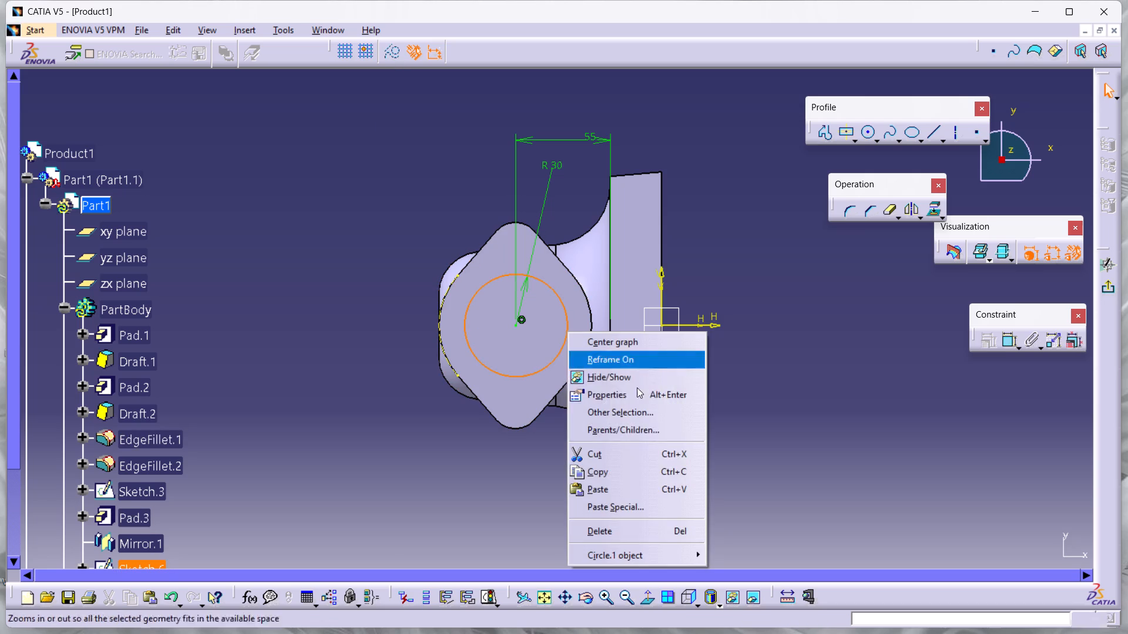
pyautogui.click(684, 531)
pyautogui.click(811, 433)
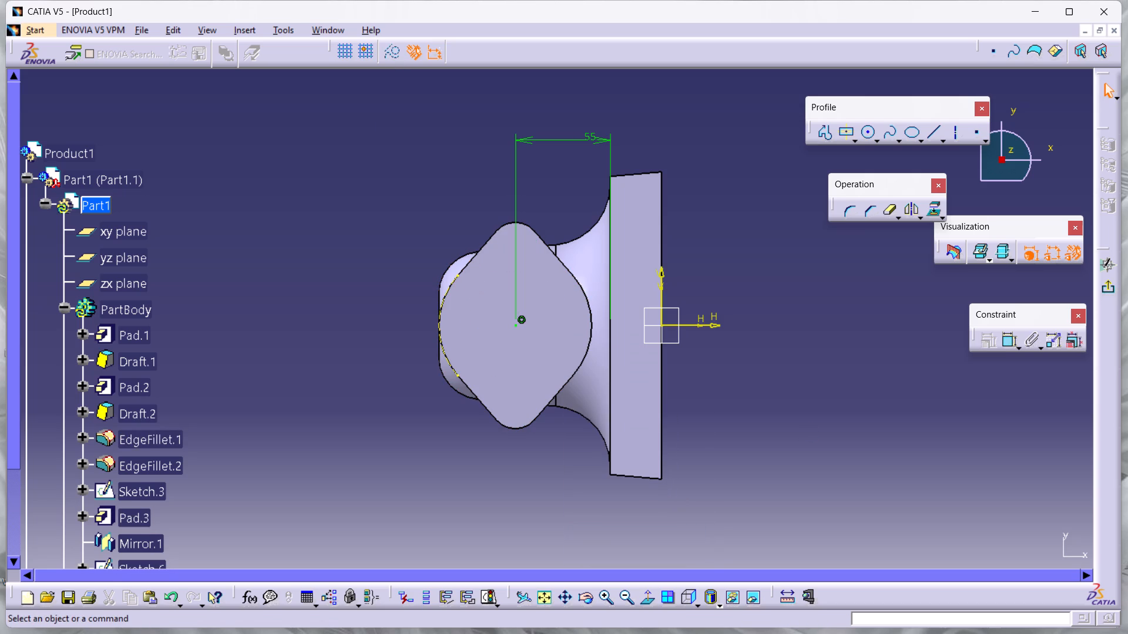
pyautogui.rightClick(516, 325)
pyautogui.click(634, 528)
pyautogui.click(792, 440)
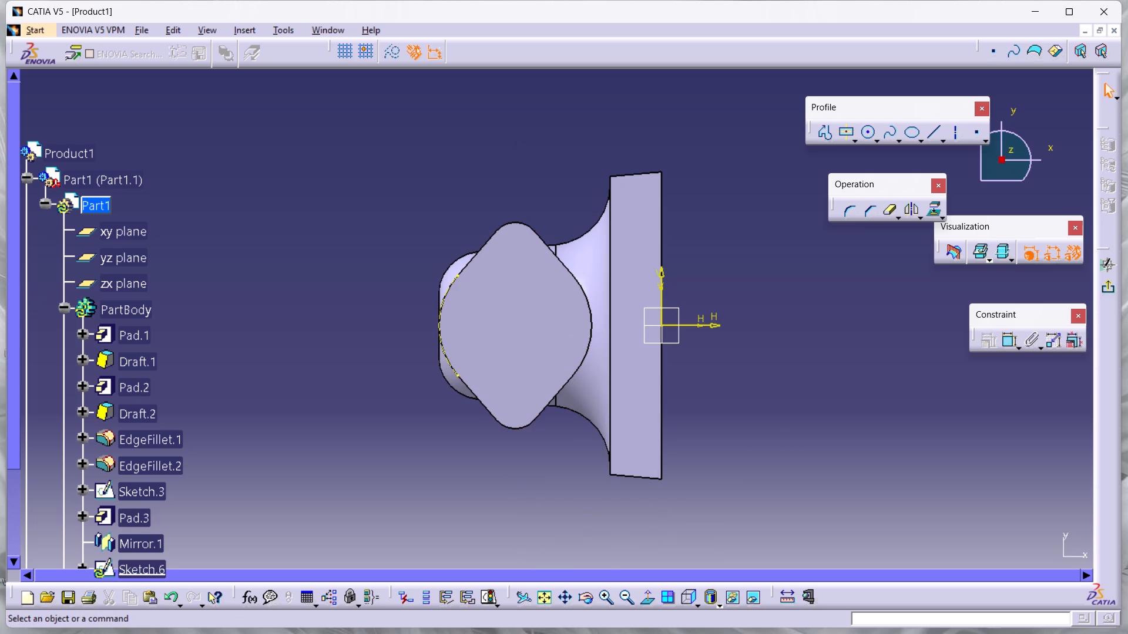
# Draw a horizontal axis about 264 mm long along the sketch's H axis, crossing the whole part.
pyautogui.click(1008, 340)
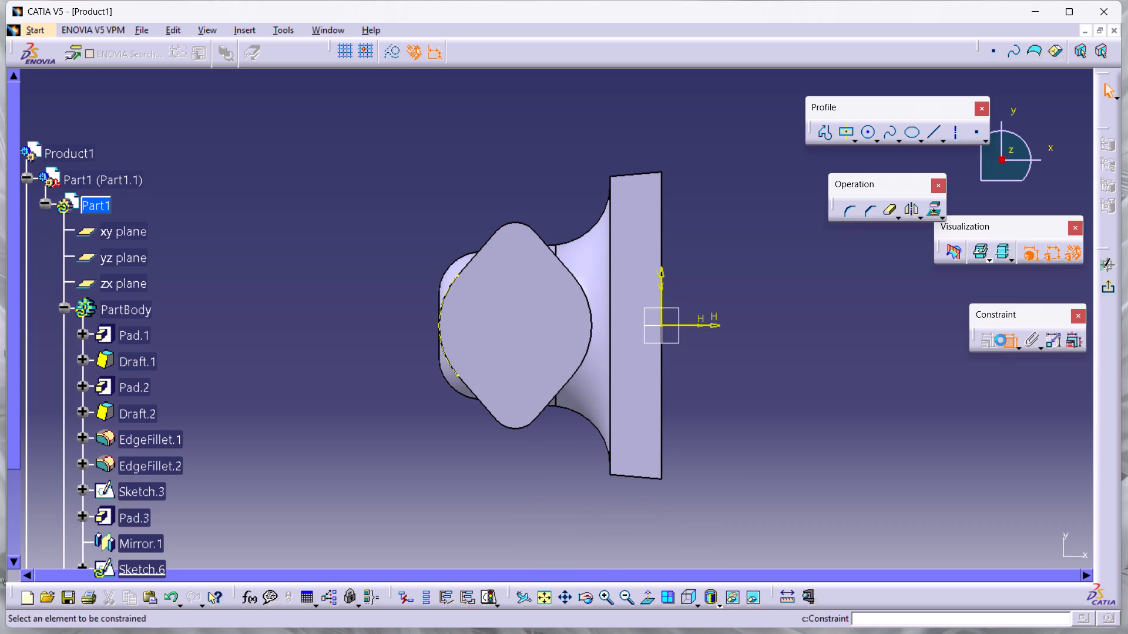
pyautogui.click(868, 134)
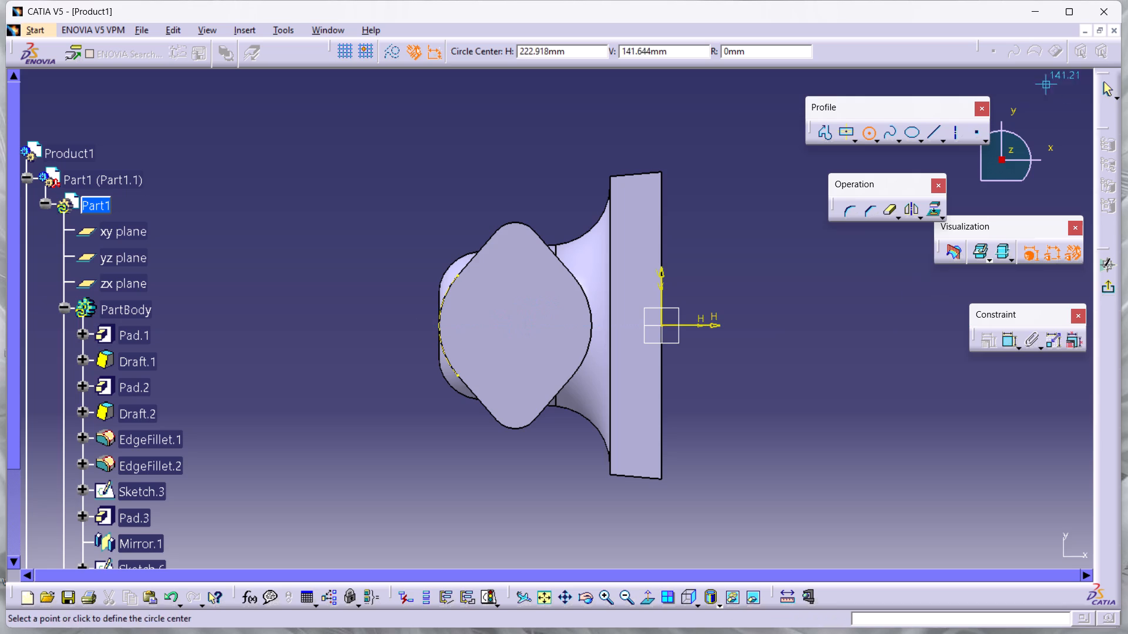
pyautogui.click(954, 133)
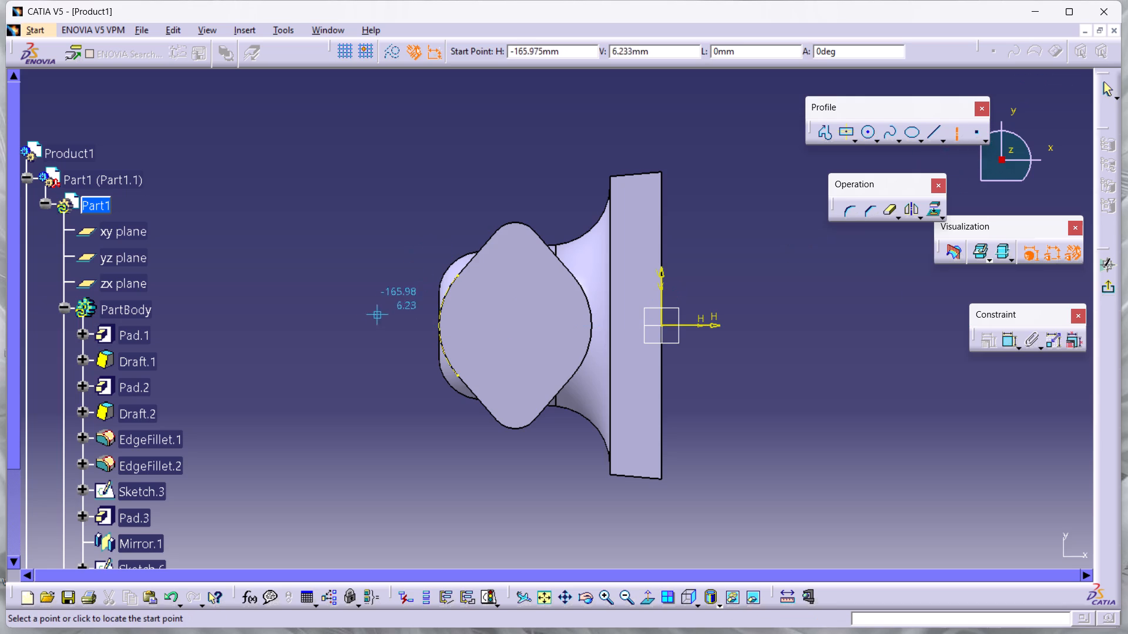
pyautogui.click(354, 325)
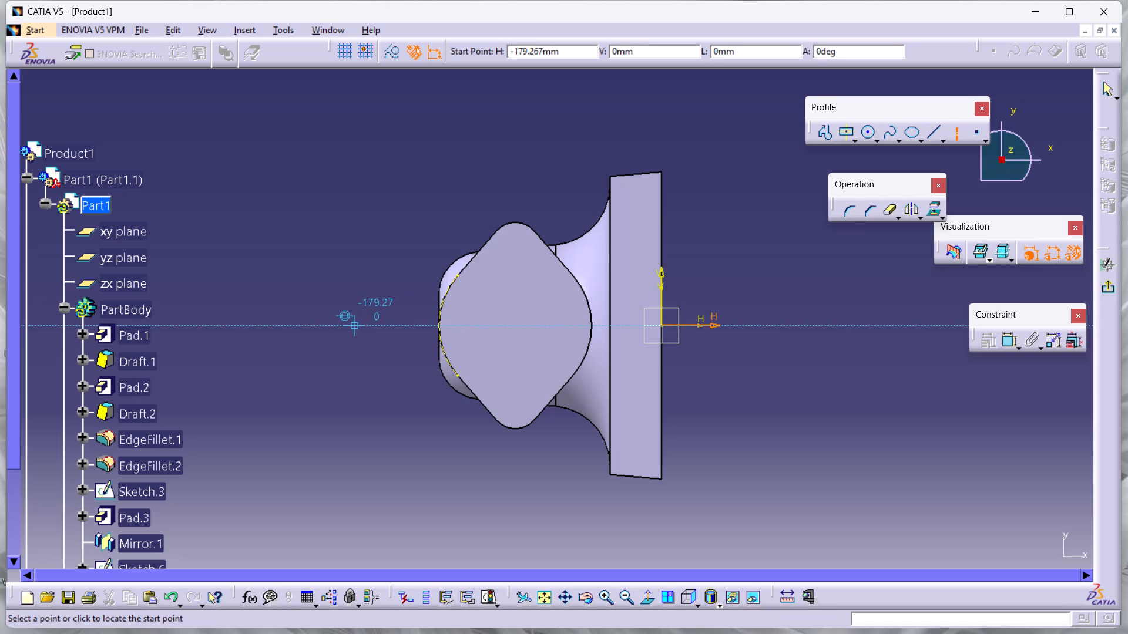
pyautogui.click(807, 326)
pyautogui.click(798, 391)
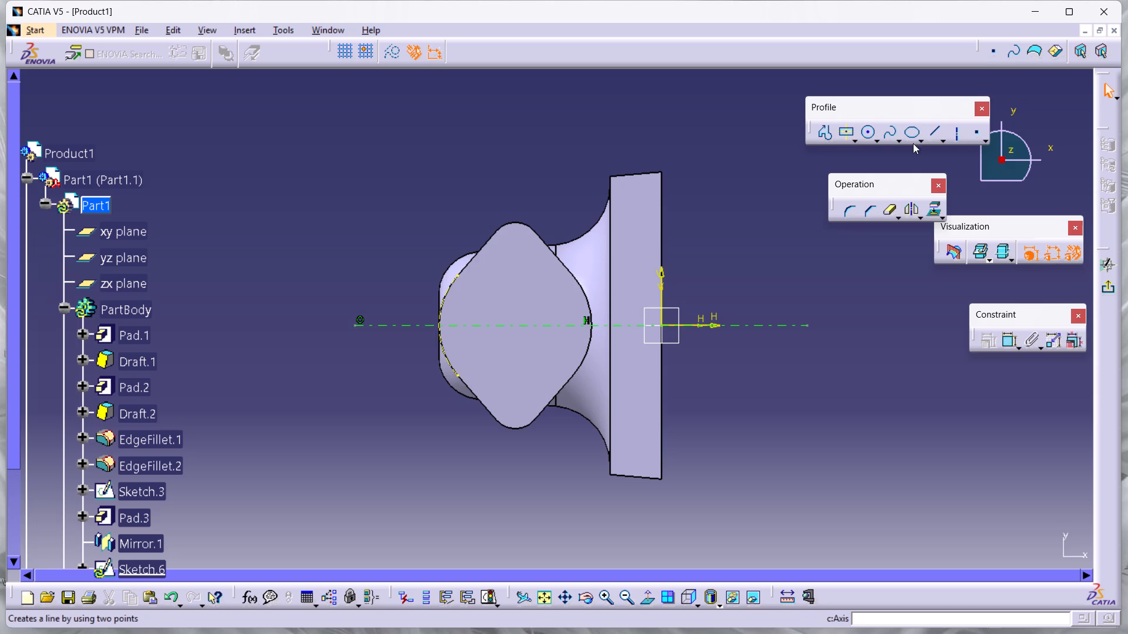
# Draw a circle on the pad face, centred on the axis at the projected arc's centre, about H -85.4 mm.
pyautogui.click(868, 137)
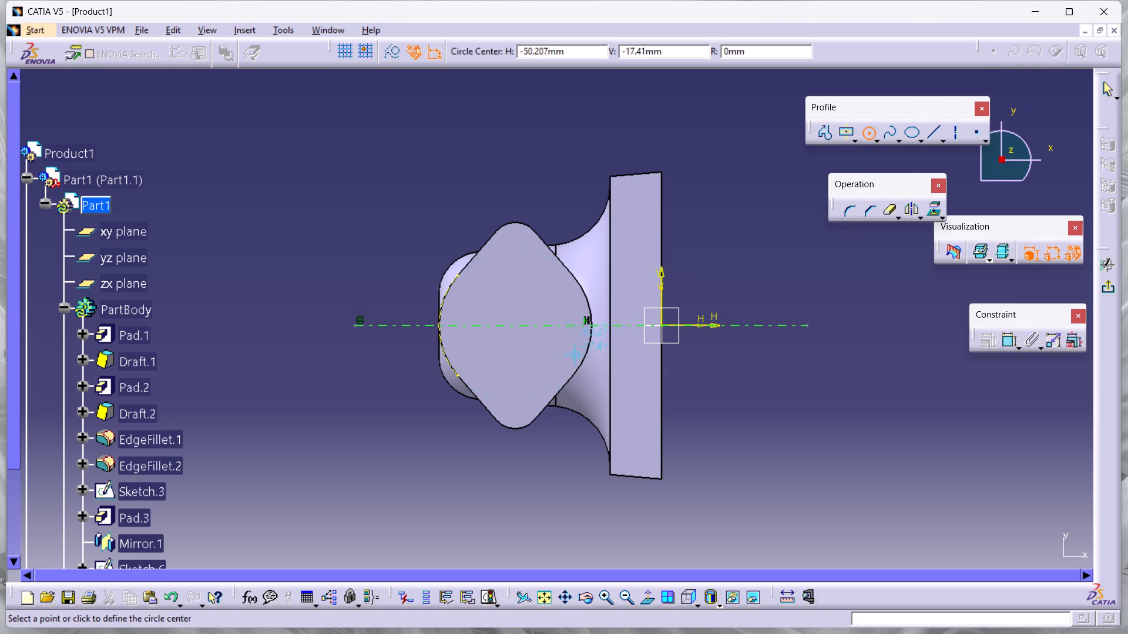
pyautogui.click(518, 326)
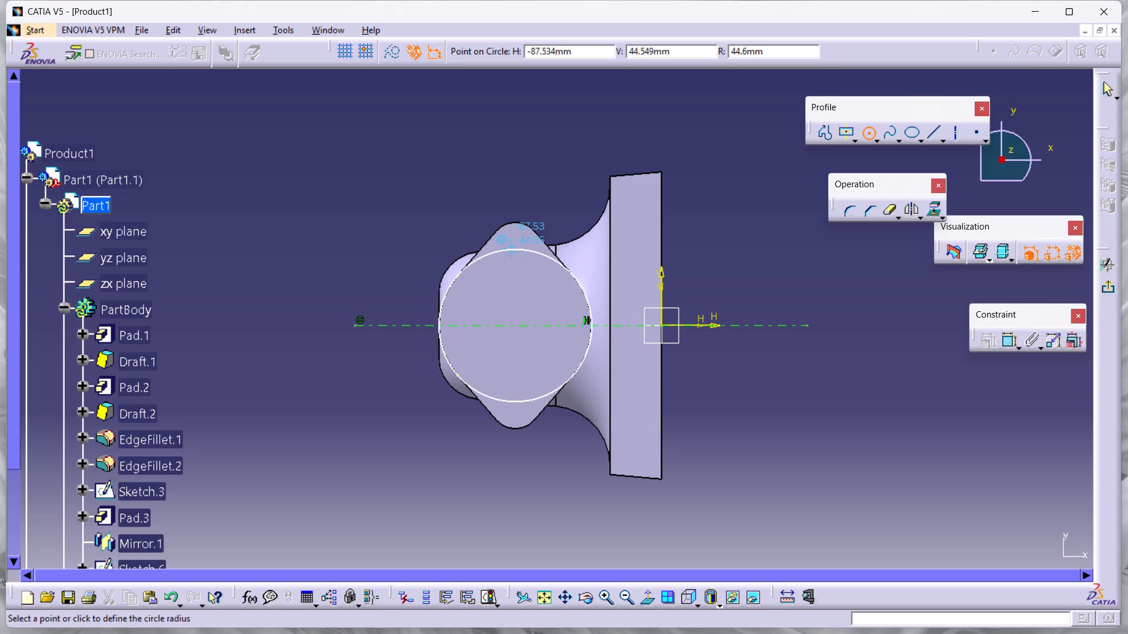
pyautogui.click(510, 275)
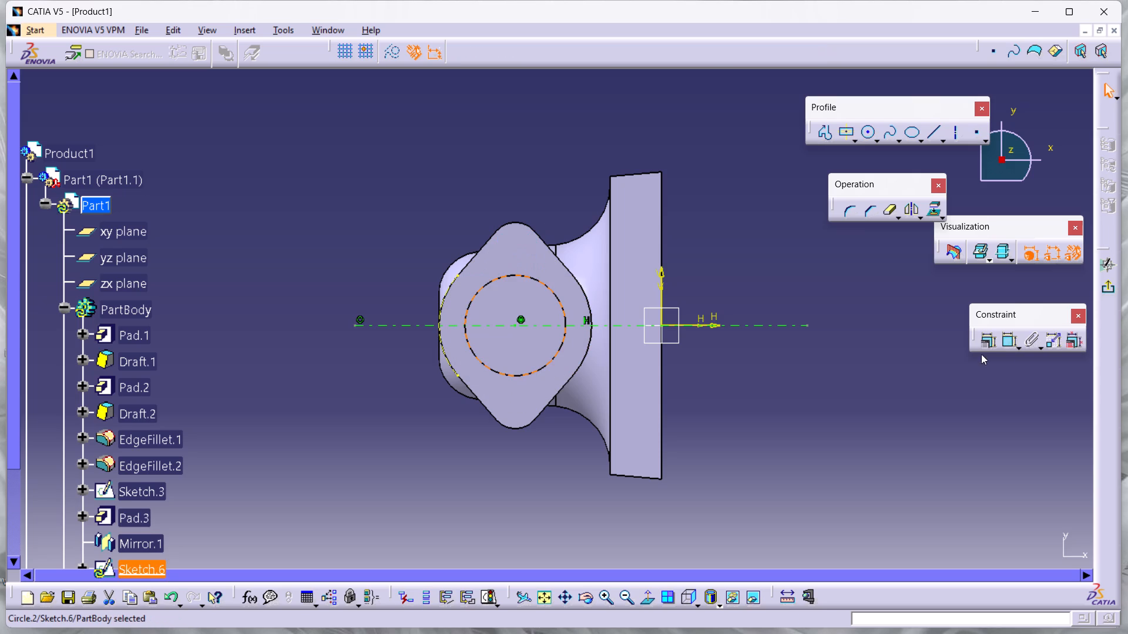
# Constrain the circle on the pad face to a radius of 30 mm and leave the sketch.
pyautogui.click(1006, 343)
pyautogui.click(521, 160)
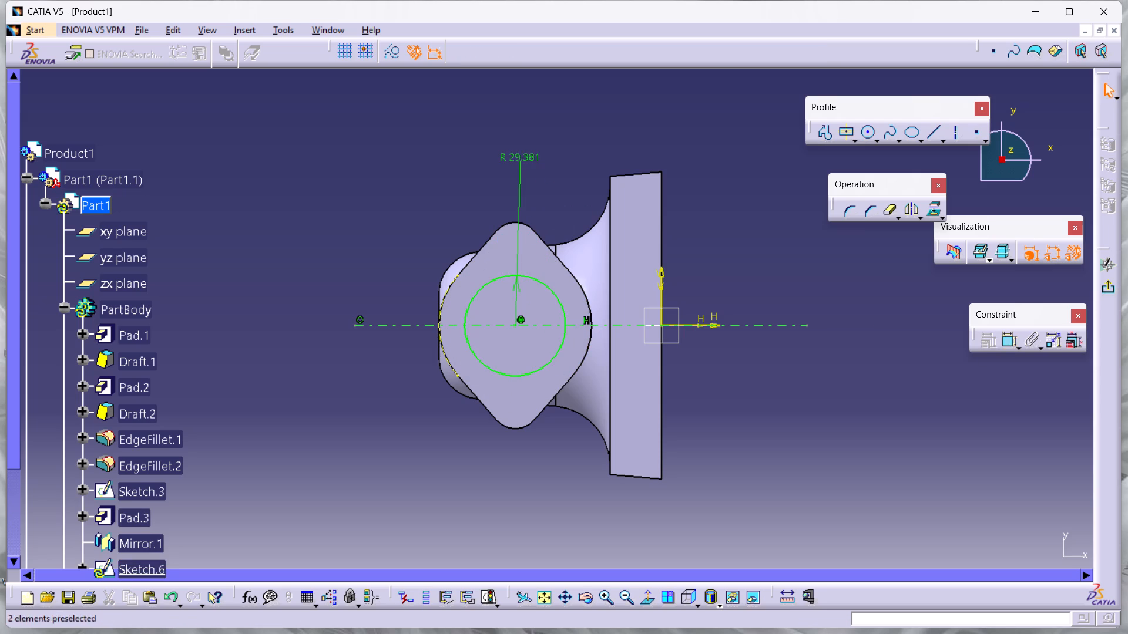
pyautogui.doubleClick(523, 157)
pyautogui.write('30')
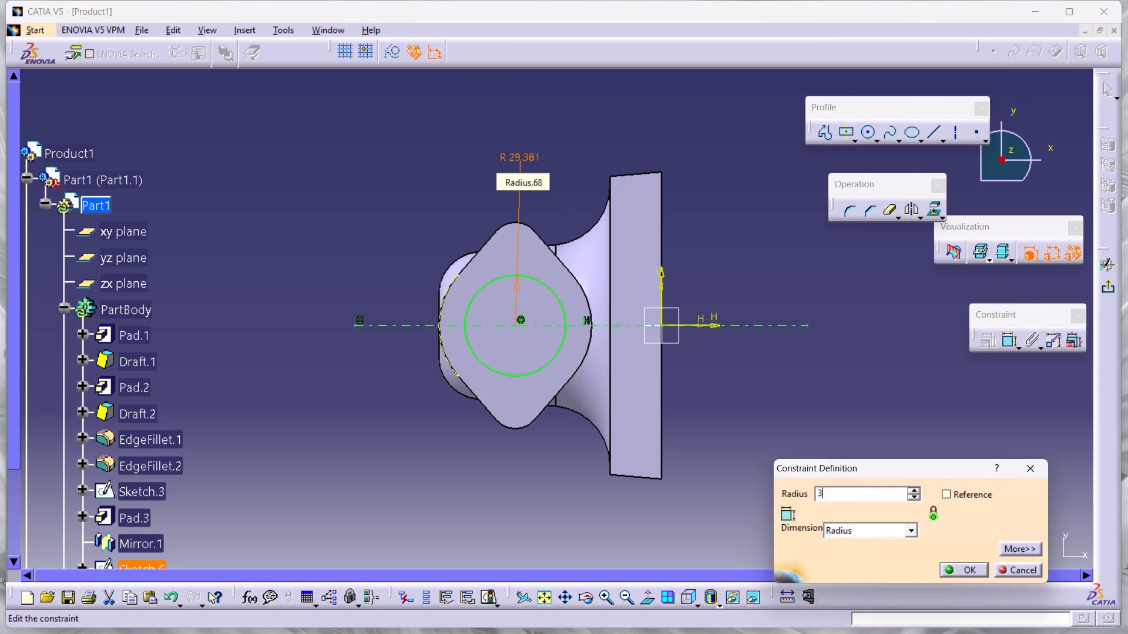
pyautogui.press('Return')
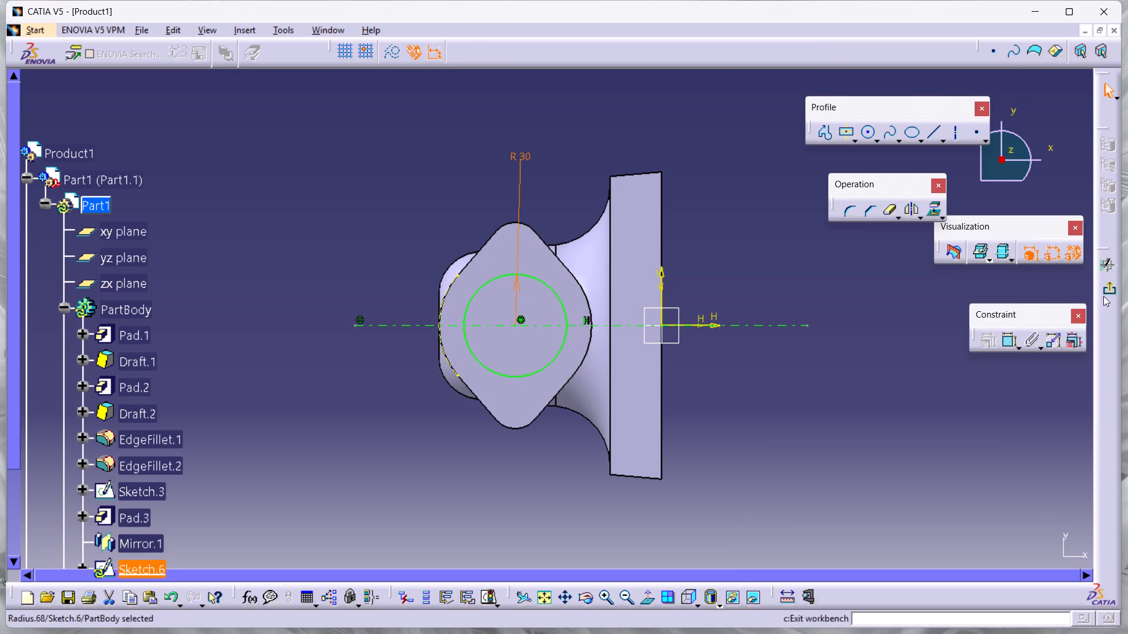
pyautogui.click(1106, 289)
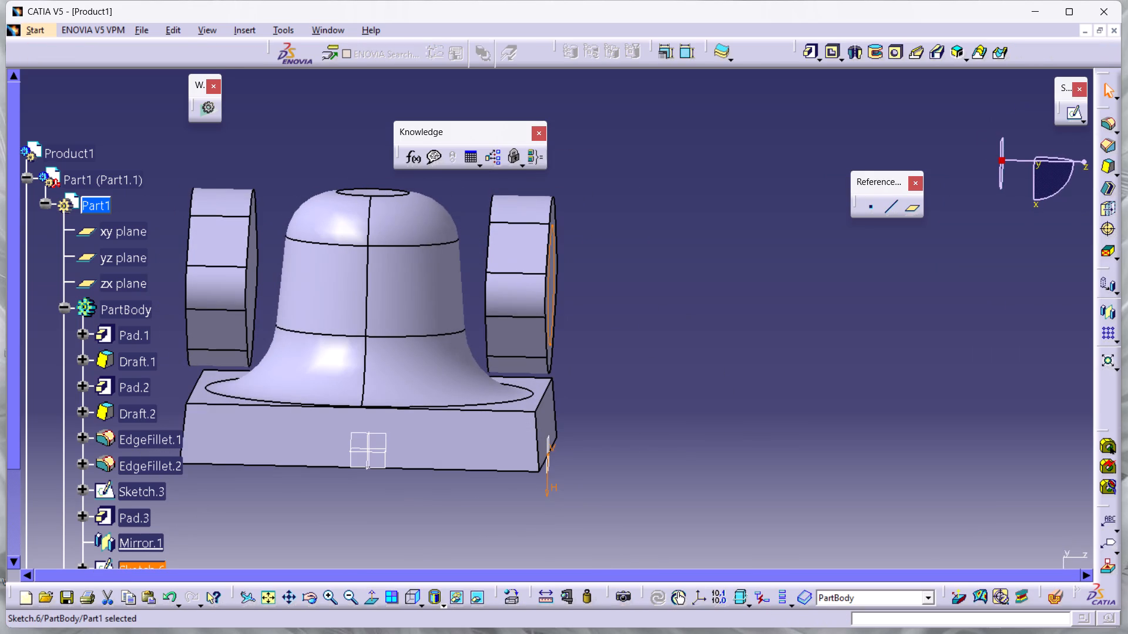
# Extrude the circle 180 mm inward through the boss, reversing the default direction, so that it joins both side pads.
pyautogui.click(810, 55)
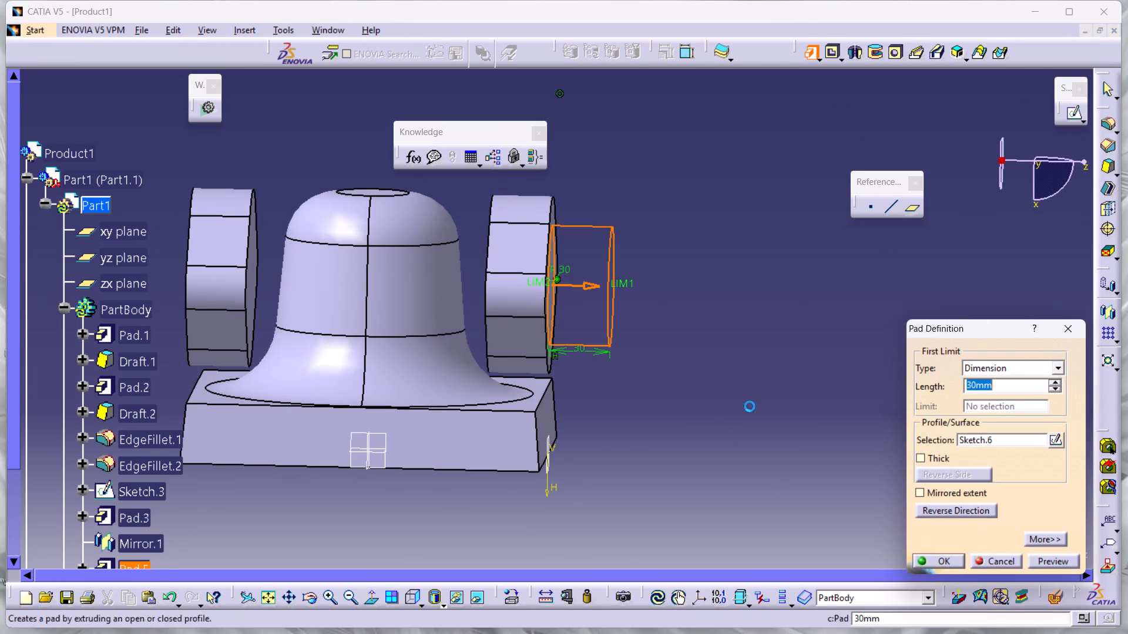
pyautogui.click(592, 288)
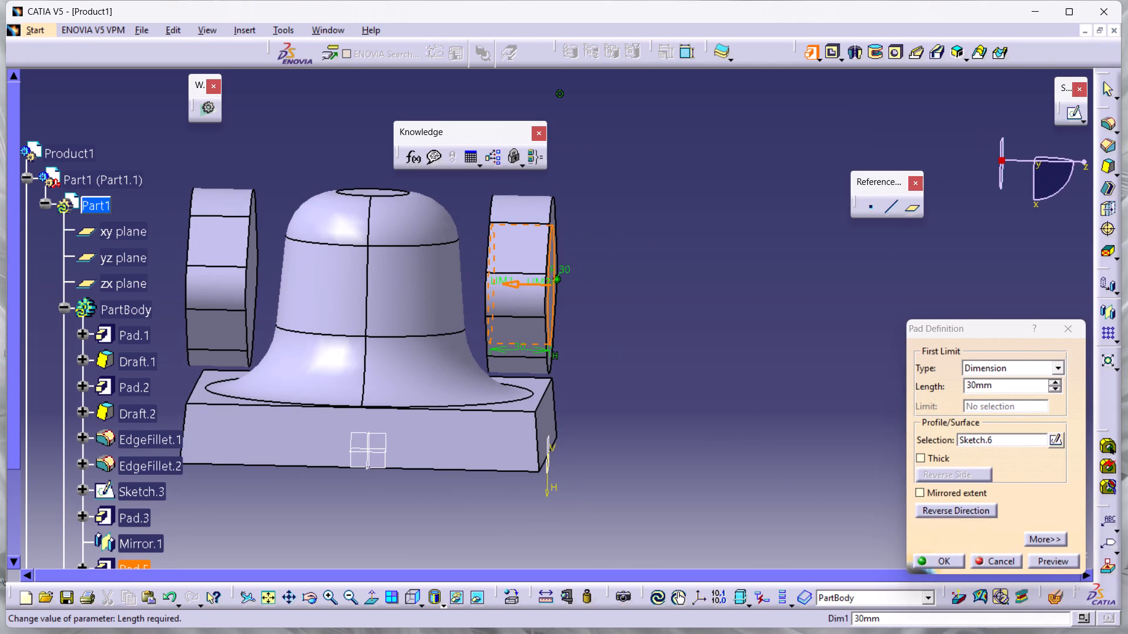
pyautogui.doubleClick(997, 380)
pyautogui.write('180')
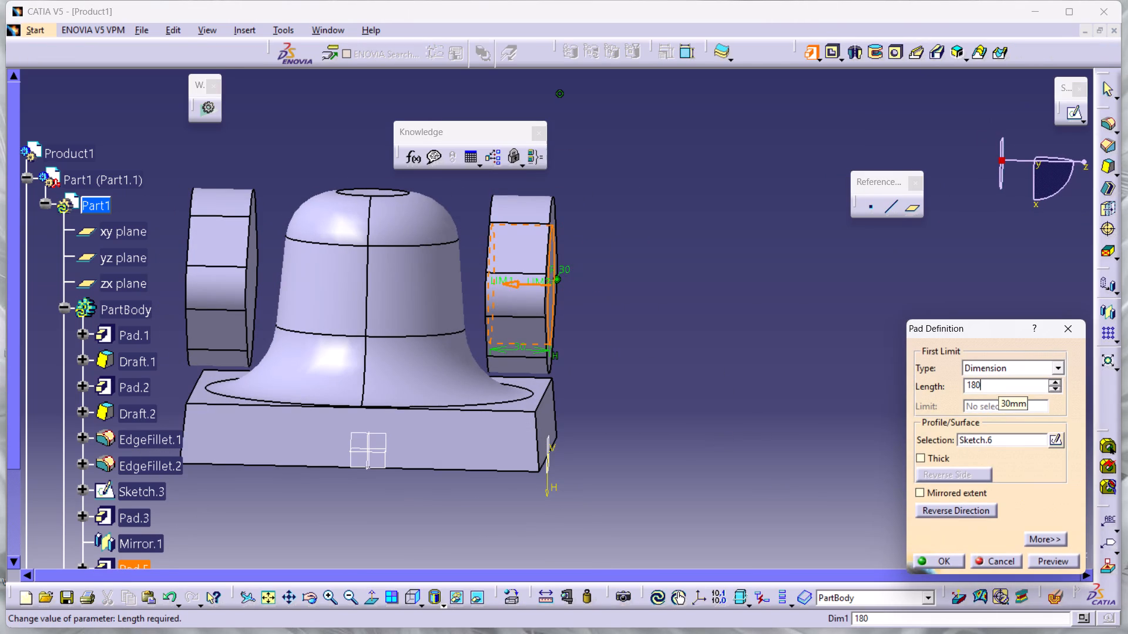
pyautogui.click(1050, 566)
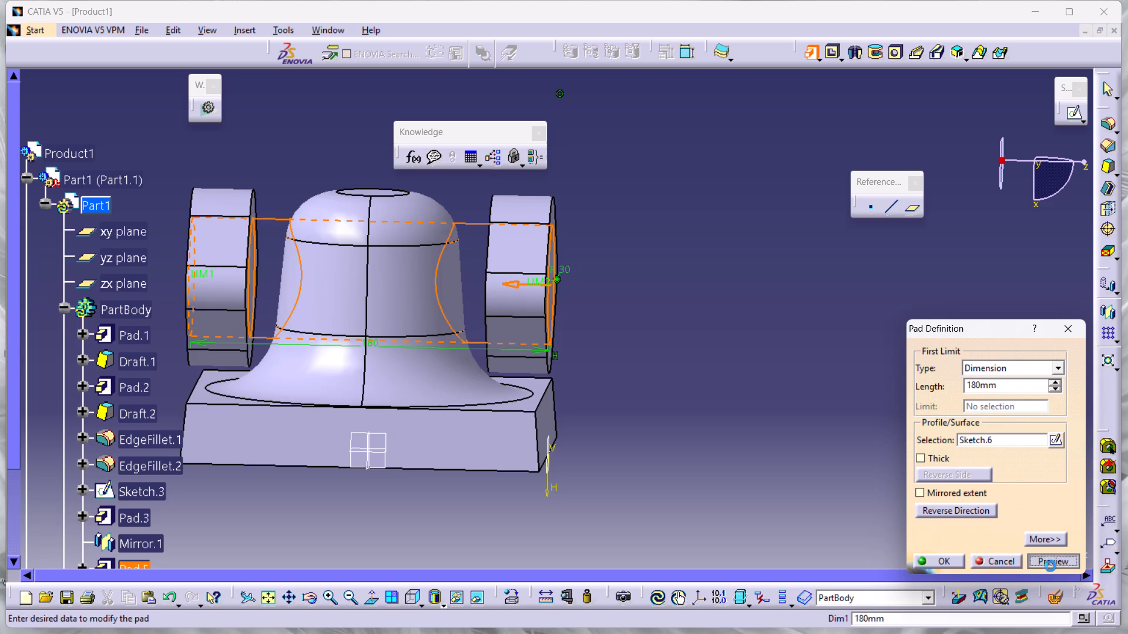
pyautogui.click(944, 559)
pyautogui.click(802, 521)
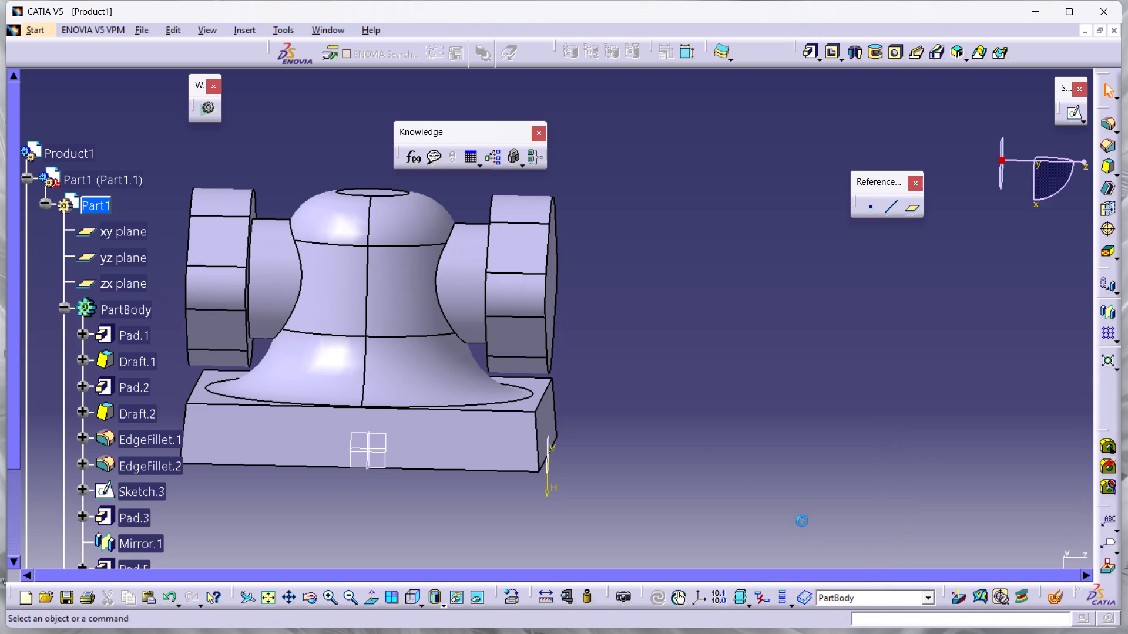
pyautogui.click(723, 442)
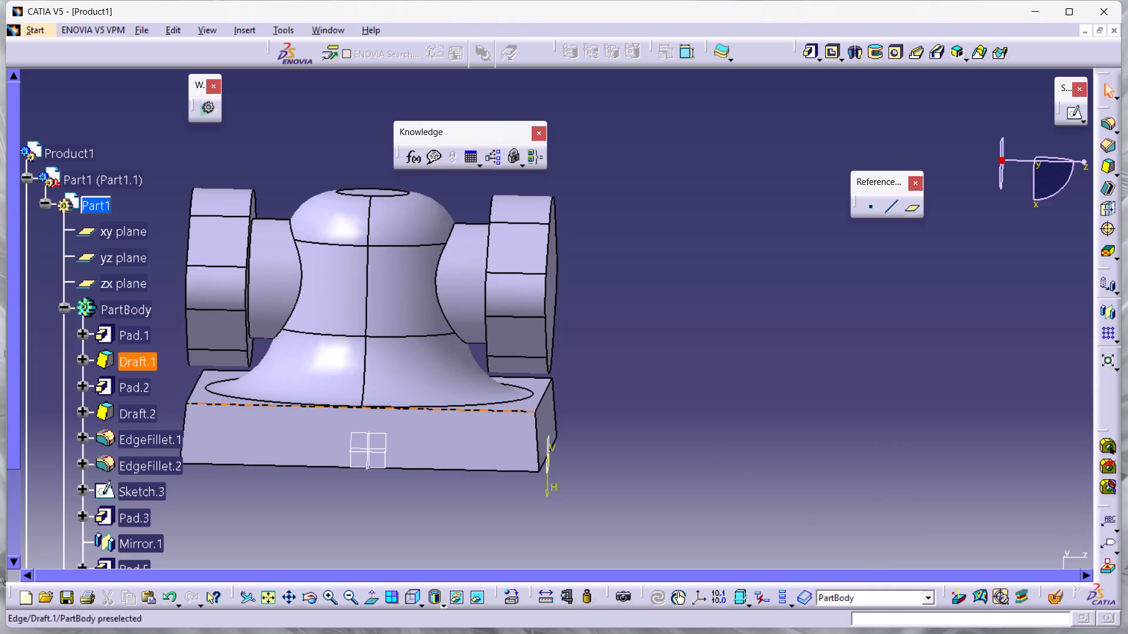
# Insert a new empty body into Part1.
pyautogui.moveTo(210, 399); pyautogui.dragTo(429, 394, button='middle')
pyautogui.moveTo(238, 429); pyautogui.dragTo(291, 295, button='middle')
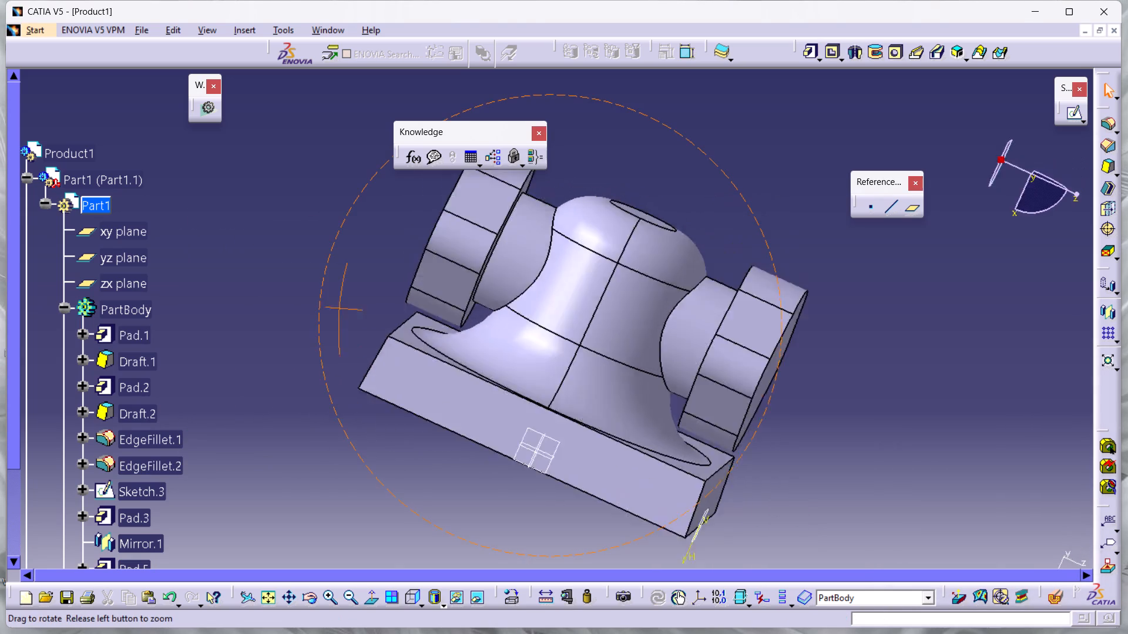
pyautogui.moveTo(291, 295); pyautogui.dragTo(639, 392, button='middle')
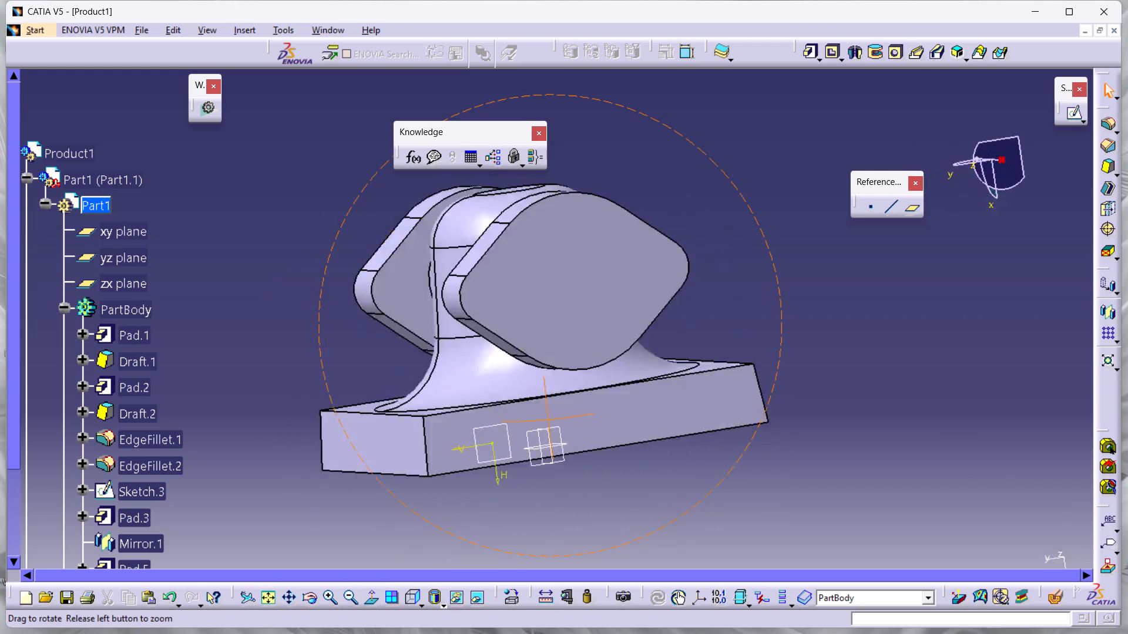
pyautogui.moveTo(639, 392); pyautogui.dragTo(405, 465, button='middle')
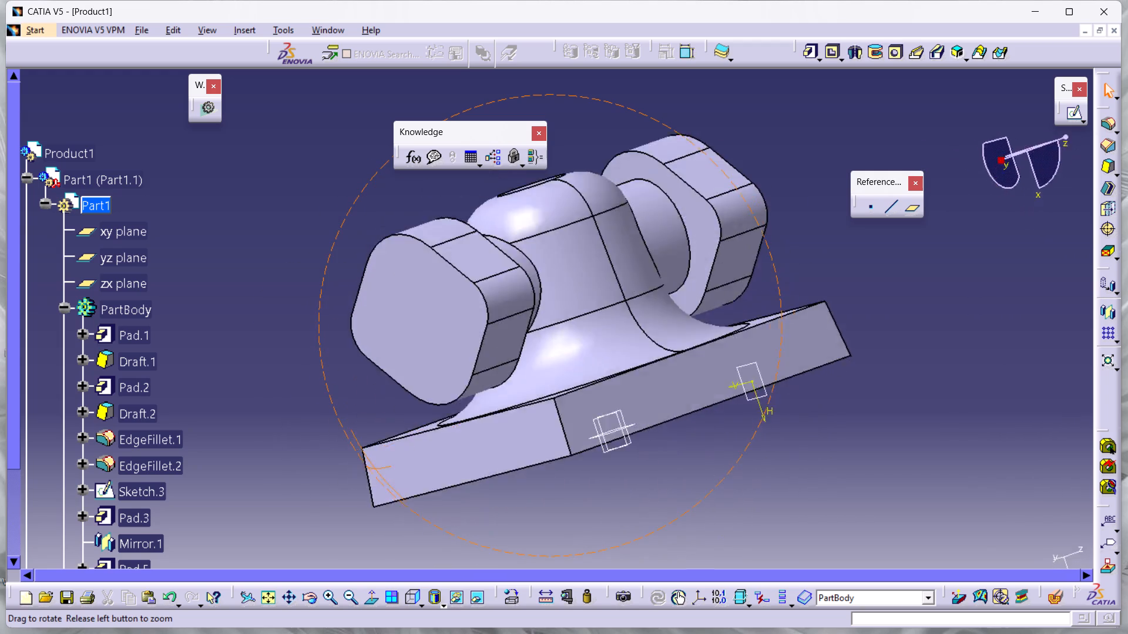
pyautogui.moveTo(405, 465); pyautogui.dragTo(327, 382, button='middle')
pyautogui.click(305, 383)
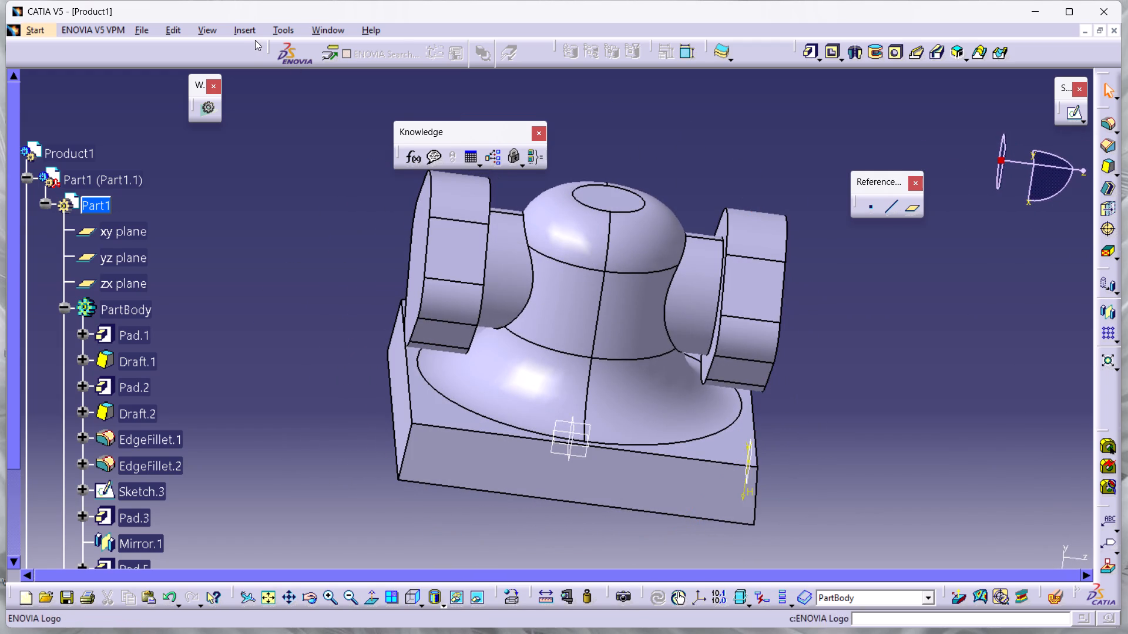
pyautogui.click(245, 31)
pyautogui.click(307, 72)
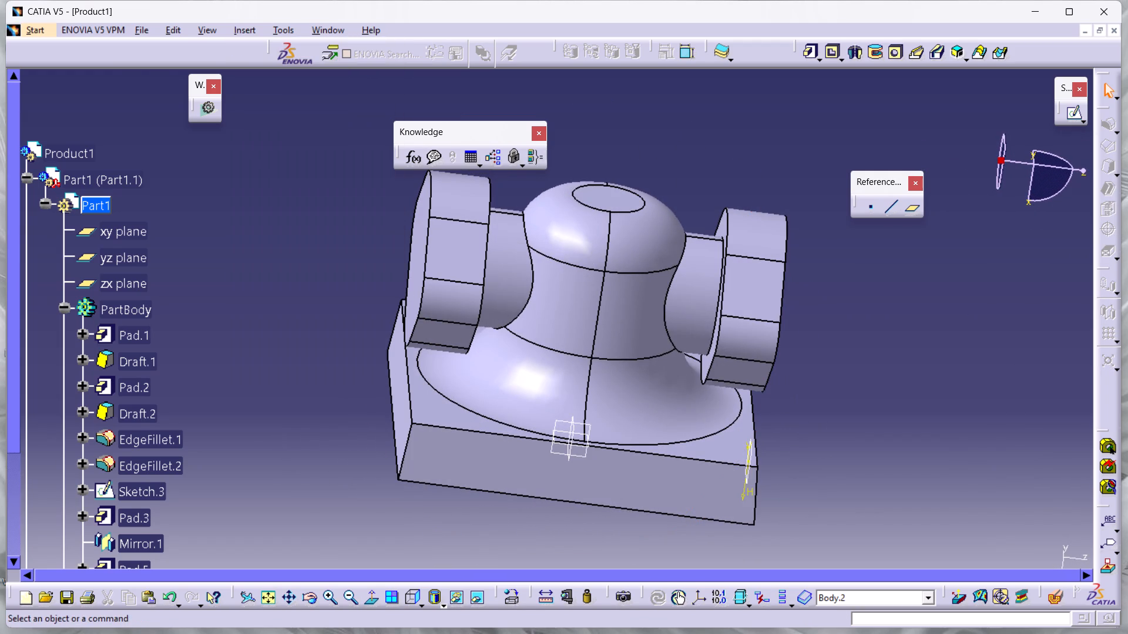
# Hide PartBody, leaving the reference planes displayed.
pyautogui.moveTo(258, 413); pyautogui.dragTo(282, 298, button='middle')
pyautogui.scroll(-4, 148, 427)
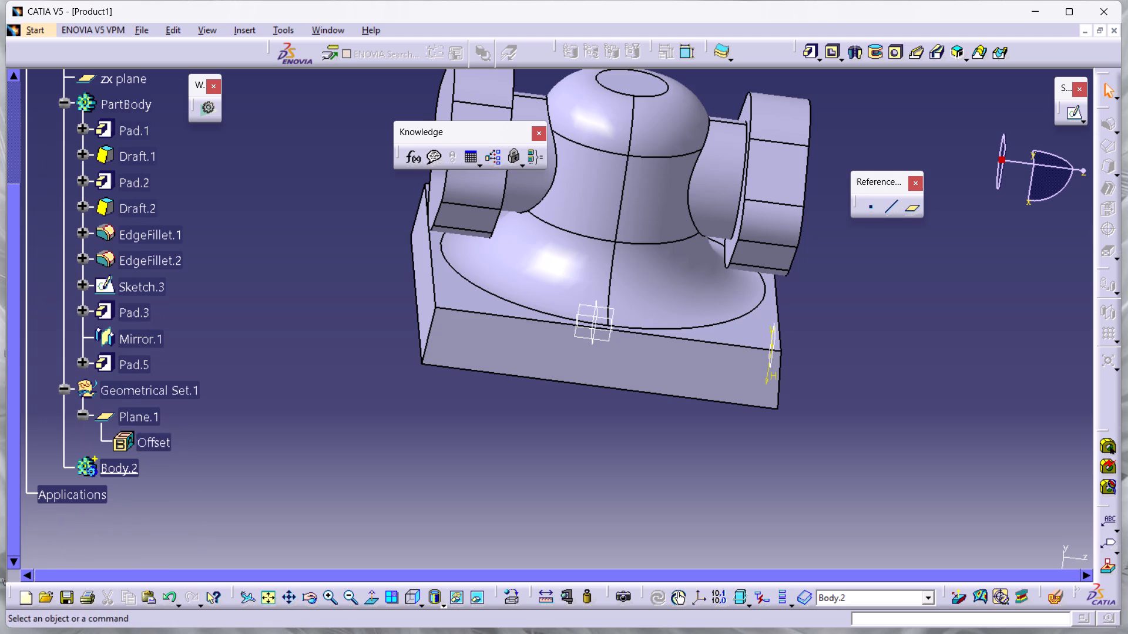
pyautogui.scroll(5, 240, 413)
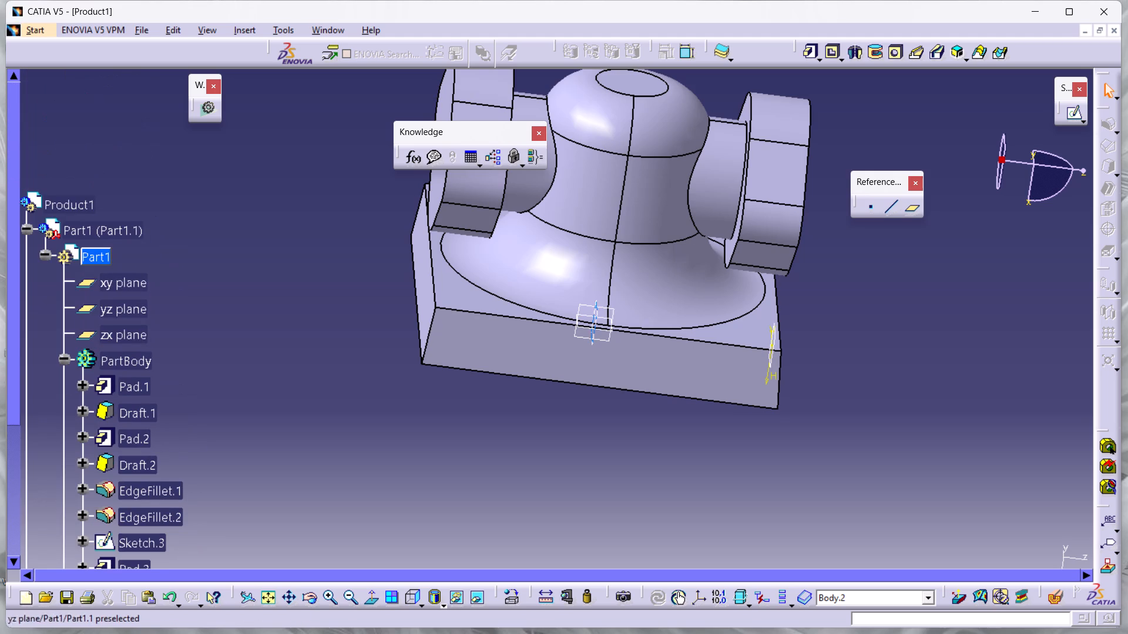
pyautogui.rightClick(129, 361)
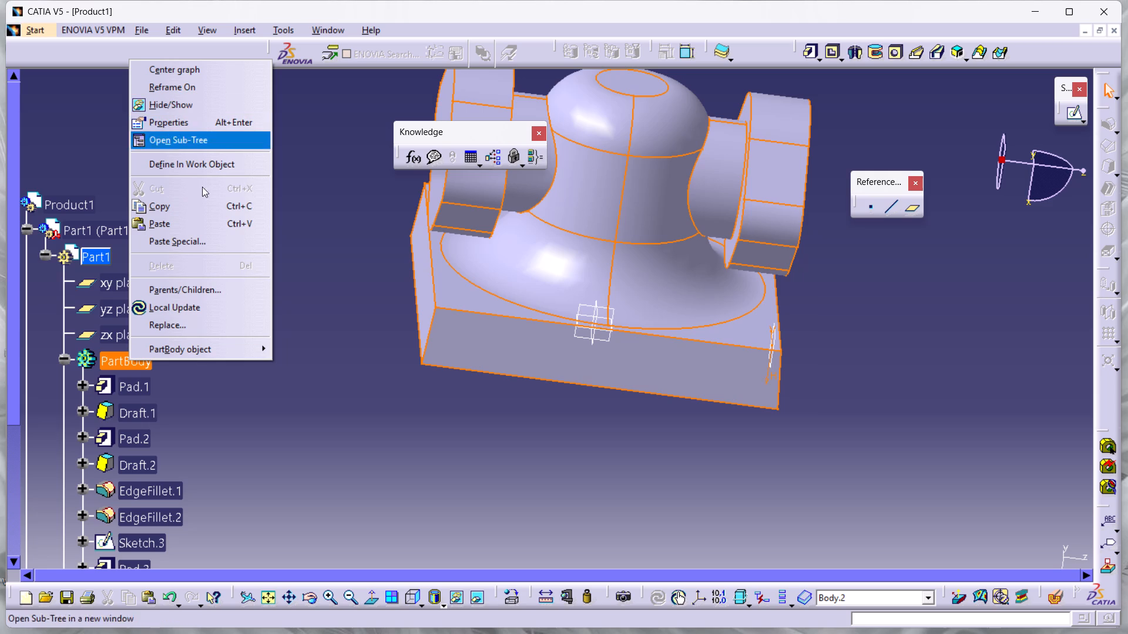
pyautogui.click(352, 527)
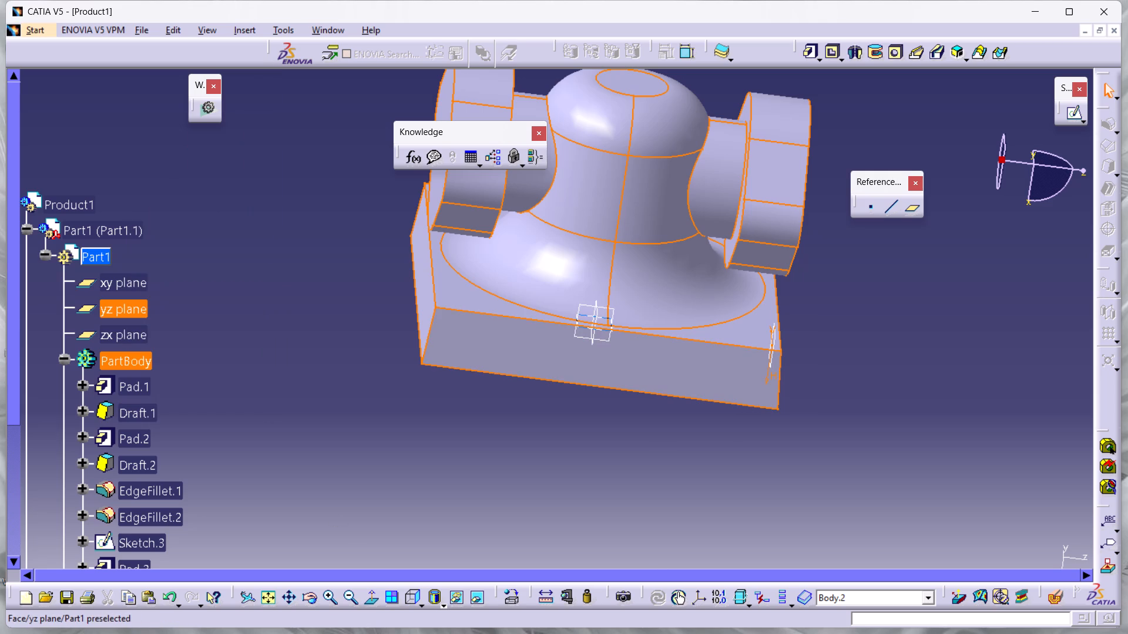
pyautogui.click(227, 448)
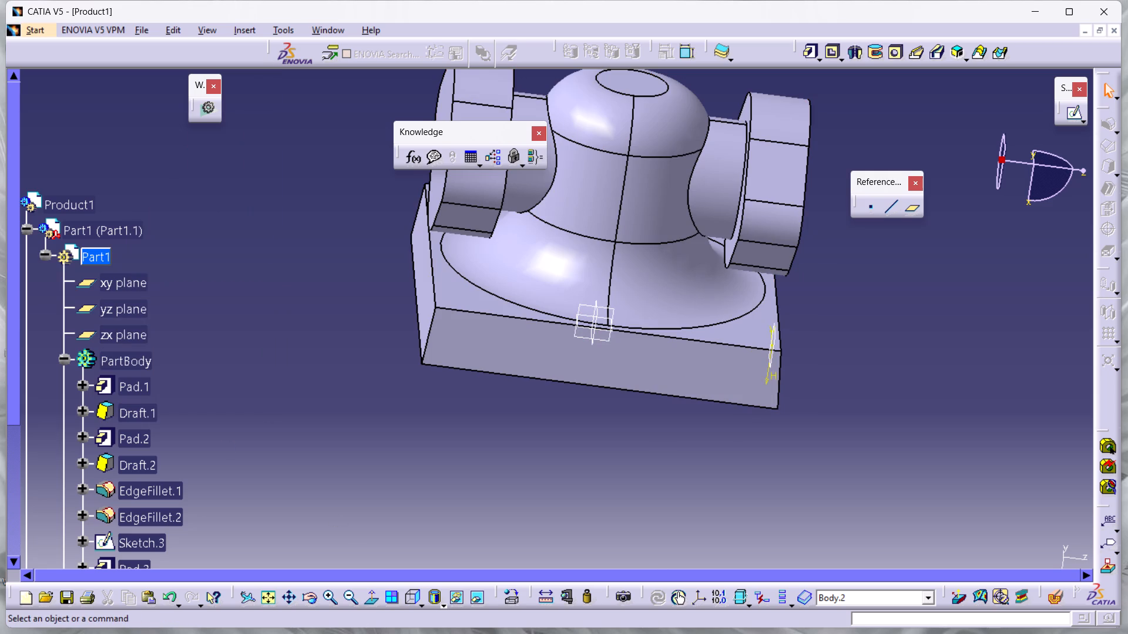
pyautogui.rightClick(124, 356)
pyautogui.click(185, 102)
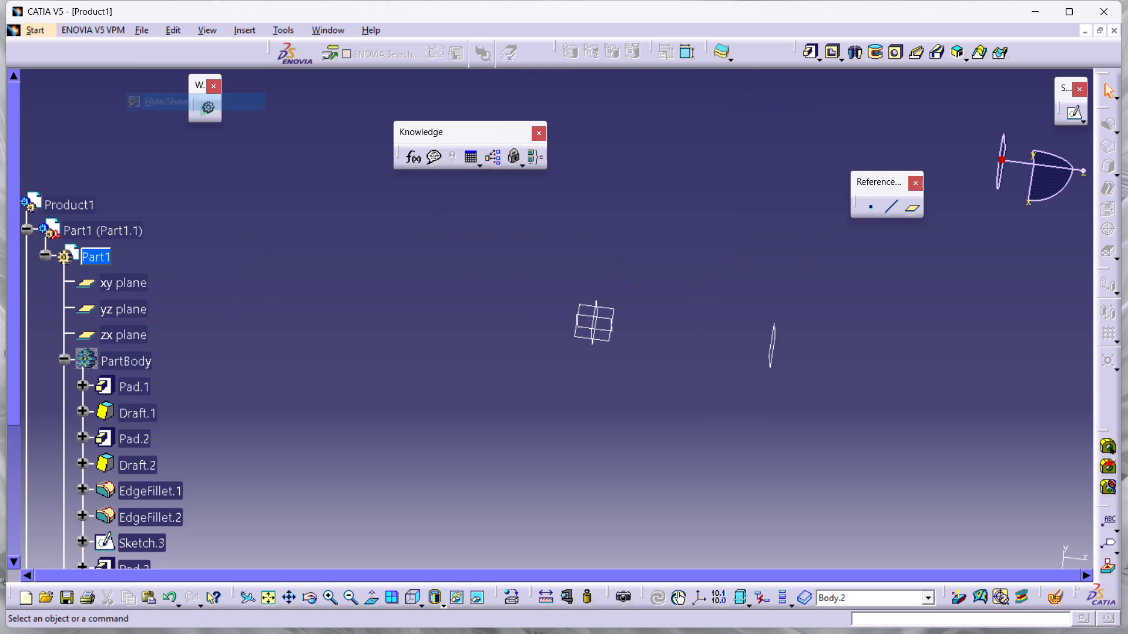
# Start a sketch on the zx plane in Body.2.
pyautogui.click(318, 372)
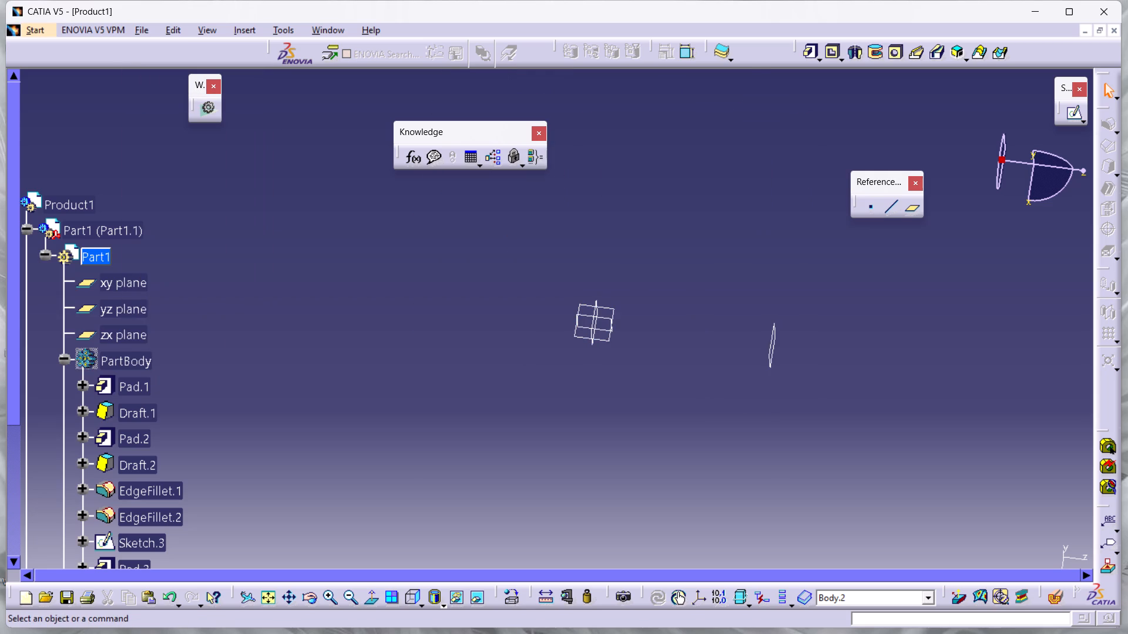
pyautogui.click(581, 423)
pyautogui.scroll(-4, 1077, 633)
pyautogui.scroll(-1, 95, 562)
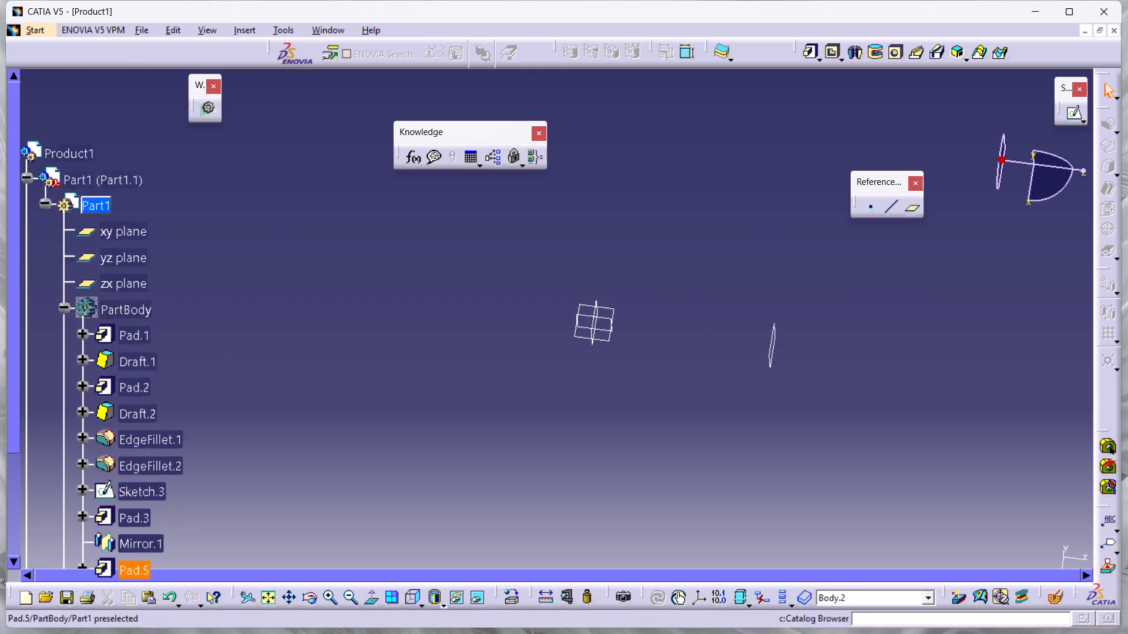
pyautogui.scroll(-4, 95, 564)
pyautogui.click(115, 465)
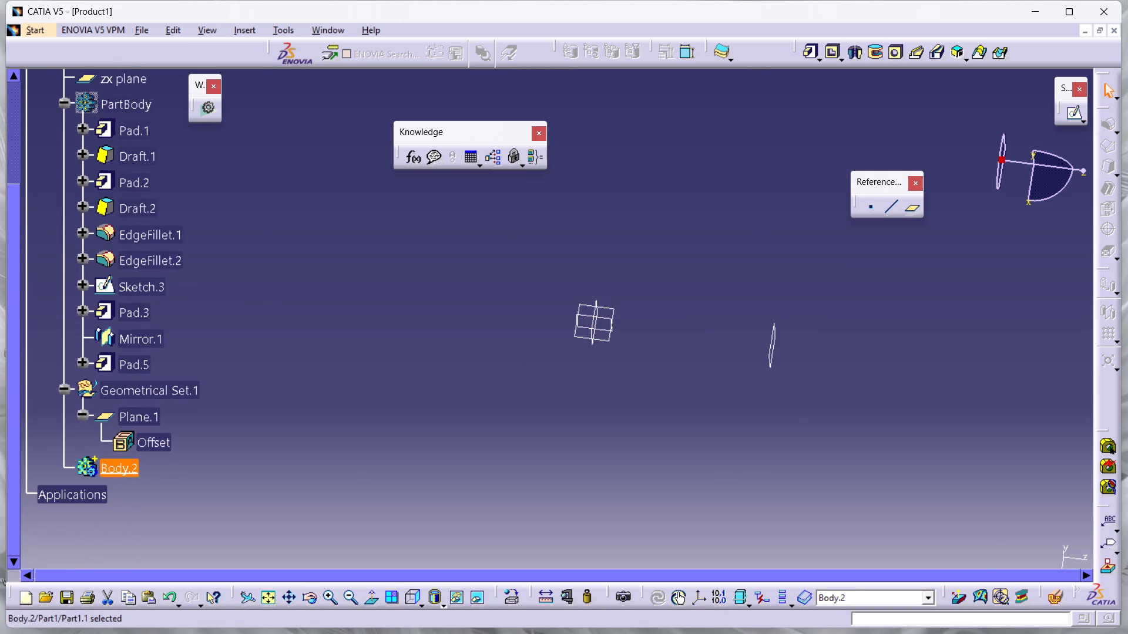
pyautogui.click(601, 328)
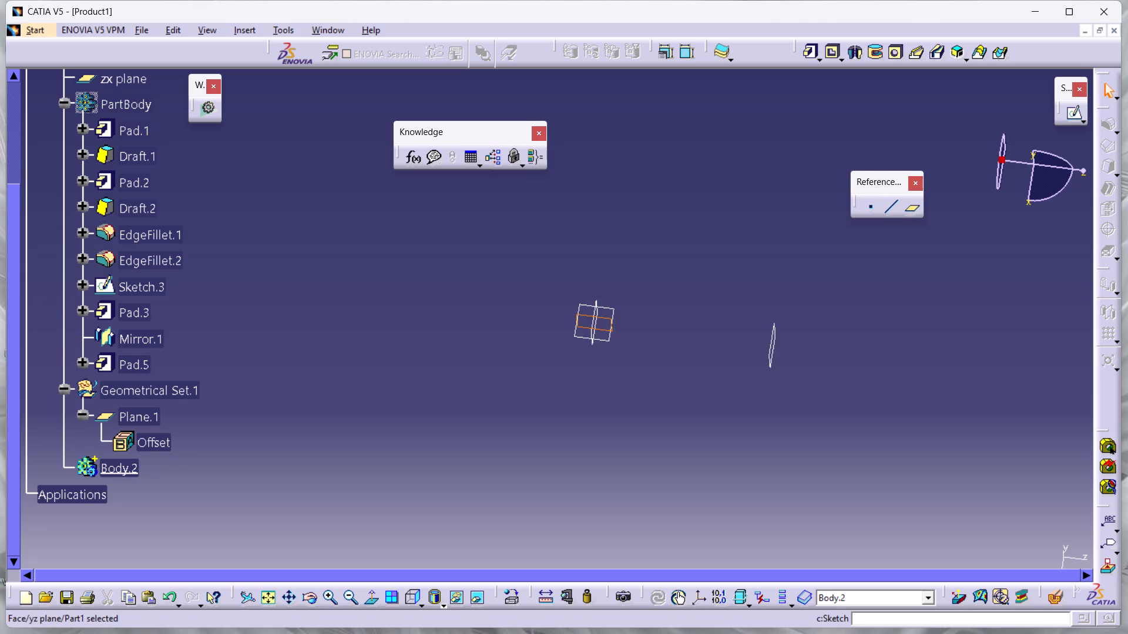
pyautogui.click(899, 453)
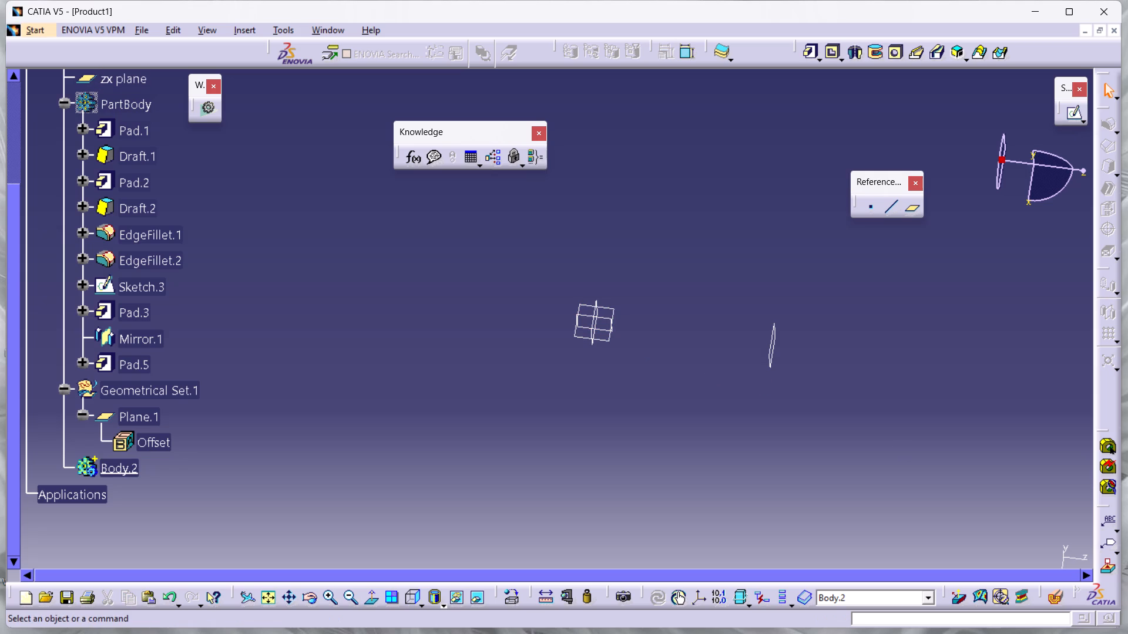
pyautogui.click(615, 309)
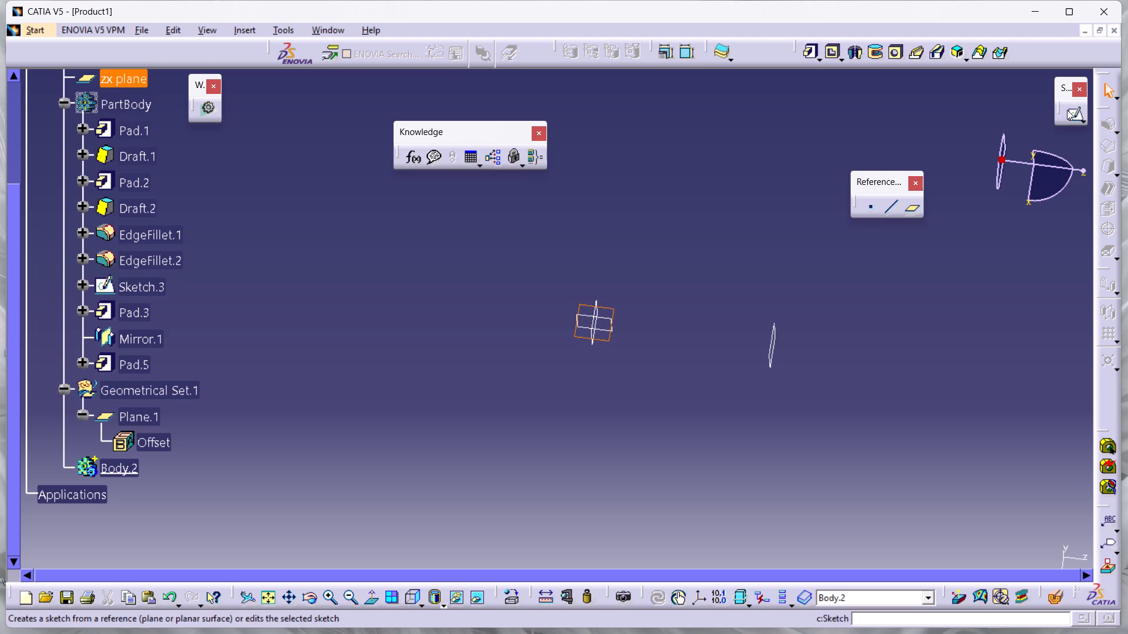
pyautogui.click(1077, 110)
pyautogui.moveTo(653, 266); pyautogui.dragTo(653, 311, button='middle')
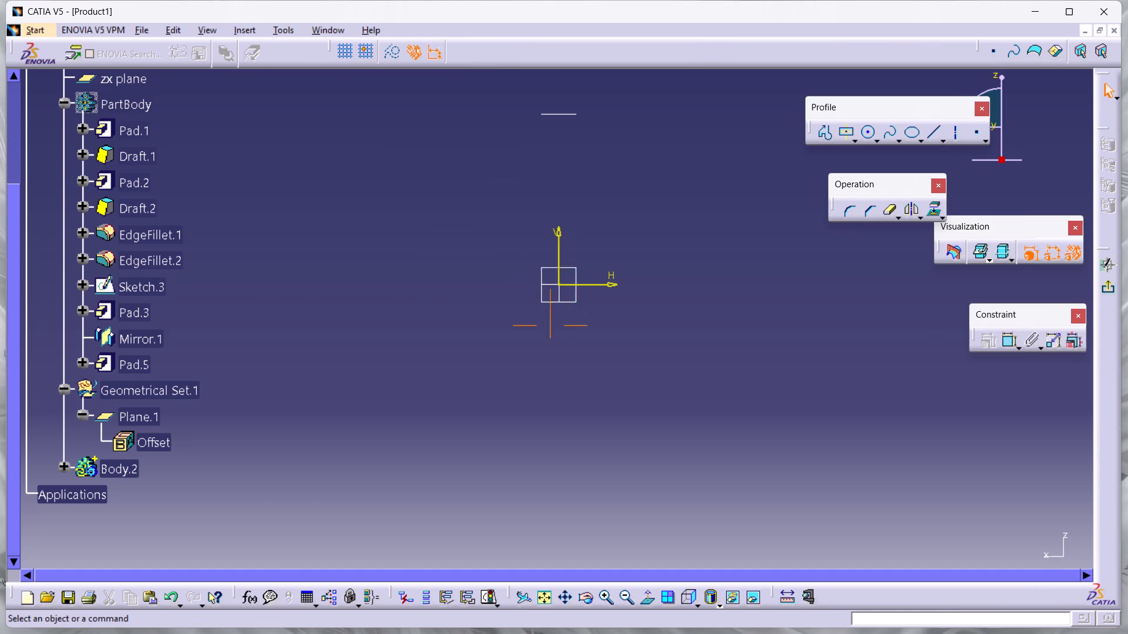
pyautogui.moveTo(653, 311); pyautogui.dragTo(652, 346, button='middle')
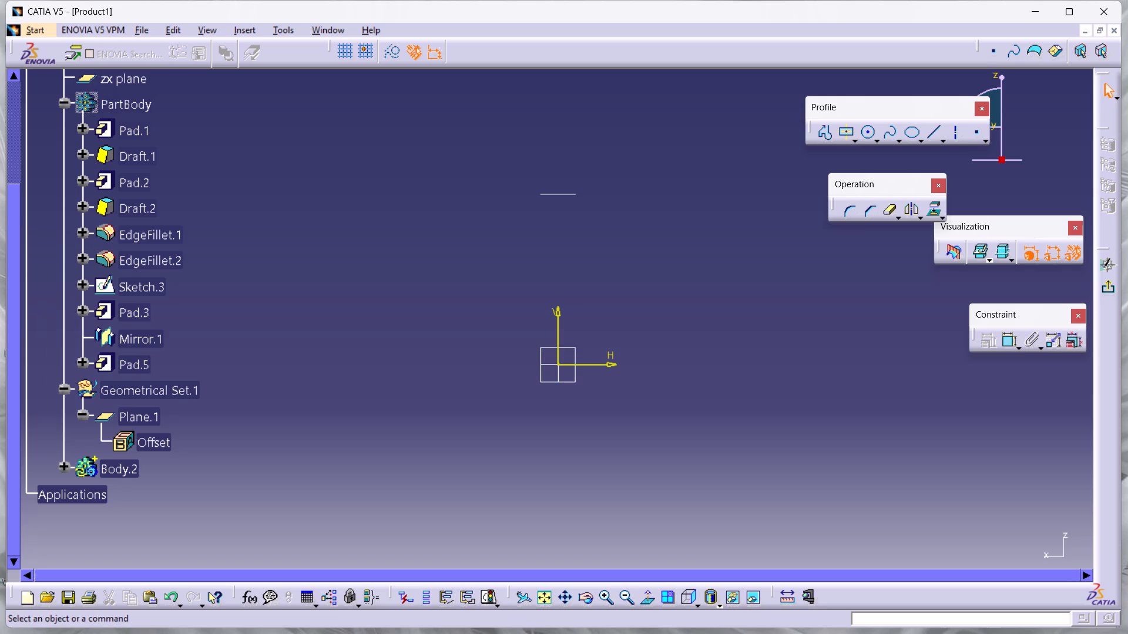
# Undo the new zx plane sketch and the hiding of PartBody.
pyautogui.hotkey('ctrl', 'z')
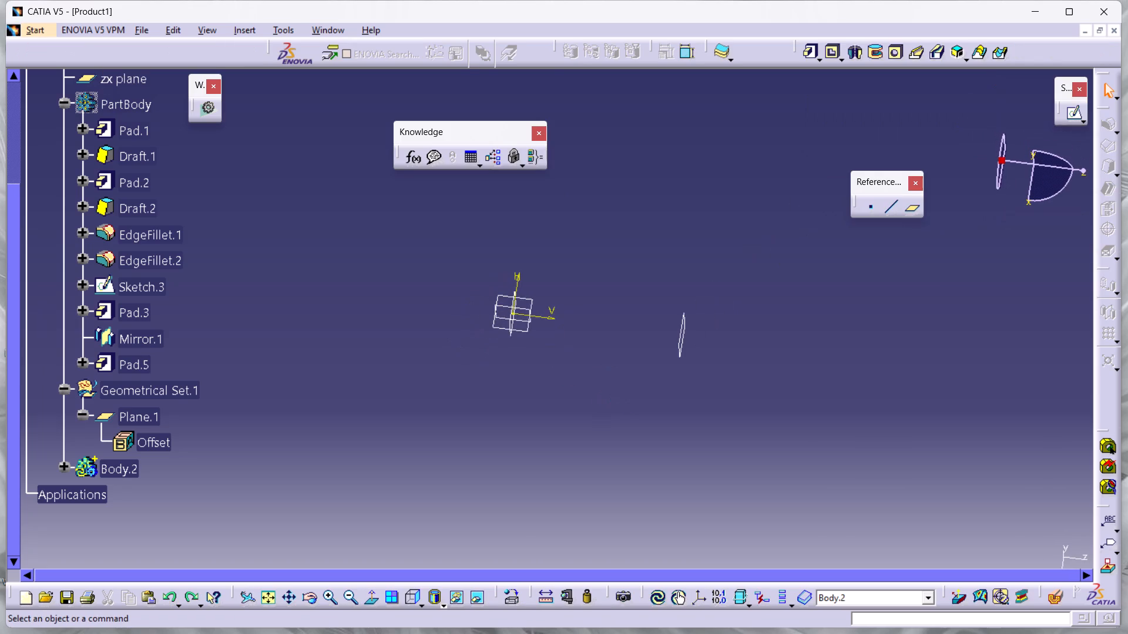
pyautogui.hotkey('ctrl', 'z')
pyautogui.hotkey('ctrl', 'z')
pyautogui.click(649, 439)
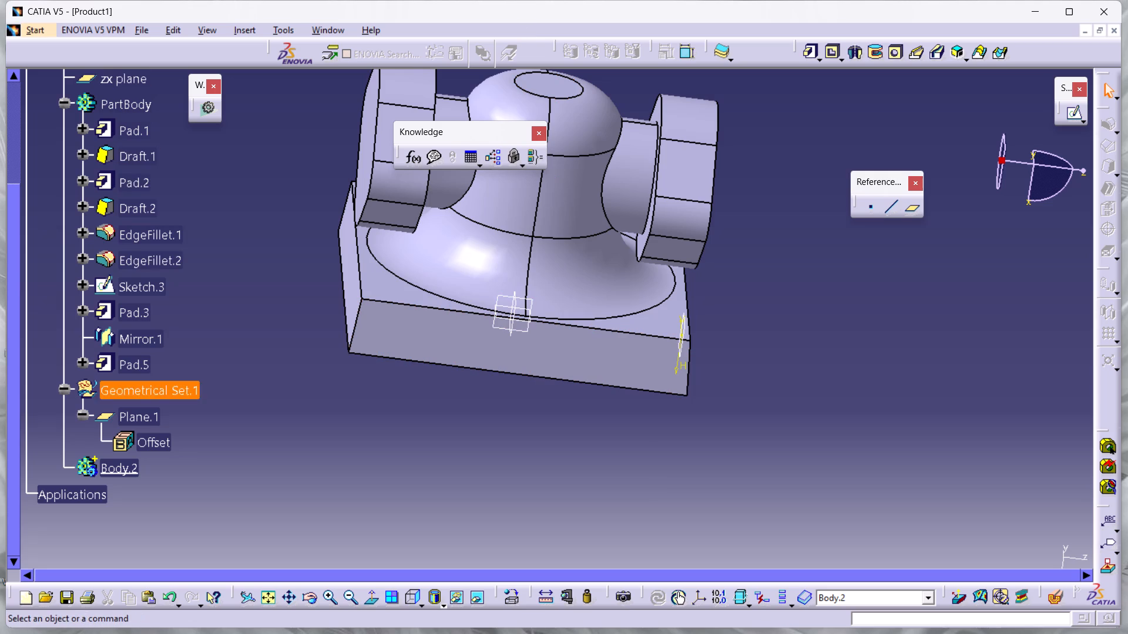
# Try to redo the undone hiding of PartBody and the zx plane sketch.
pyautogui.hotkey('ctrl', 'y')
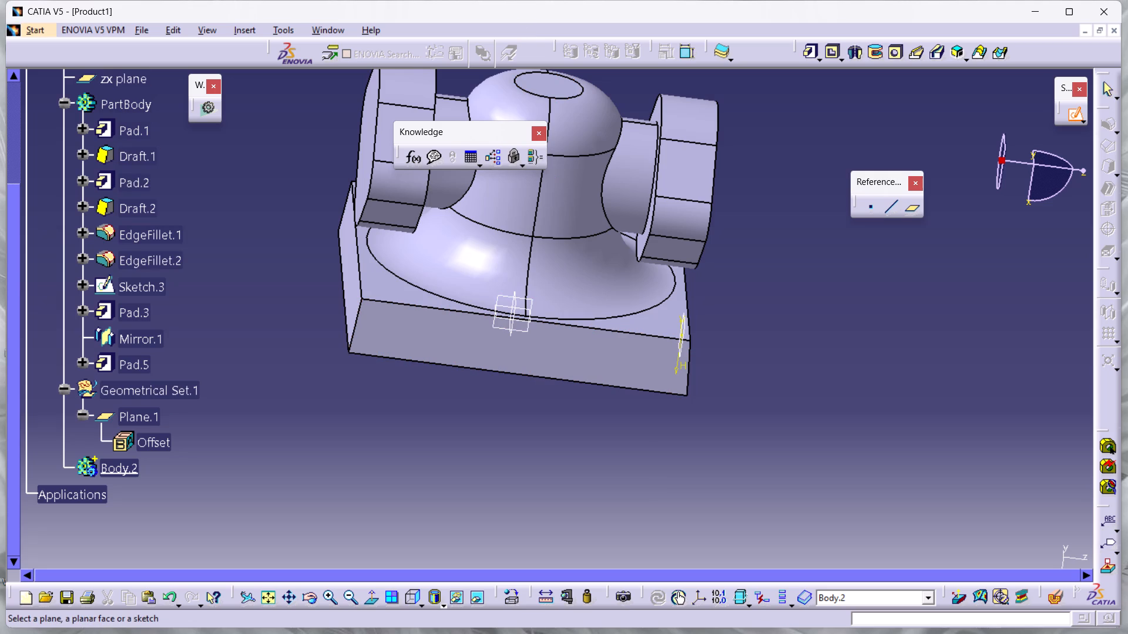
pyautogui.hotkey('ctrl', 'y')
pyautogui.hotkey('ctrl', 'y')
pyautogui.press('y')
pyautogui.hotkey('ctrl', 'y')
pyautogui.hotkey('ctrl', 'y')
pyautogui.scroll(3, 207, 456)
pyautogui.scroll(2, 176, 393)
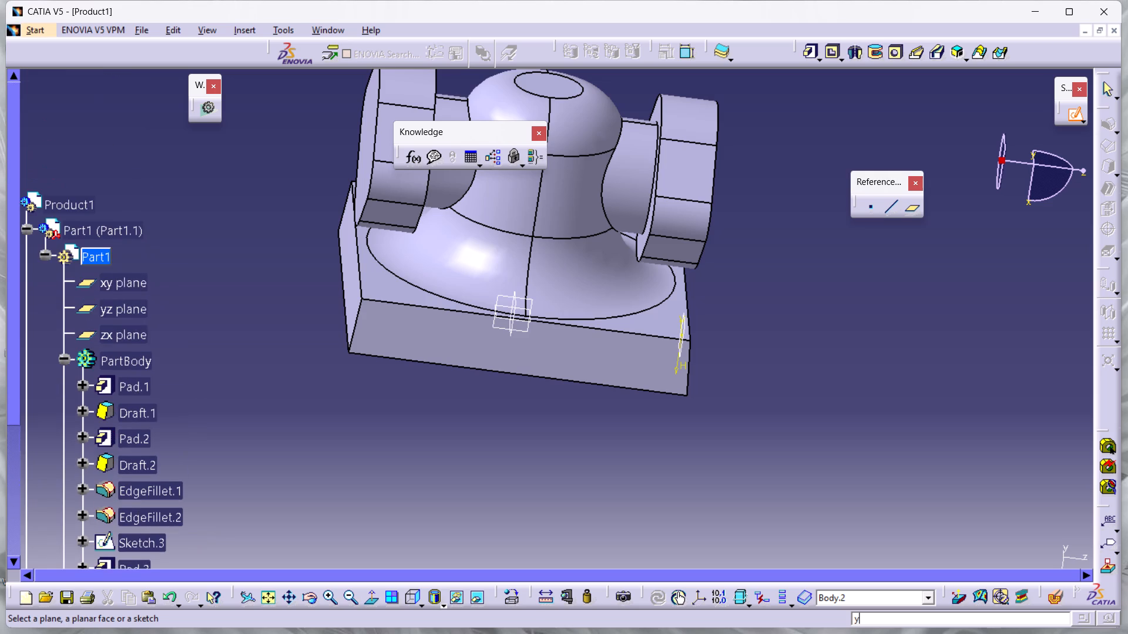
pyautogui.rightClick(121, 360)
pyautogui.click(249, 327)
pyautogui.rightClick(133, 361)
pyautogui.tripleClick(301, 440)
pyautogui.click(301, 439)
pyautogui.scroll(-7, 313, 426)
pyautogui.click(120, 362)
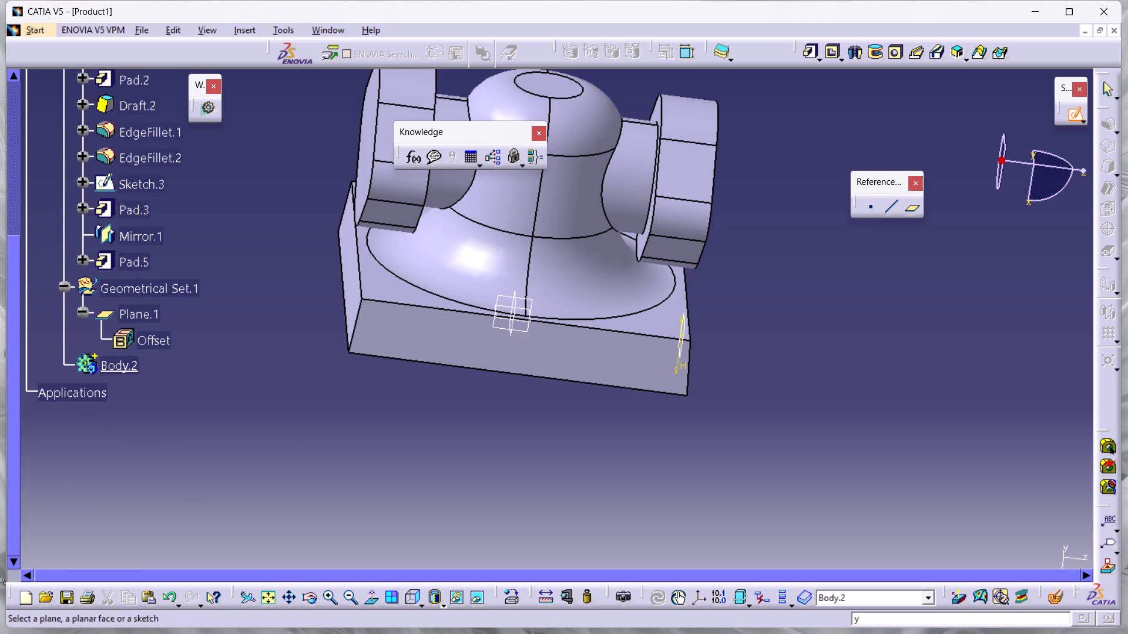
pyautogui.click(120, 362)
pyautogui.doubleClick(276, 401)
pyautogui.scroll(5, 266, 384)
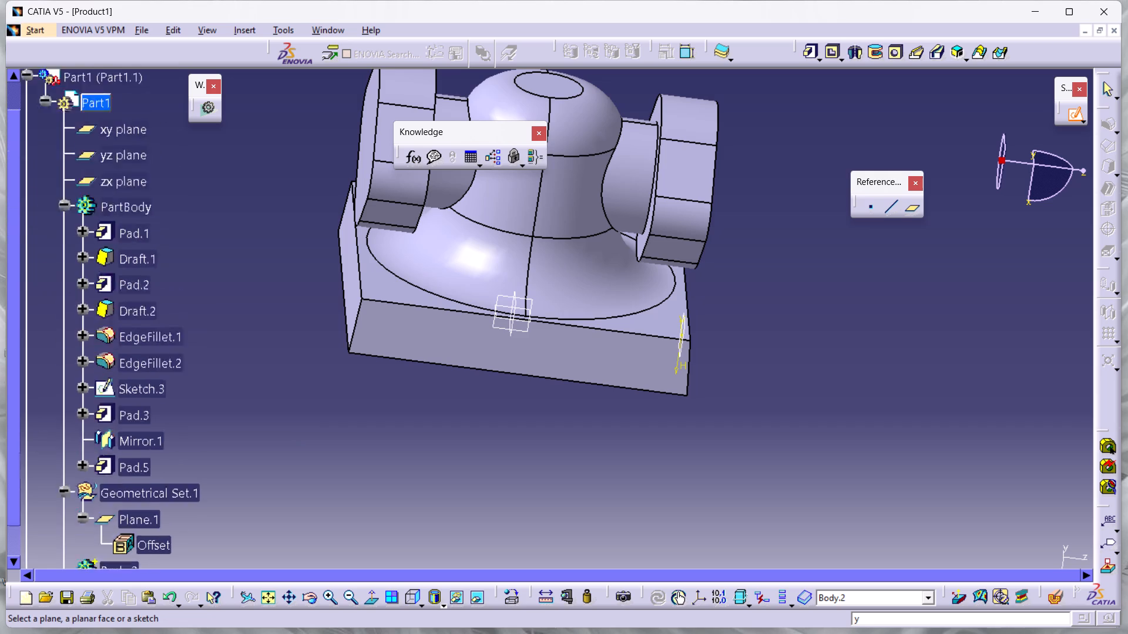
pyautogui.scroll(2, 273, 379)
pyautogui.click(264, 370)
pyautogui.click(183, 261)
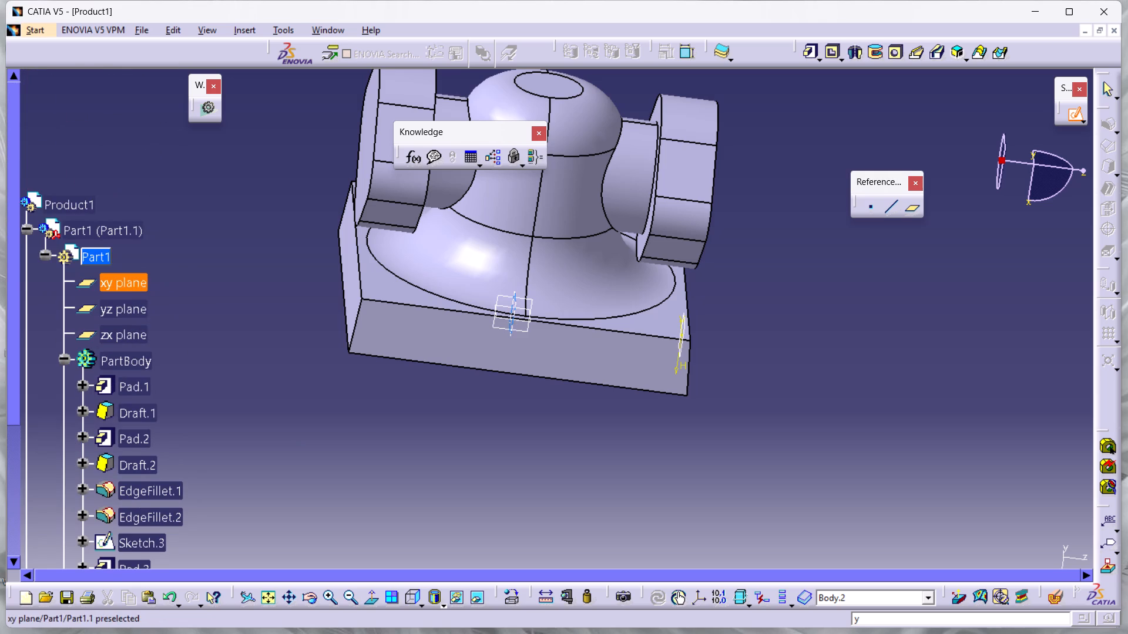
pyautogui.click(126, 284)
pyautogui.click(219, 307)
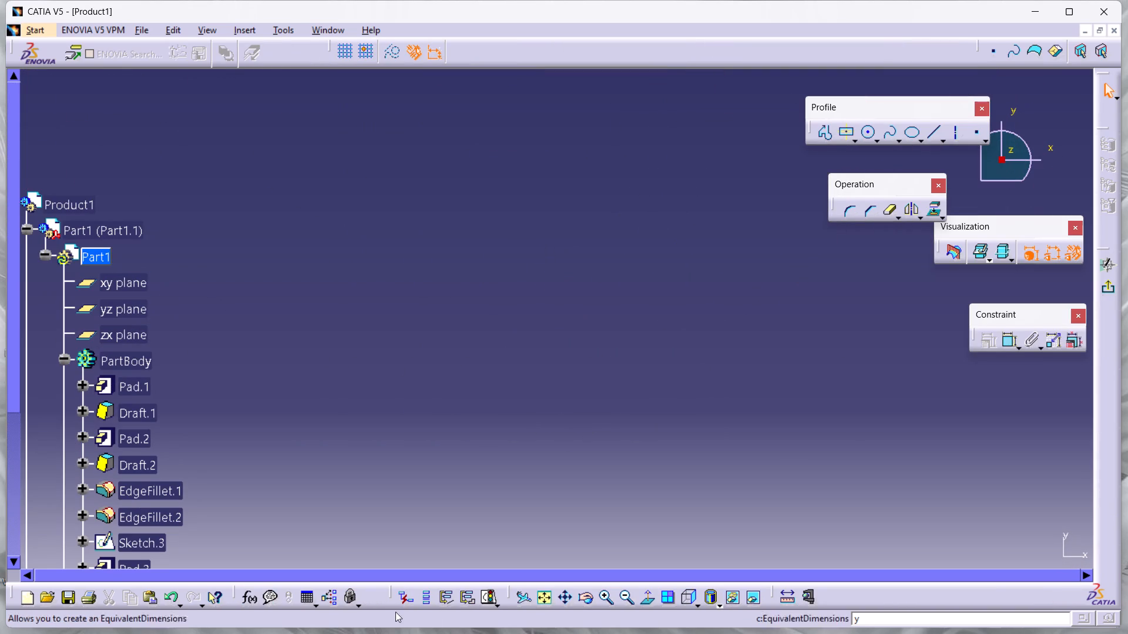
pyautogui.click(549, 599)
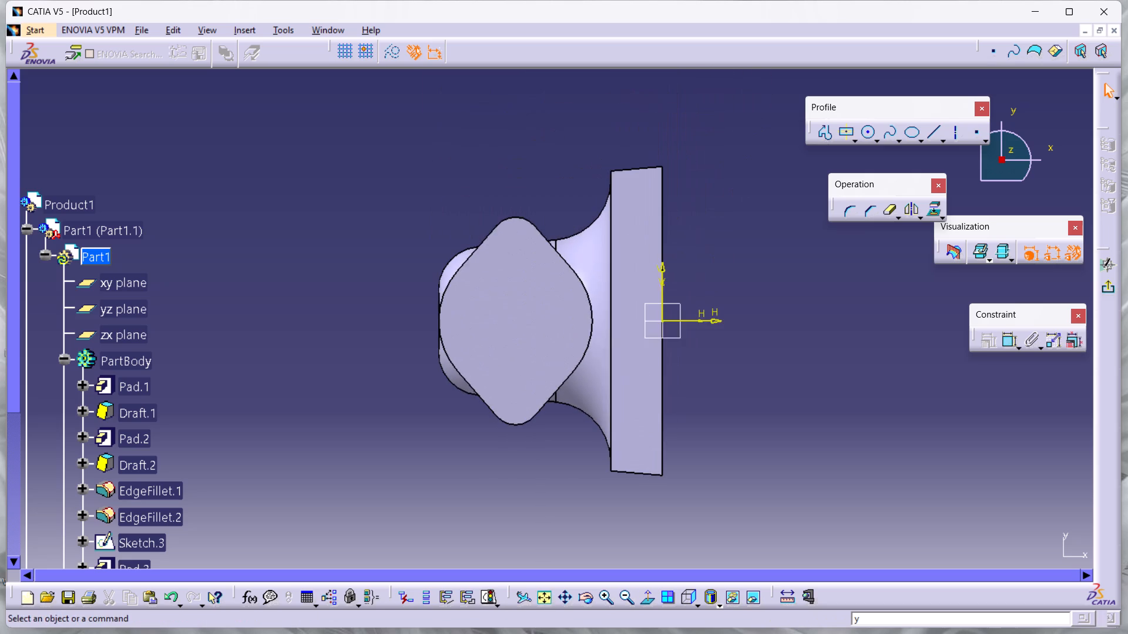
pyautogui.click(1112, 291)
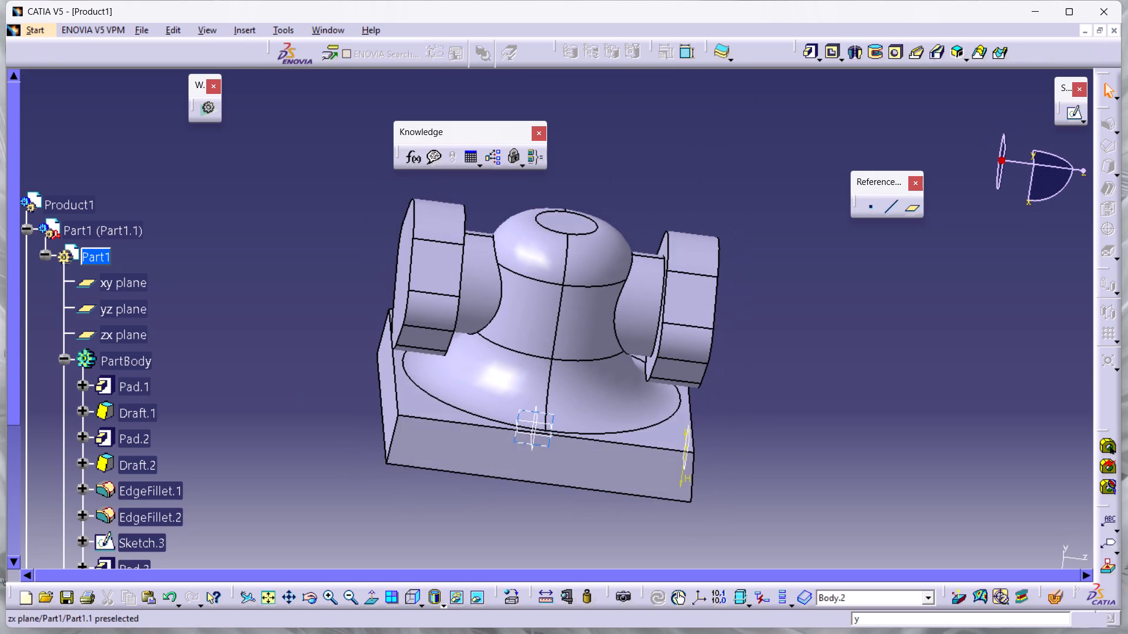
# Hide PartBody so that only the reference planes are displayed.
pyautogui.rightClick(130, 362)
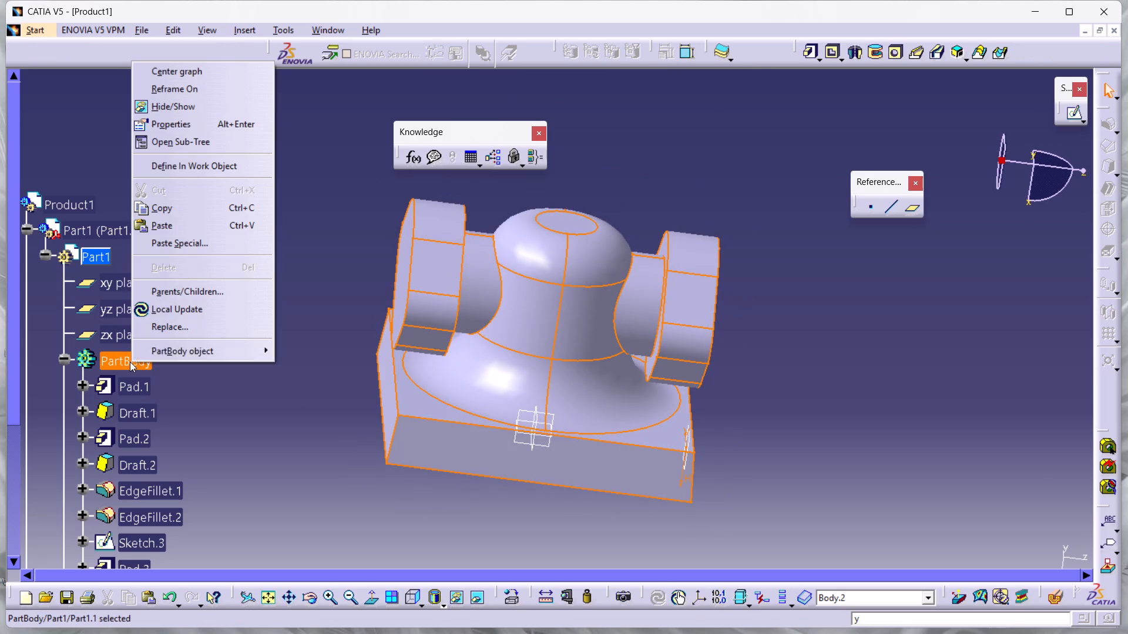
pyautogui.click(190, 109)
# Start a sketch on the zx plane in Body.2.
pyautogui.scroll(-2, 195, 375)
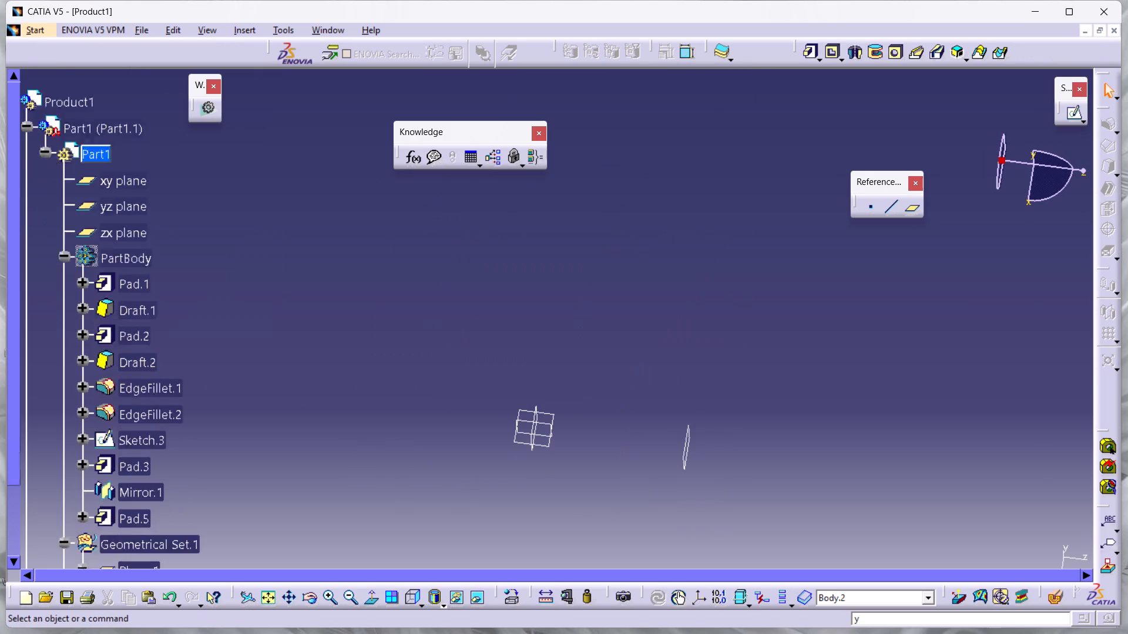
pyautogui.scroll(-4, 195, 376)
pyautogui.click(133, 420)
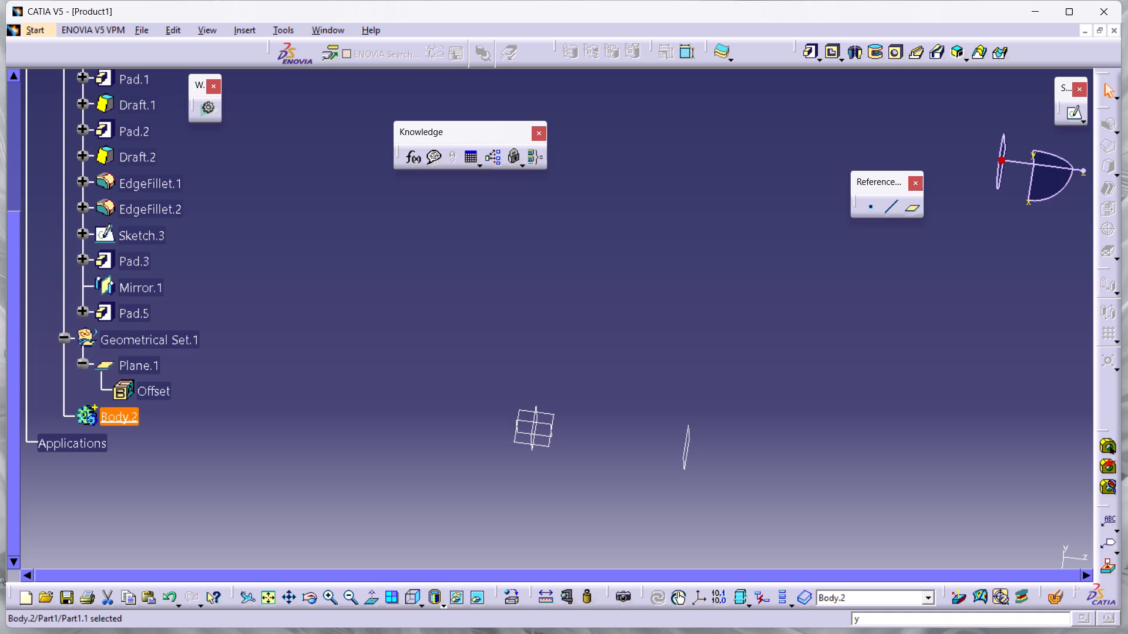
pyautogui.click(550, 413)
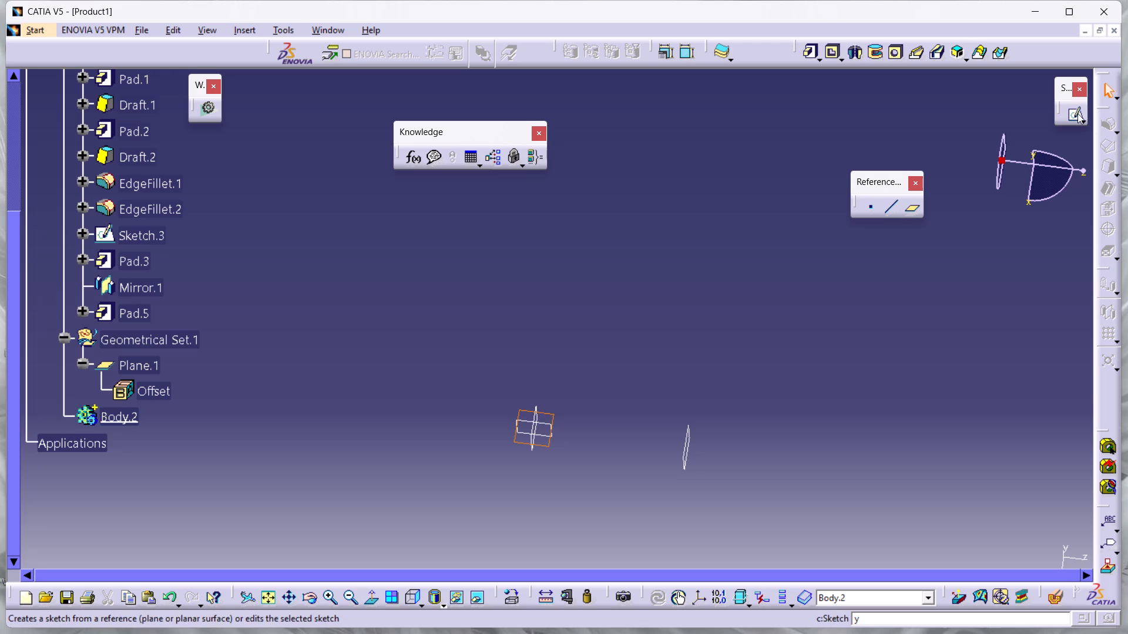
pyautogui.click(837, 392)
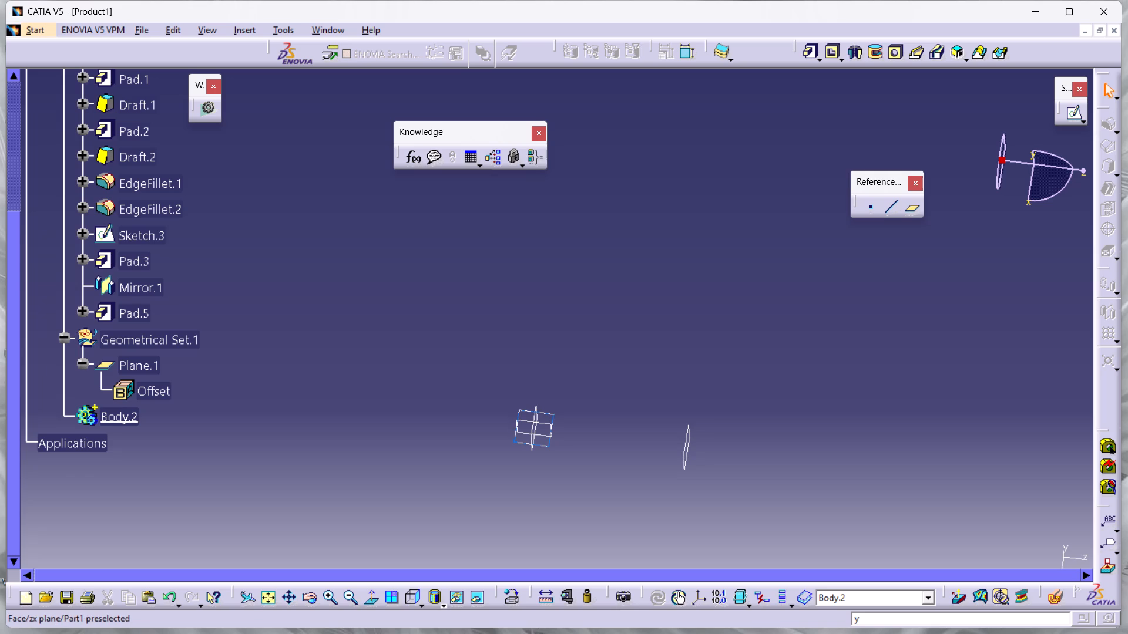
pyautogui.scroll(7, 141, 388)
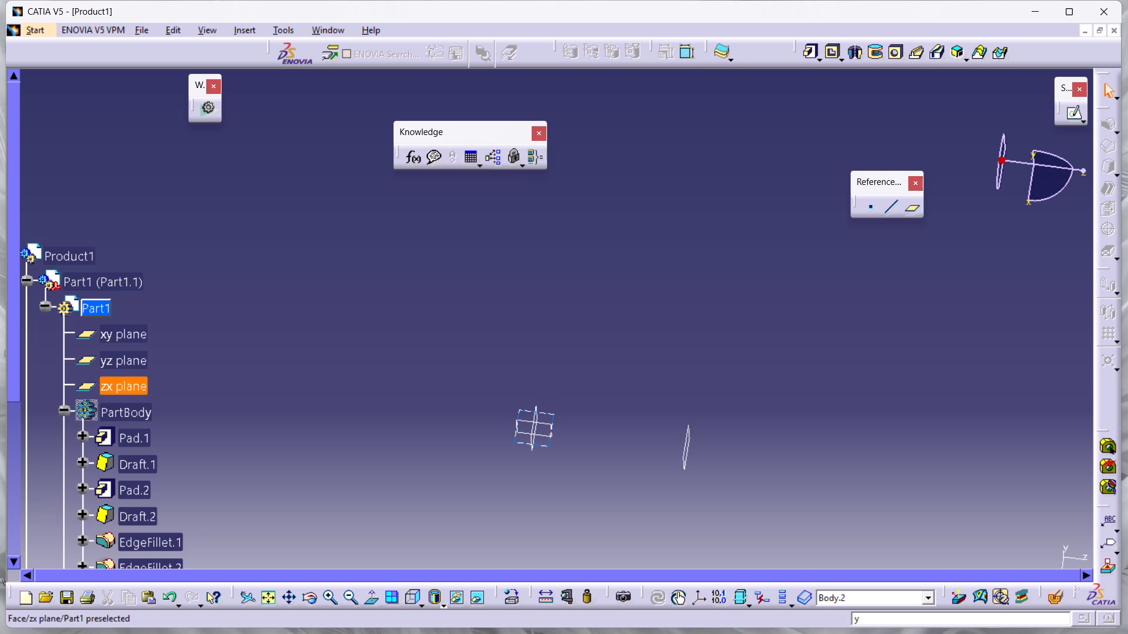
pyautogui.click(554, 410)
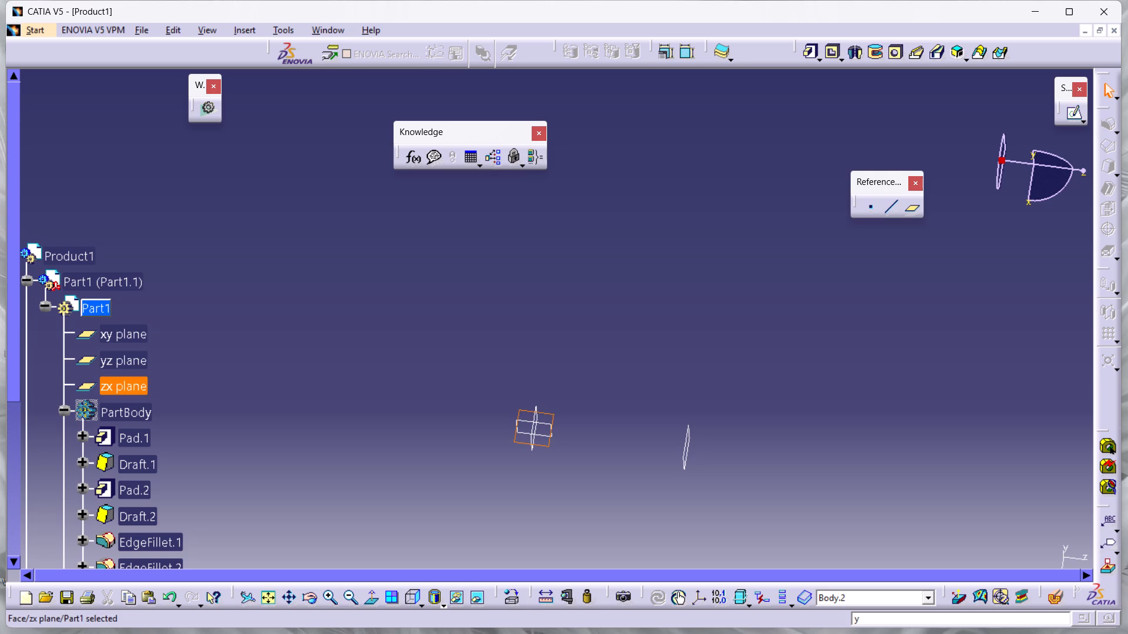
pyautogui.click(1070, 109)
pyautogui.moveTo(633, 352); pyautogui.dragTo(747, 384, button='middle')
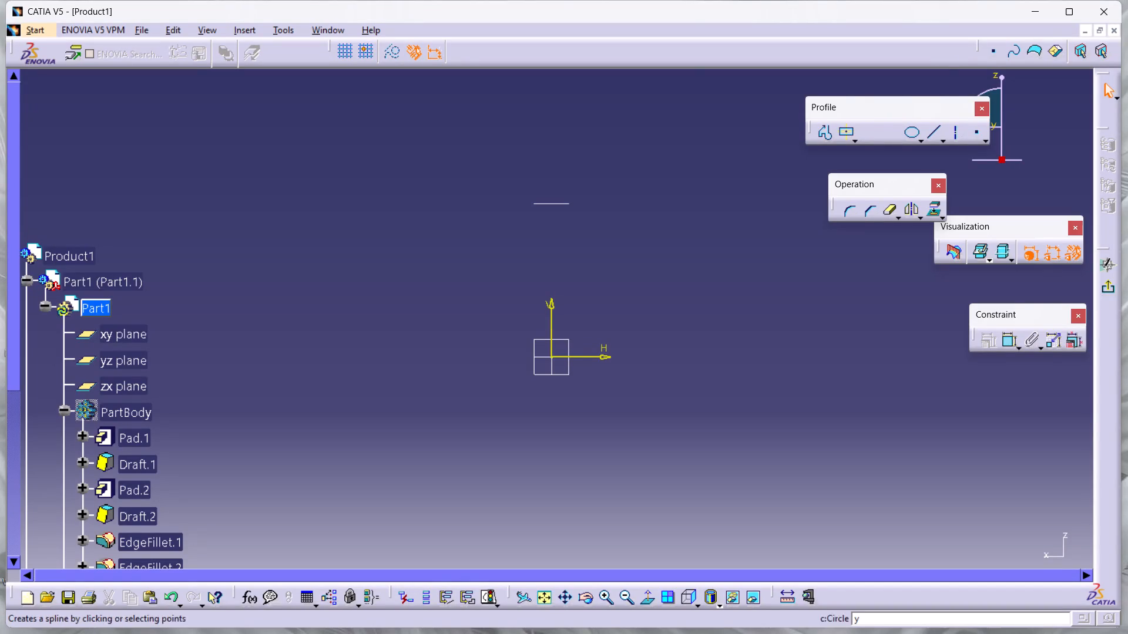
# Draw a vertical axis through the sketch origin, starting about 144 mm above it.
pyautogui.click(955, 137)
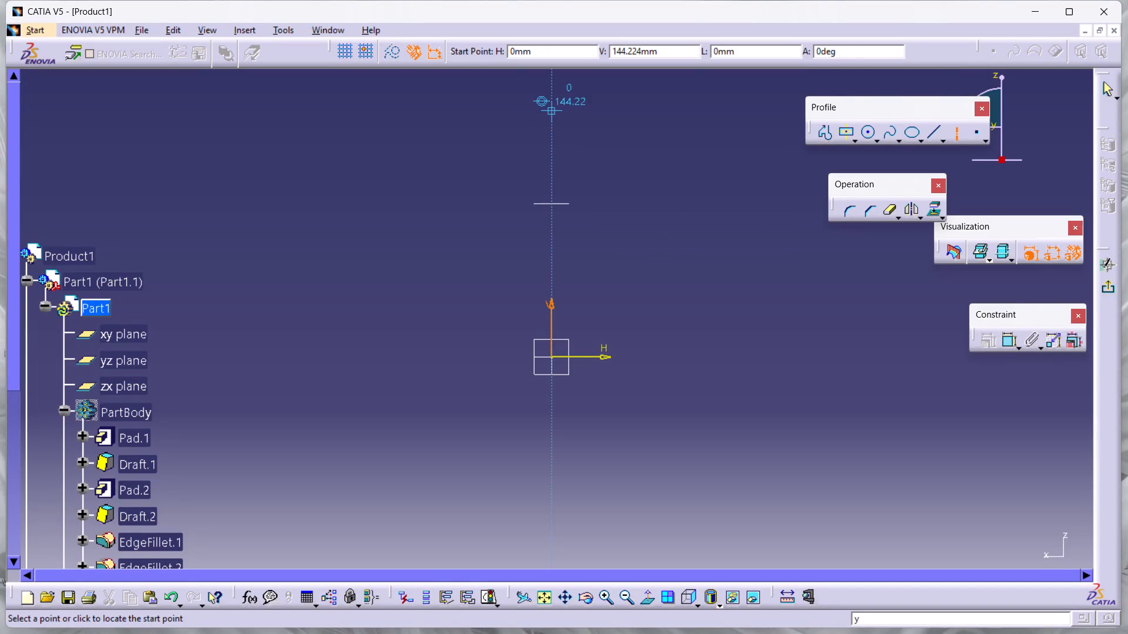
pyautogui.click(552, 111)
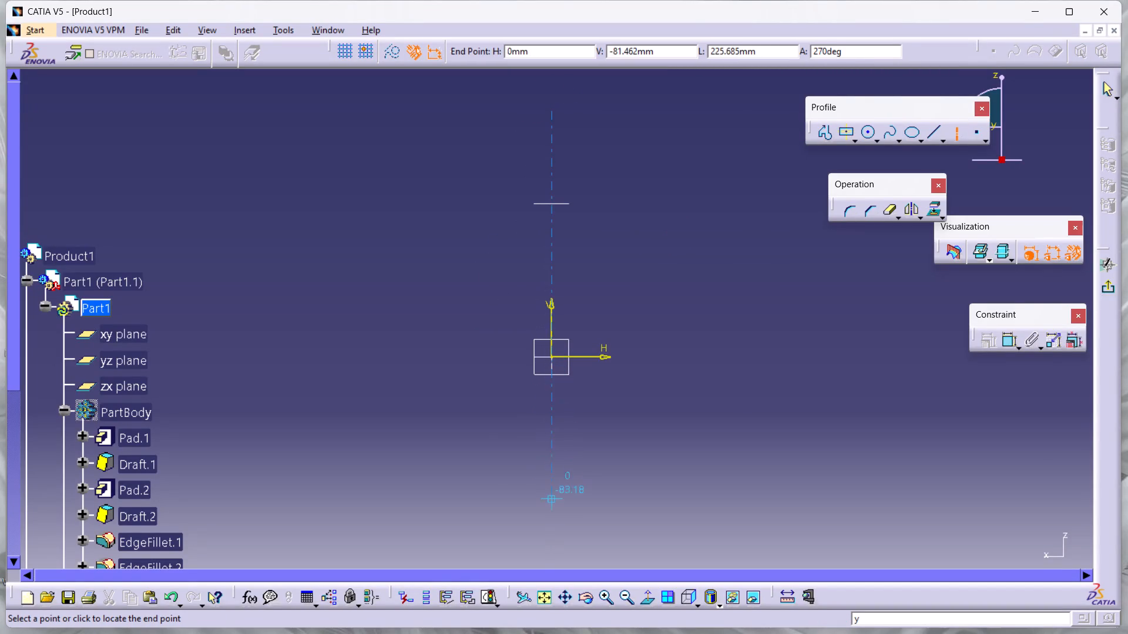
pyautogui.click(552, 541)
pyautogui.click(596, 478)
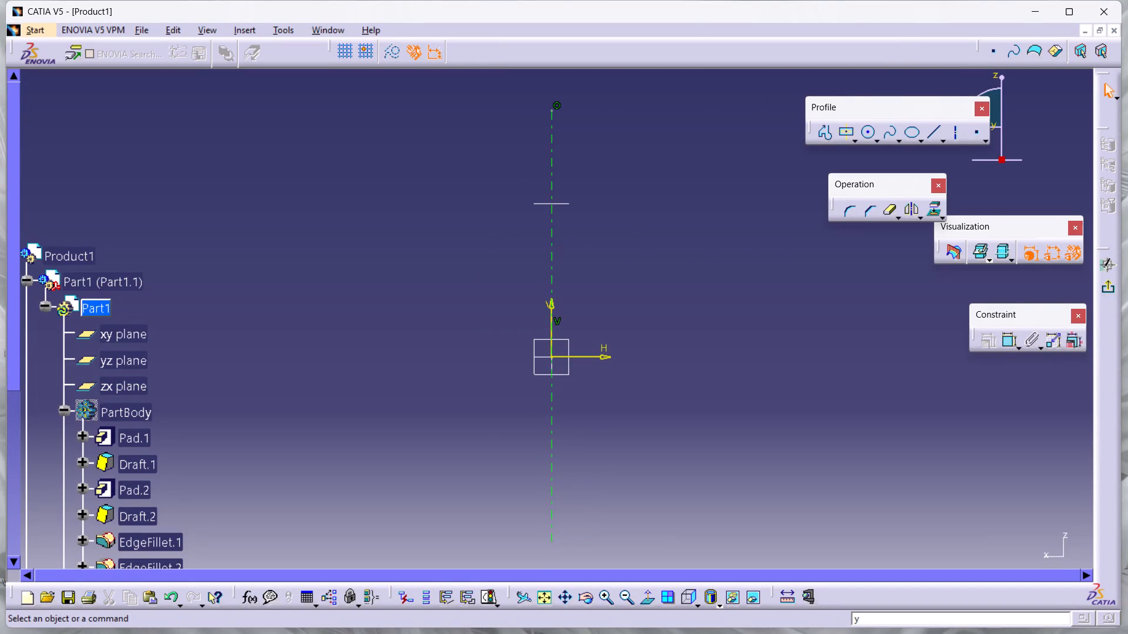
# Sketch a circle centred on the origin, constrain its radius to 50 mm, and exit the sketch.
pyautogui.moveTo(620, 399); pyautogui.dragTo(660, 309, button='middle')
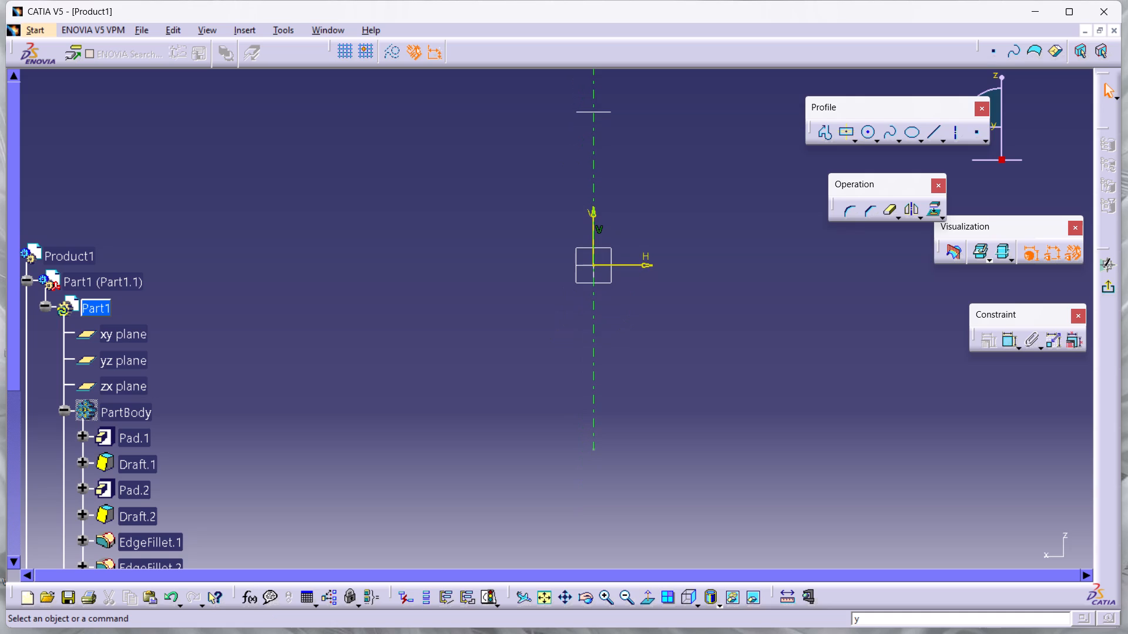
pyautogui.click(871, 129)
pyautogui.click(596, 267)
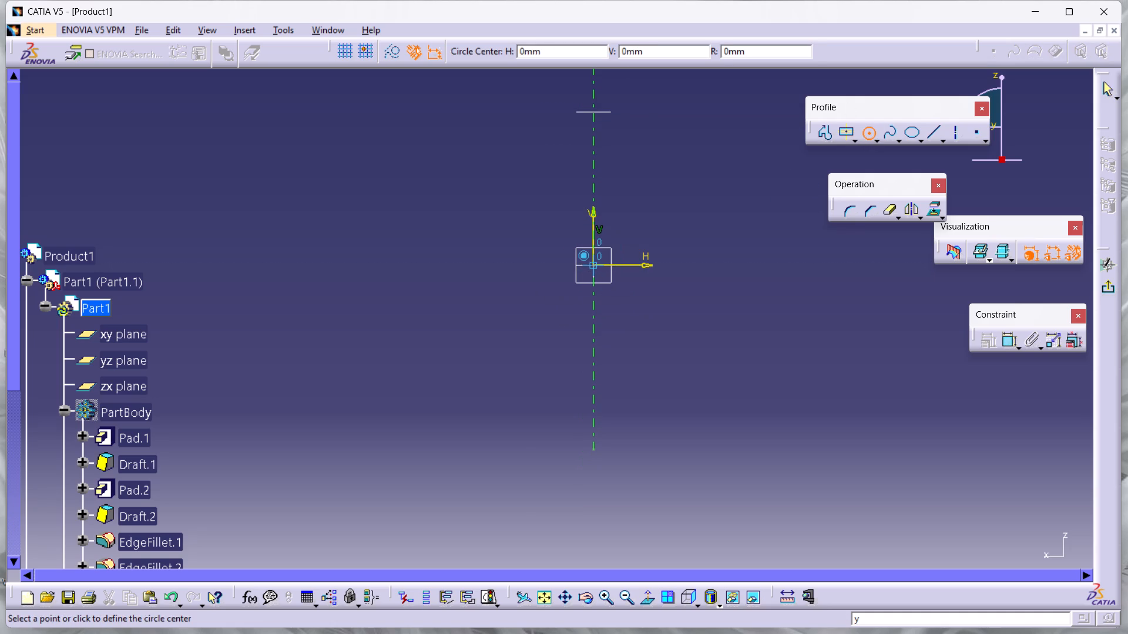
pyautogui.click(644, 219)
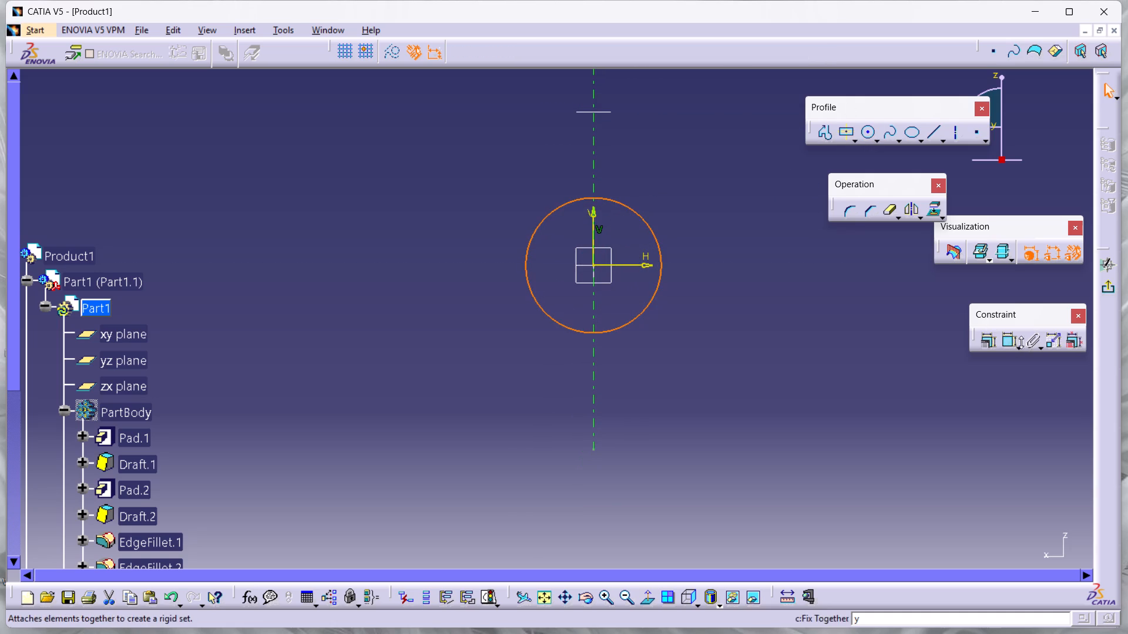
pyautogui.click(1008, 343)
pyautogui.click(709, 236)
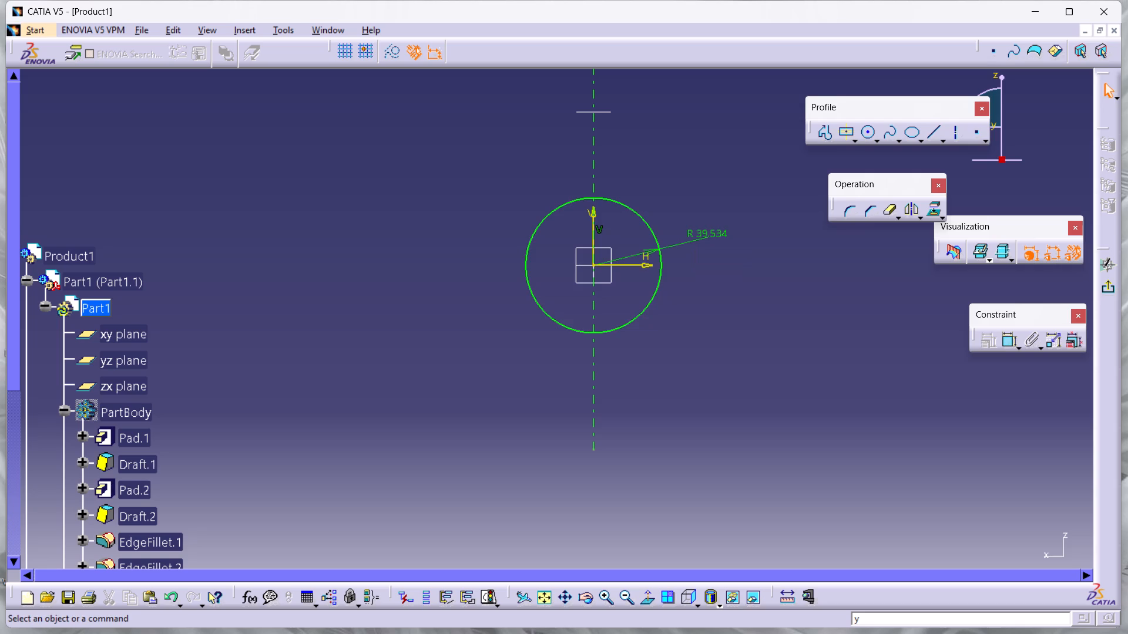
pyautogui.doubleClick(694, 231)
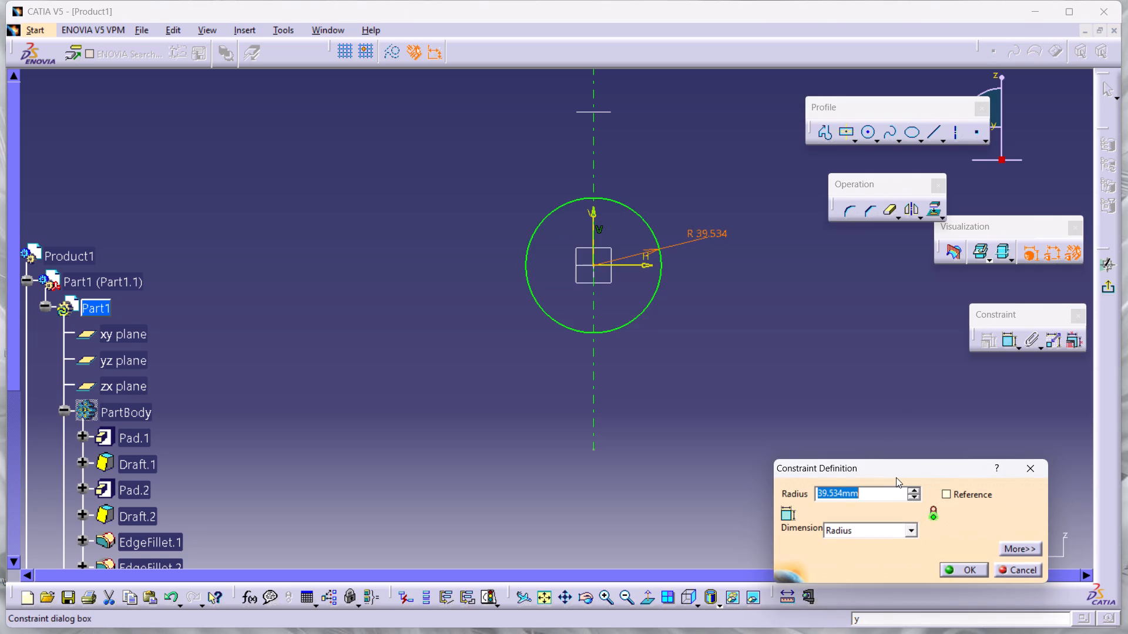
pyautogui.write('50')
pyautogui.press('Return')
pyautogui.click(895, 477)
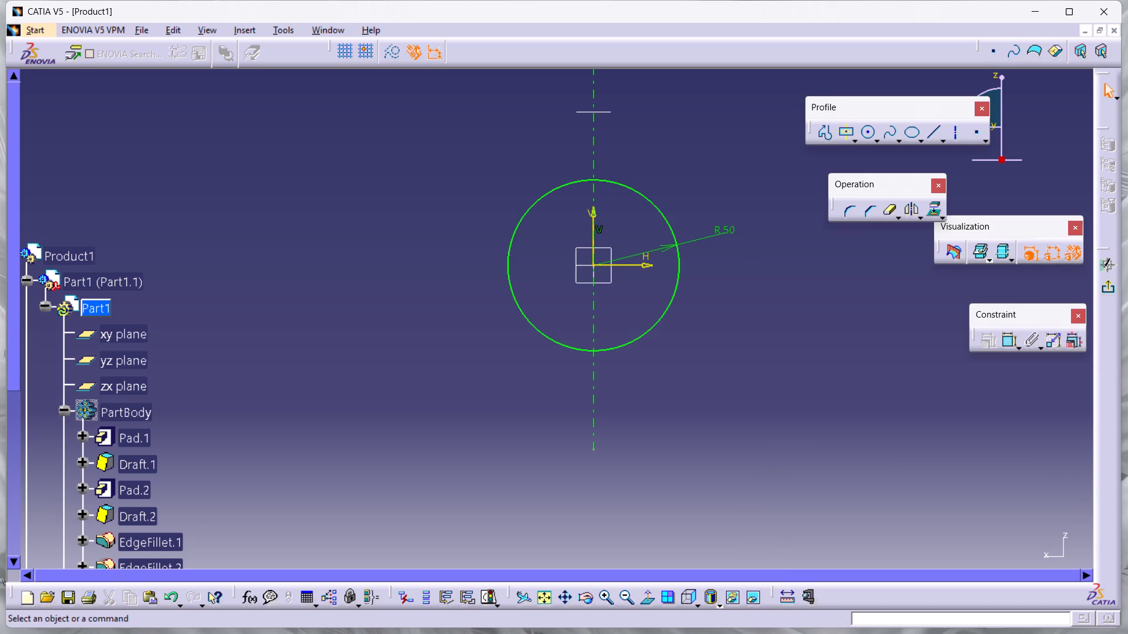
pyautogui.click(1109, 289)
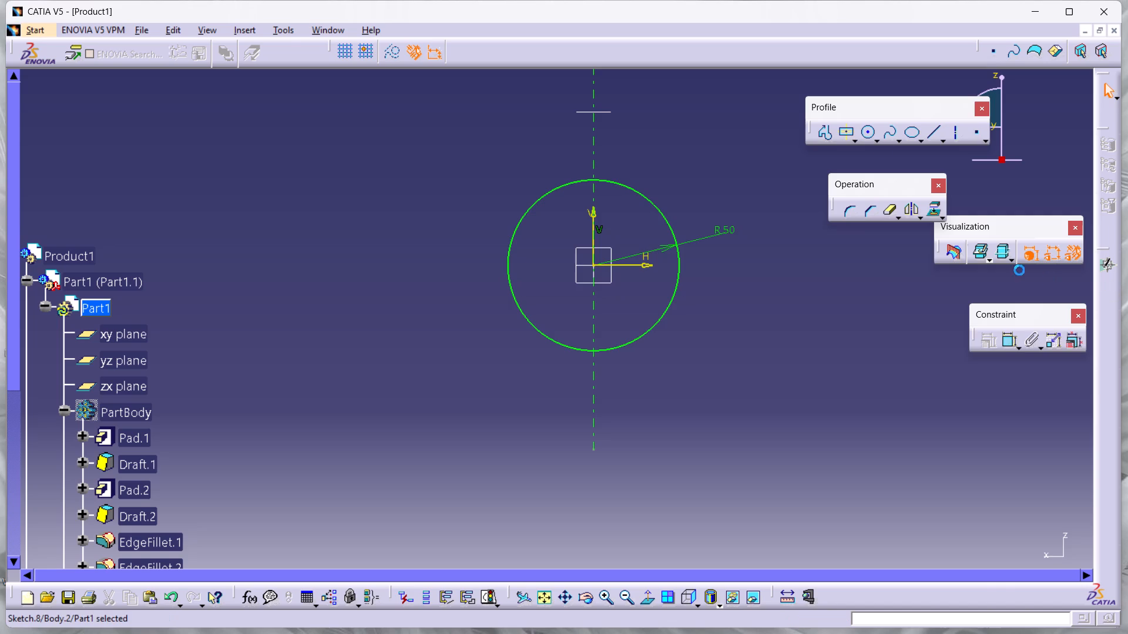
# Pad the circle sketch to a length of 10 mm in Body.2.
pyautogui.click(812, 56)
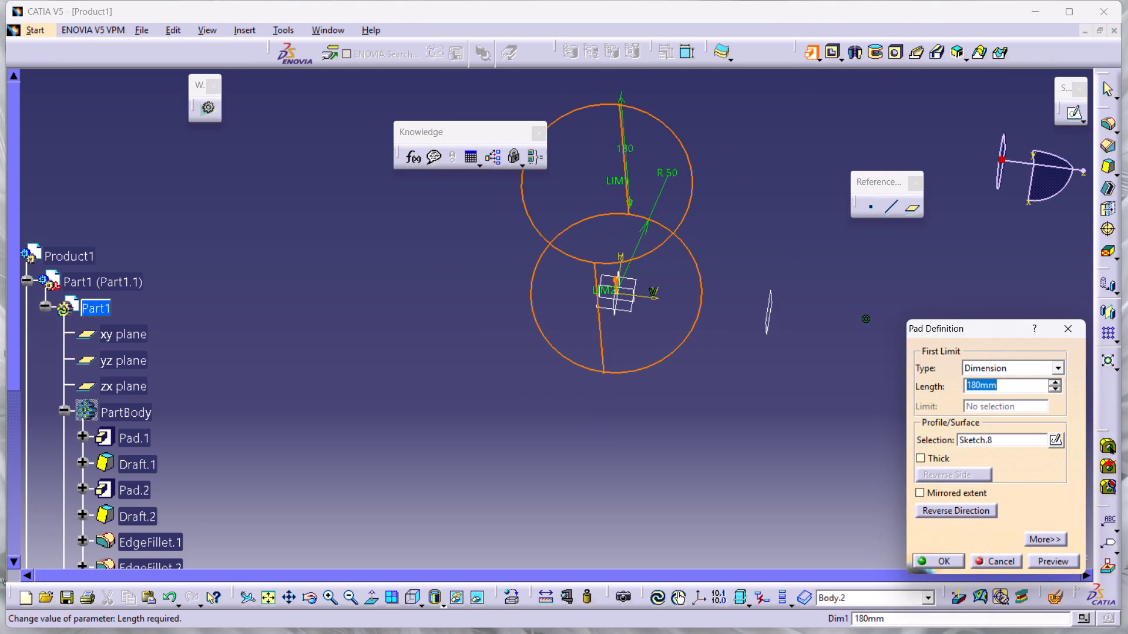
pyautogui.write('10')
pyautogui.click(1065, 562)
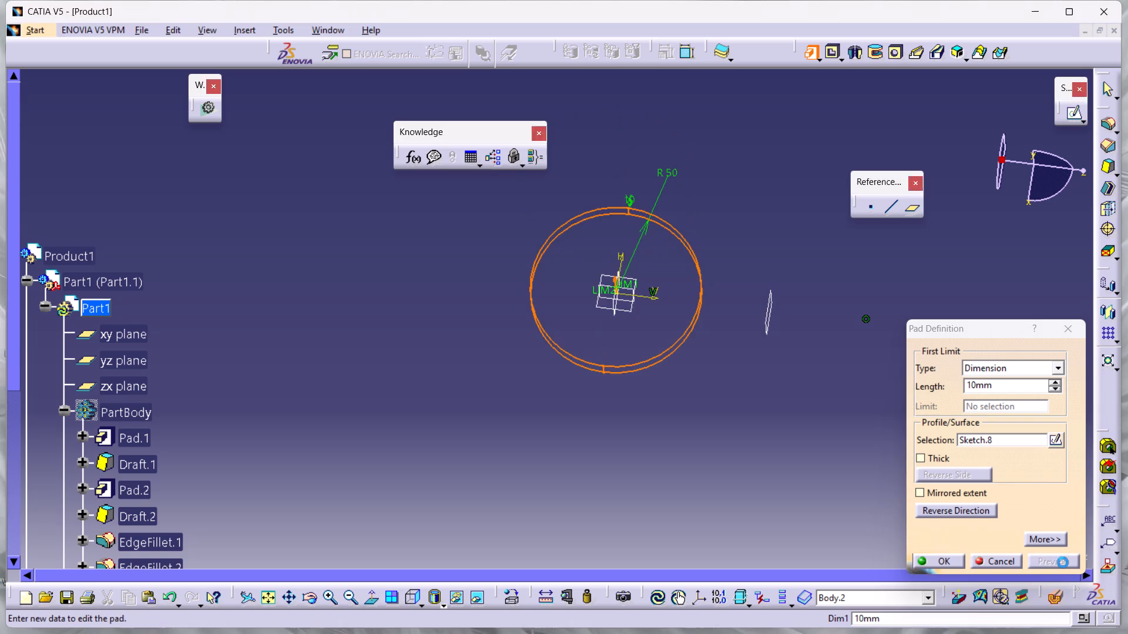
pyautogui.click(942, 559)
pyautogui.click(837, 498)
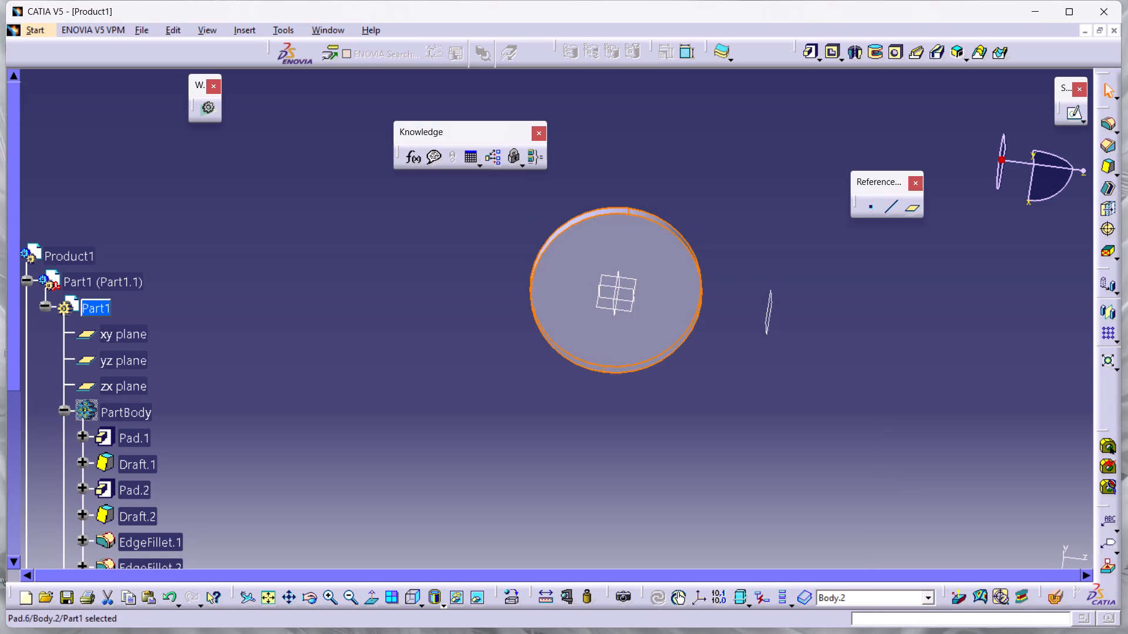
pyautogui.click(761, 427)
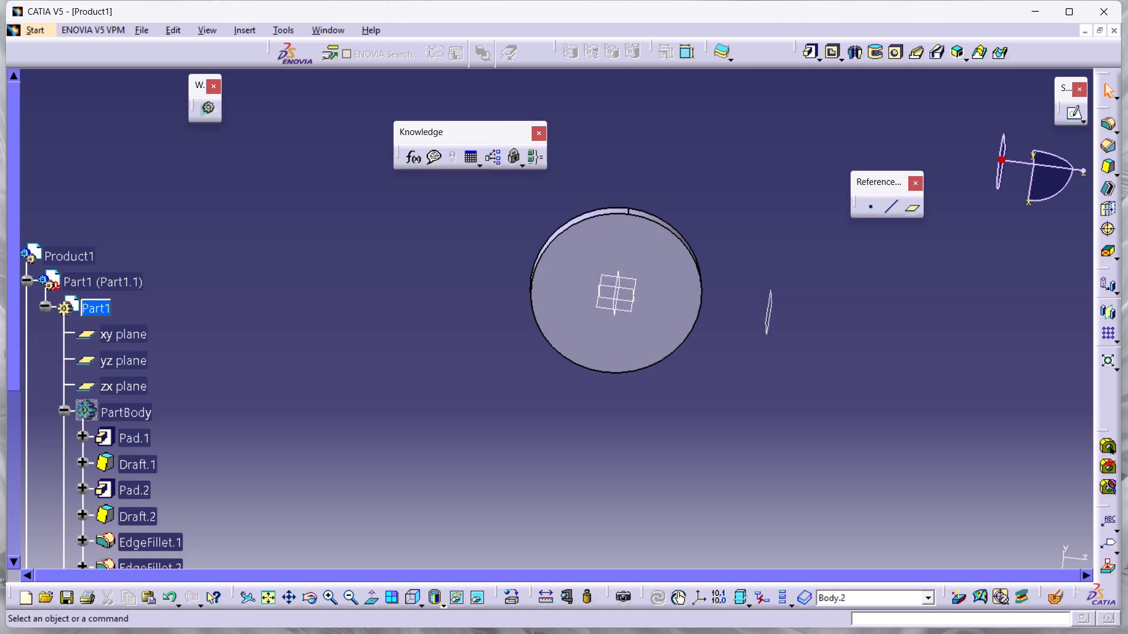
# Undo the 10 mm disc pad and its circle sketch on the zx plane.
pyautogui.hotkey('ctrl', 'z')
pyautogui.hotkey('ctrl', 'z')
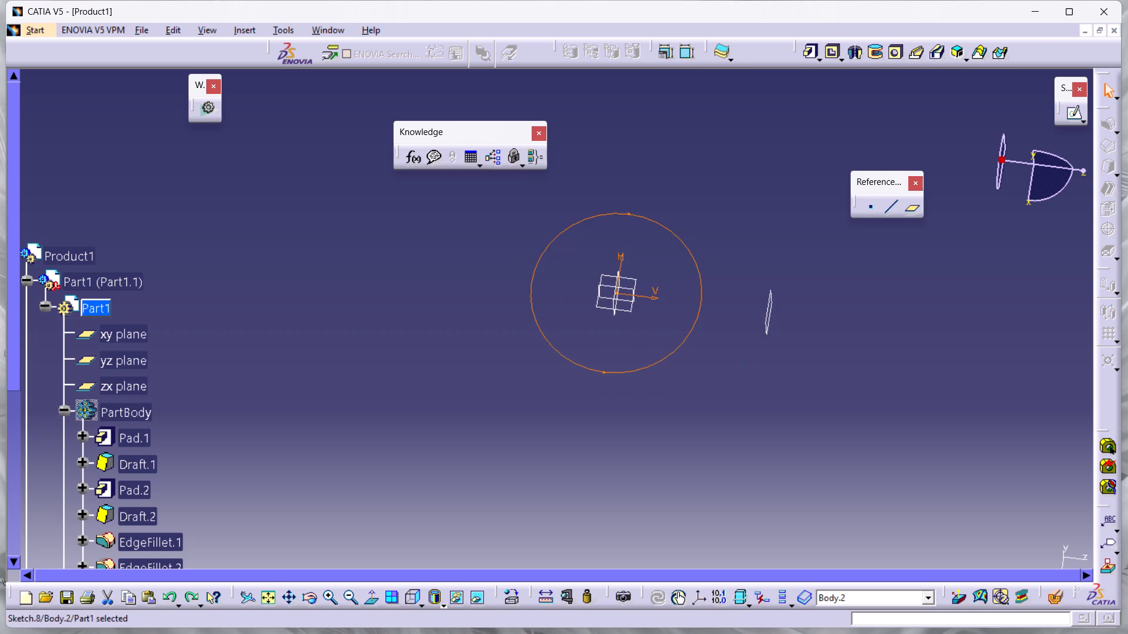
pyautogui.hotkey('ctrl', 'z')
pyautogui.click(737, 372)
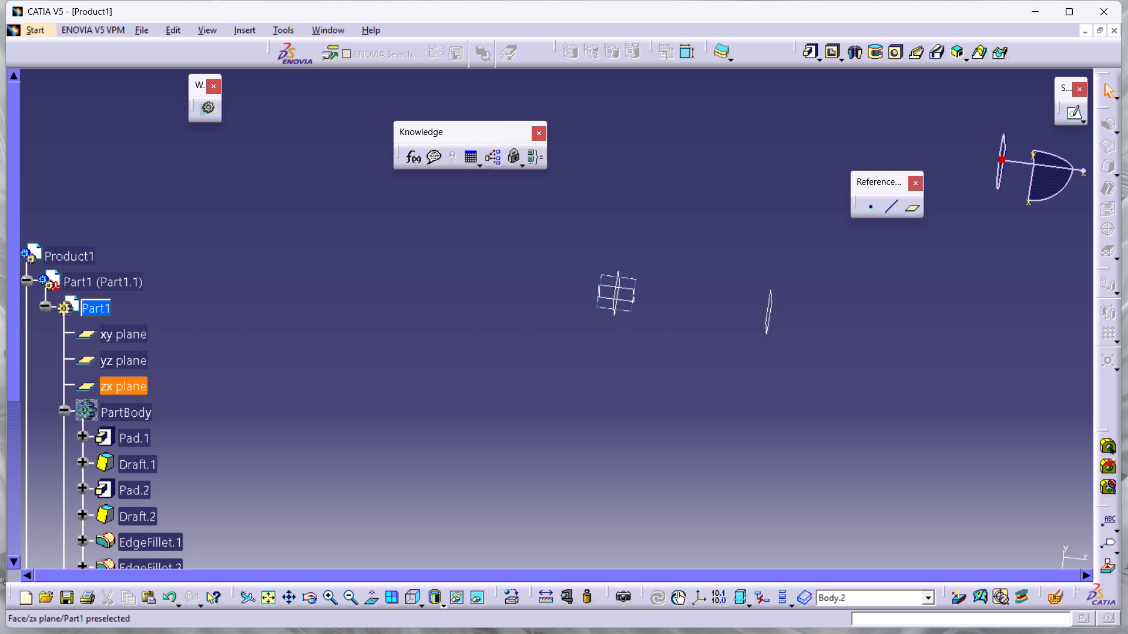
# Start a sketch on the yz plane in Body.2.
pyautogui.click(623, 299)
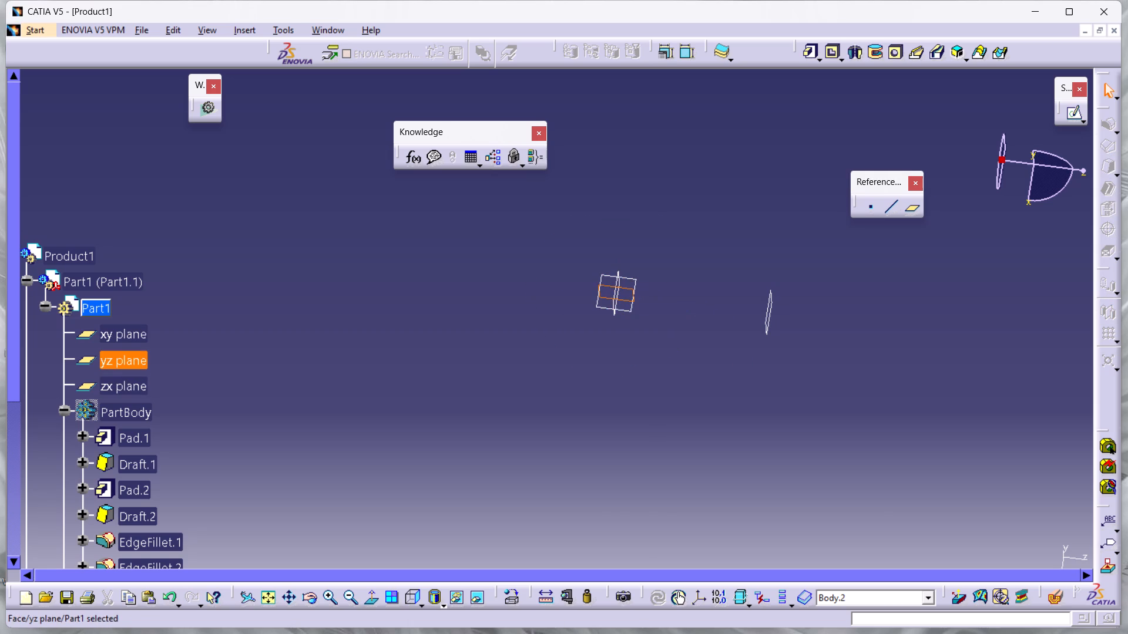
pyautogui.click(1076, 109)
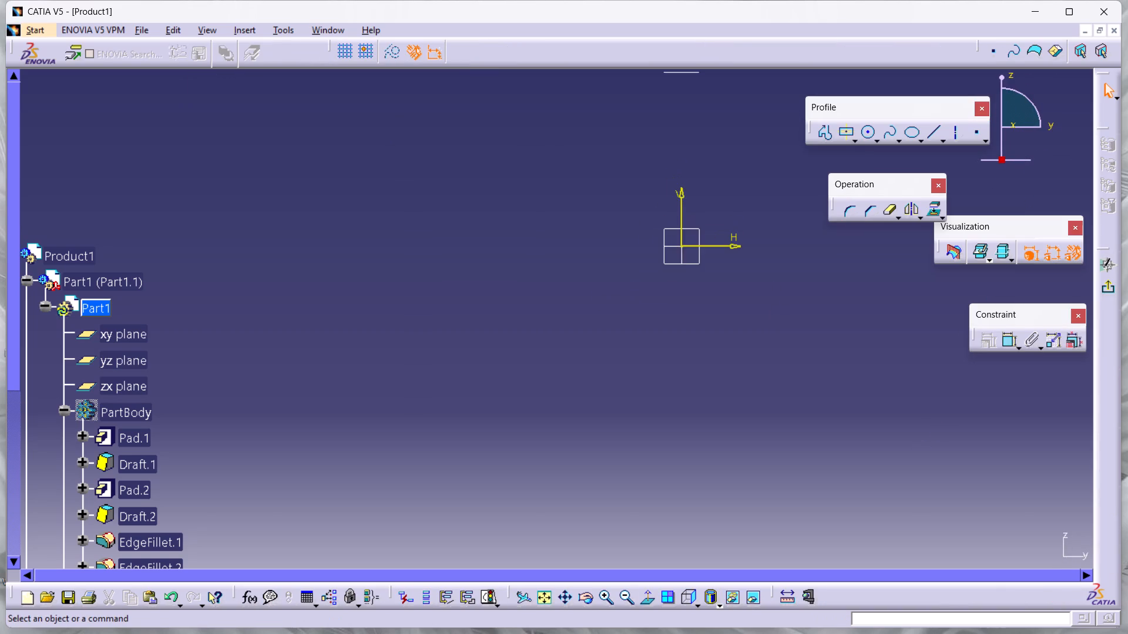
# Sketch a circle centred on the origin, constrain its radius to 50 mm, and exit the sketch.
pyautogui.moveTo(729, 285); pyautogui.dragTo(574, 399, button='middle')
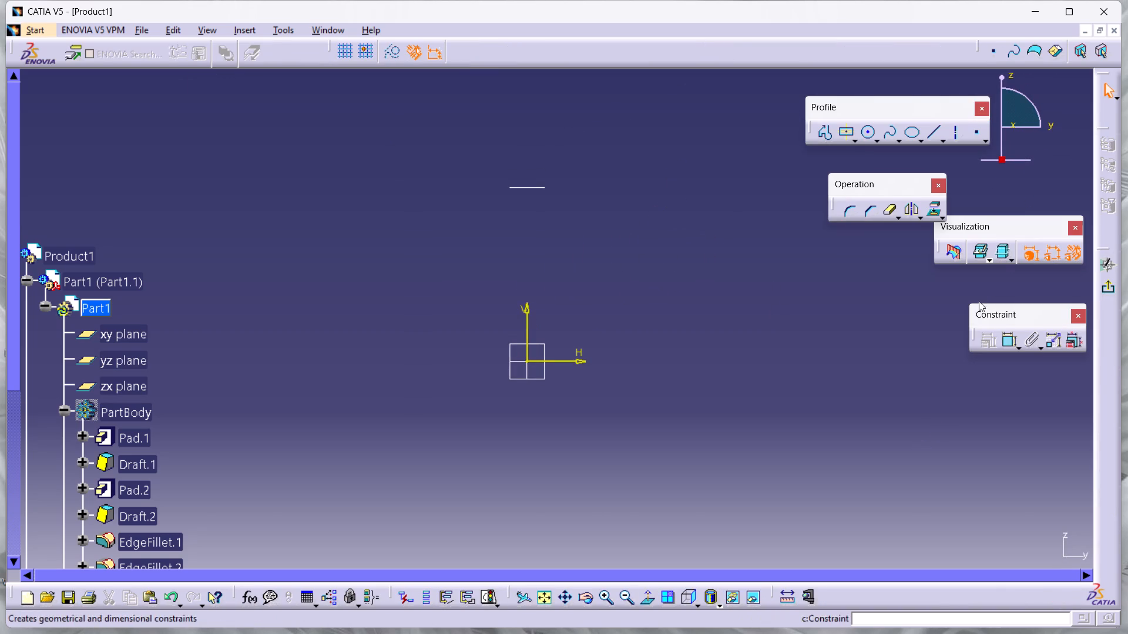
pyautogui.click(868, 133)
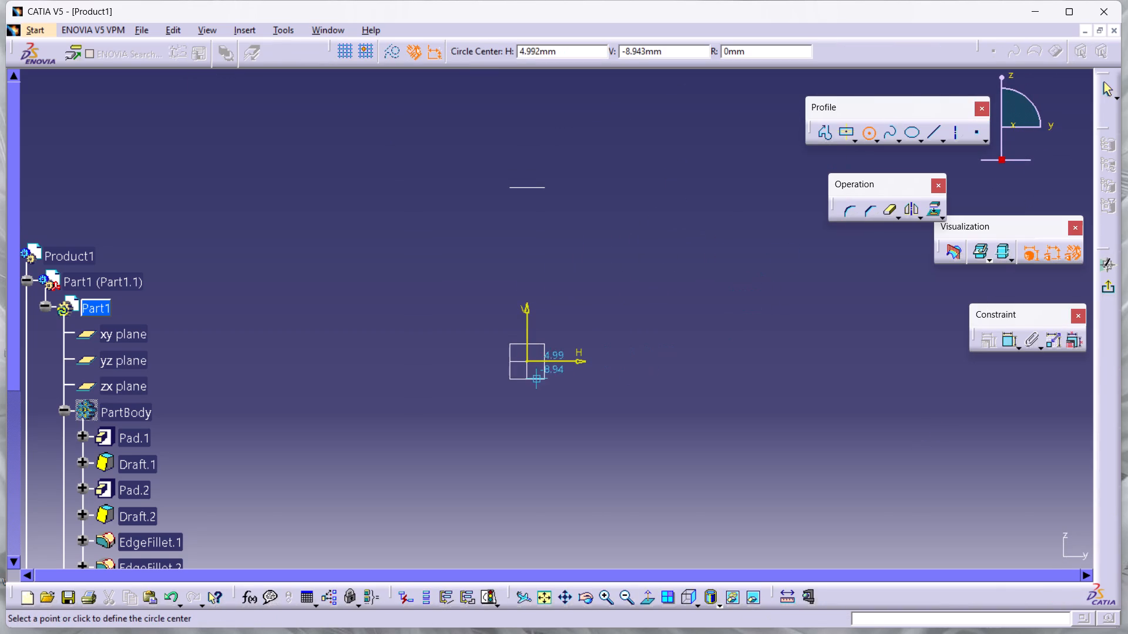
pyautogui.click(528, 362)
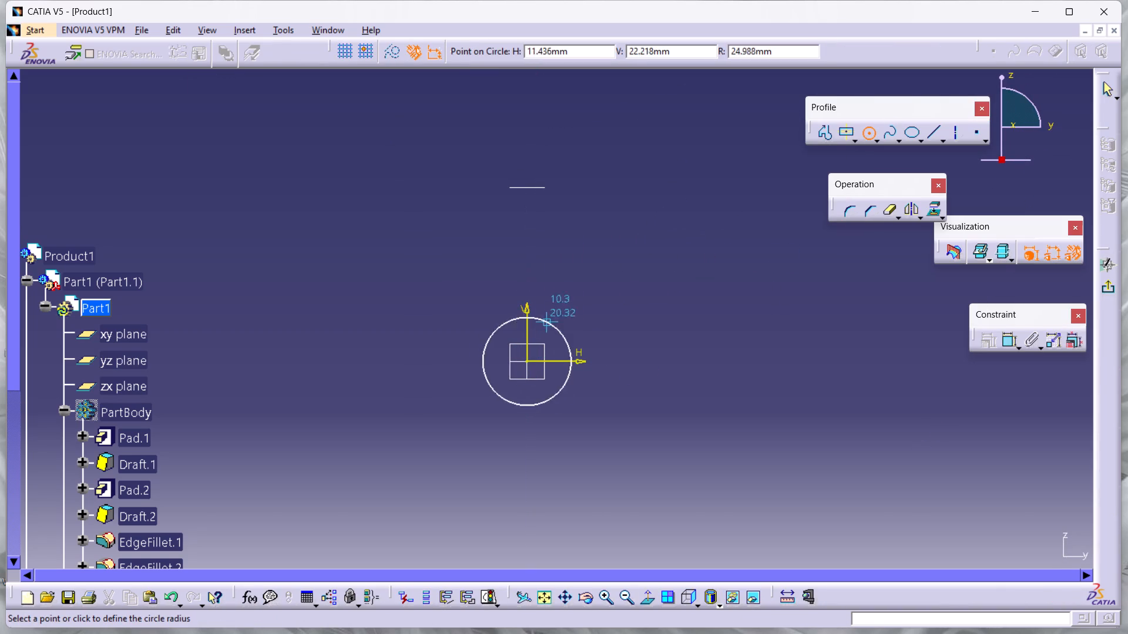
pyautogui.click(581, 286)
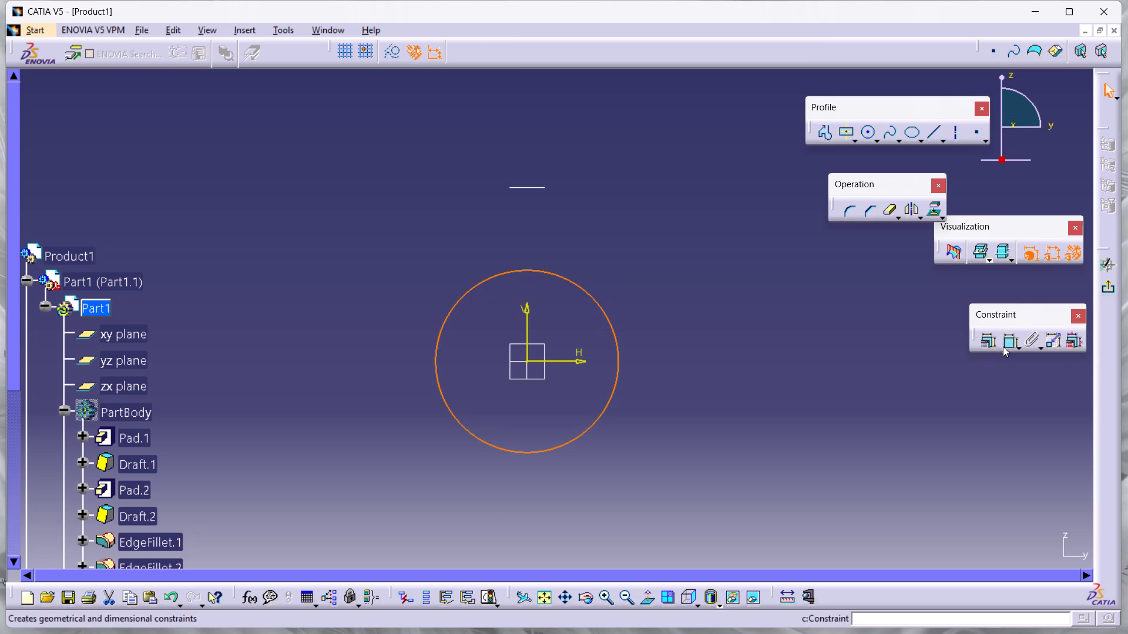
pyautogui.click(1006, 345)
pyautogui.click(721, 328)
pyautogui.doubleClick(723, 326)
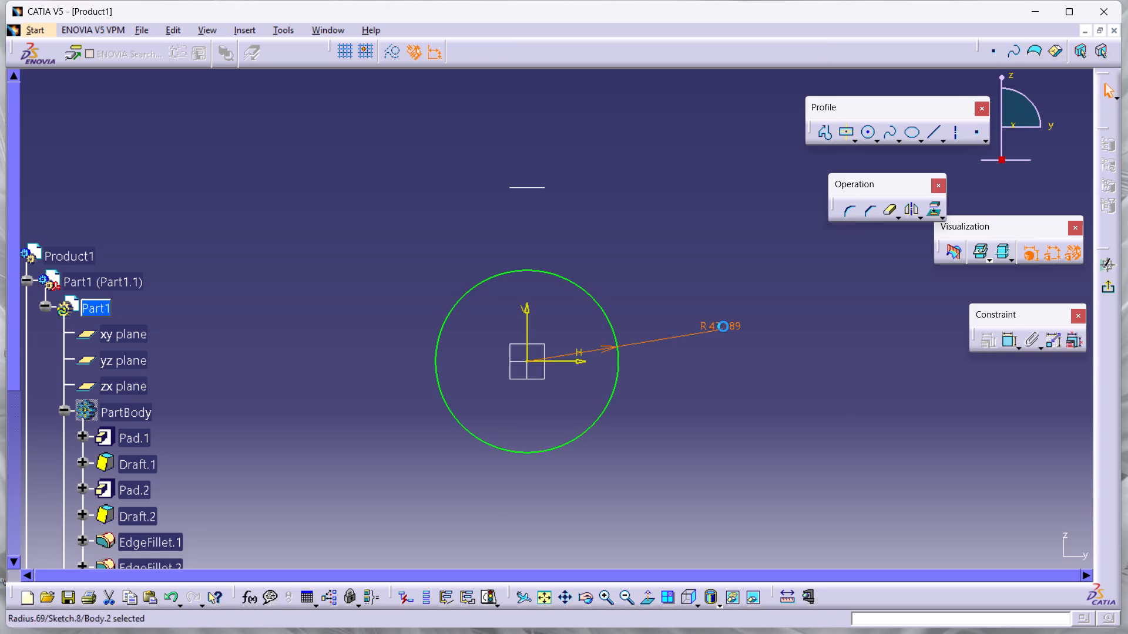
pyautogui.write('50.')
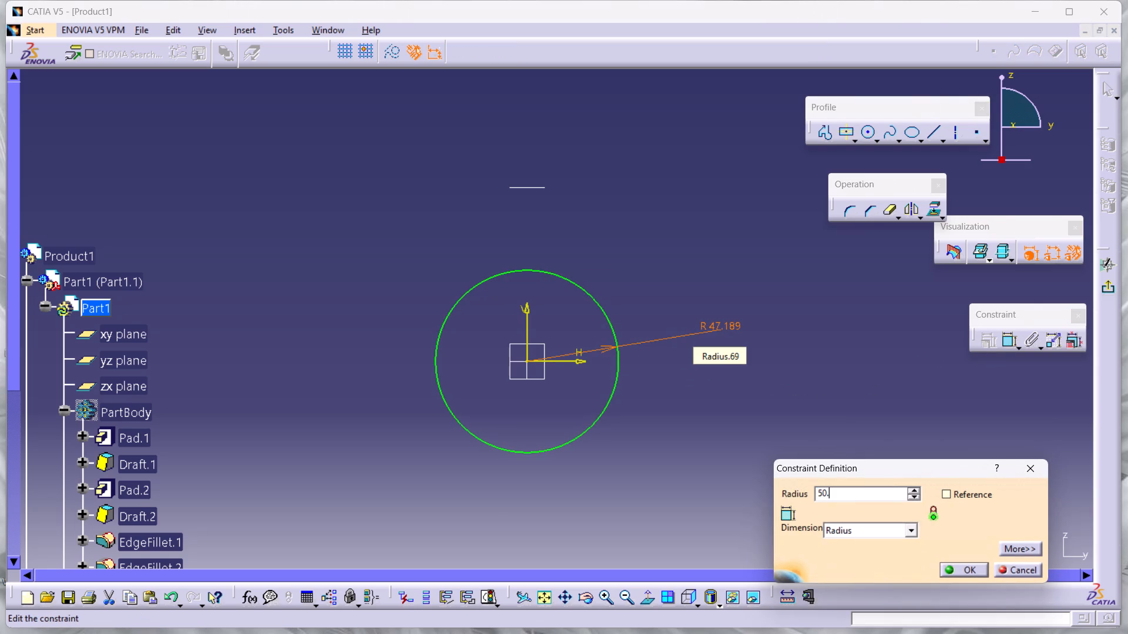
pyautogui.click(979, 572)
pyautogui.click(868, 490)
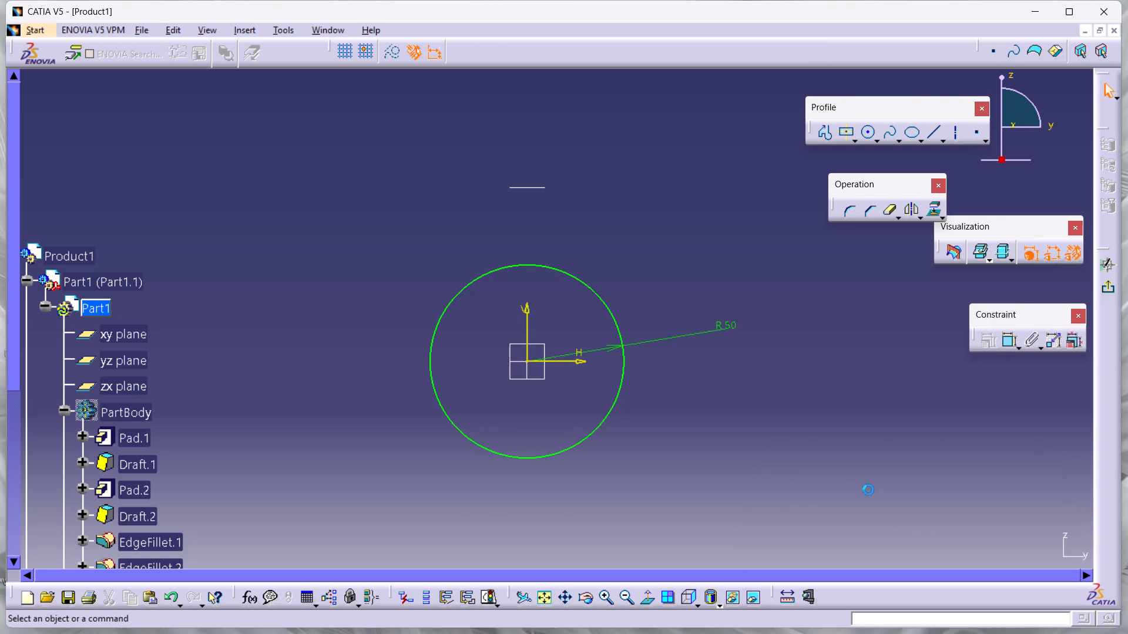
pyautogui.click(1112, 286)
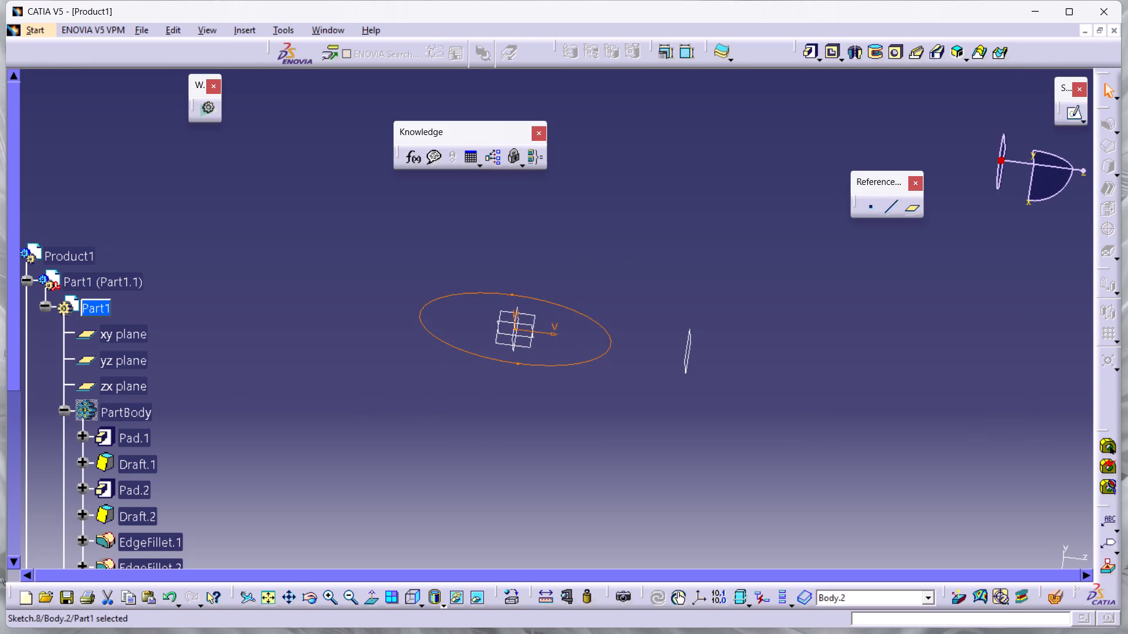
# Pad the circle sketch to a length of 10 mm in Body.2.
pyautogui.click(808, 53)
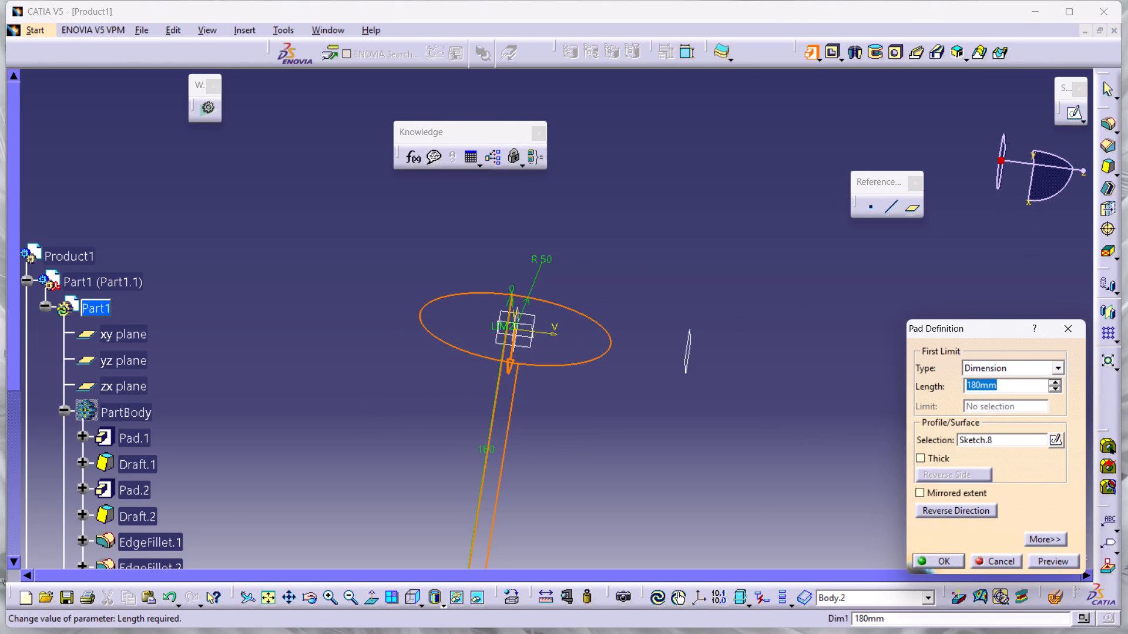
pyautogui.write('10')
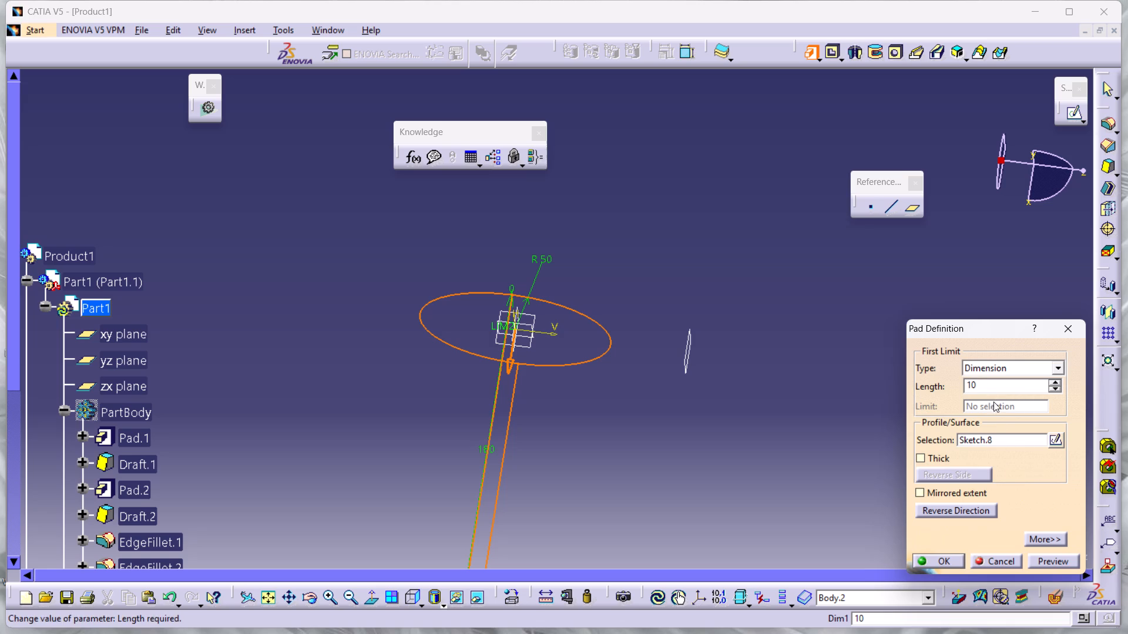
pyautogui.click(1052, 561)
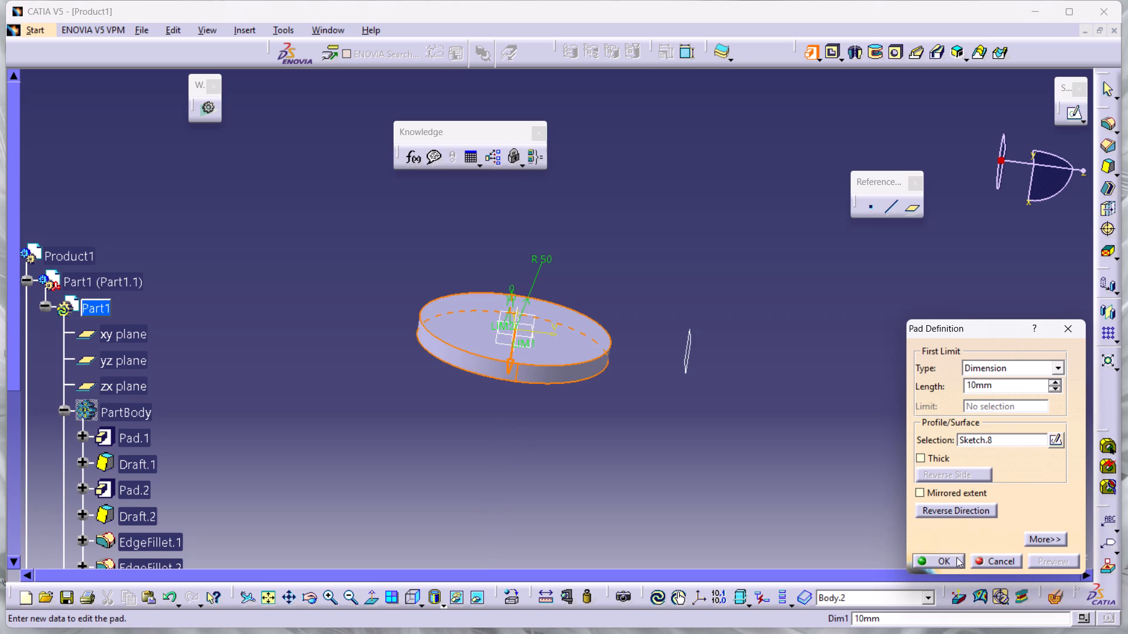
pyautogui.click(956, 557)
pyautogui.click(699, 478)
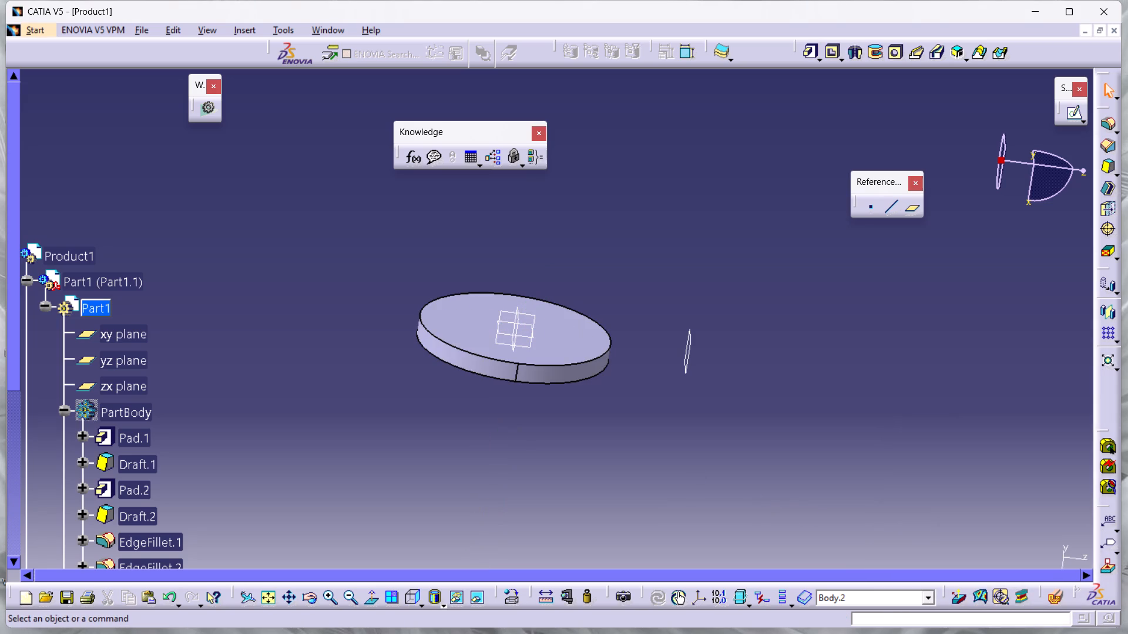
# Edit the disc pad to reverse its extrusion direction.
pyautogui.hotkey('ctrl', 'z')
pyautogui.doubleClick(537, 363)
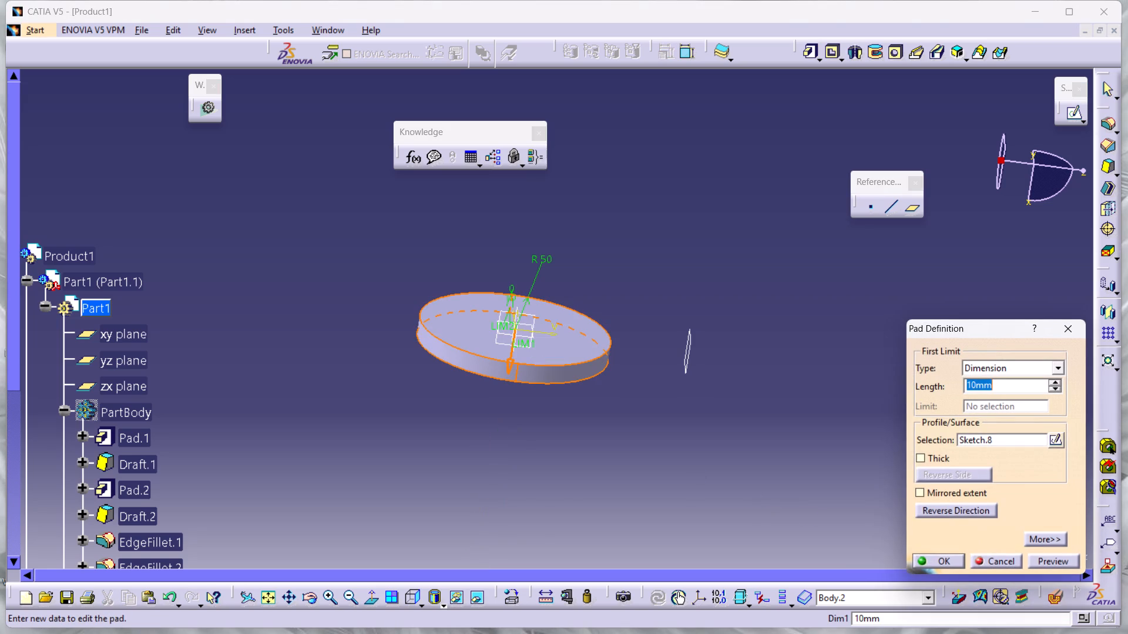
pyautogui.click(508, 365)
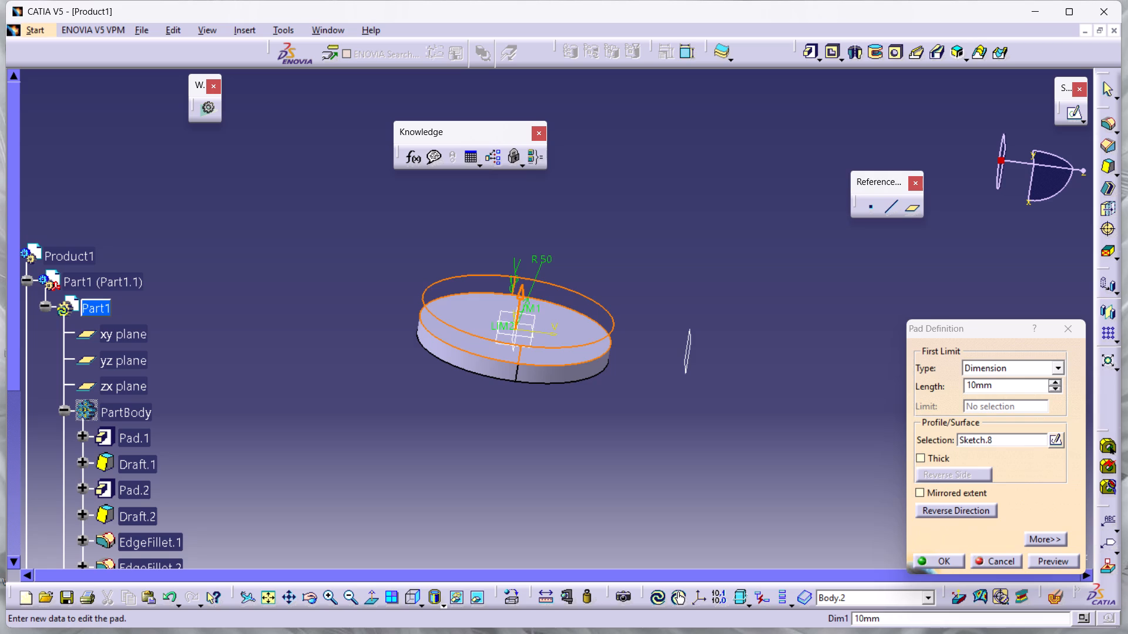
pyautogui.click(1039, 560)
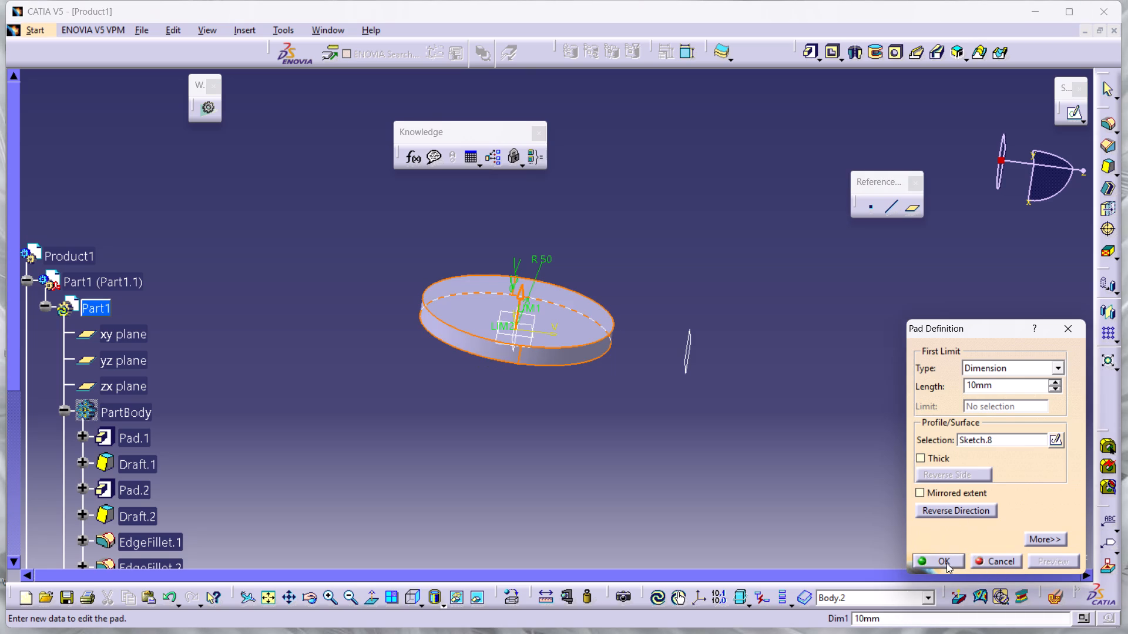
pyautogui.click(946, 563)
pyautogui.click(822, 530)
# Start a sketch on the zx plane in Body.2.
pyautogui.middleClick(608, 450)
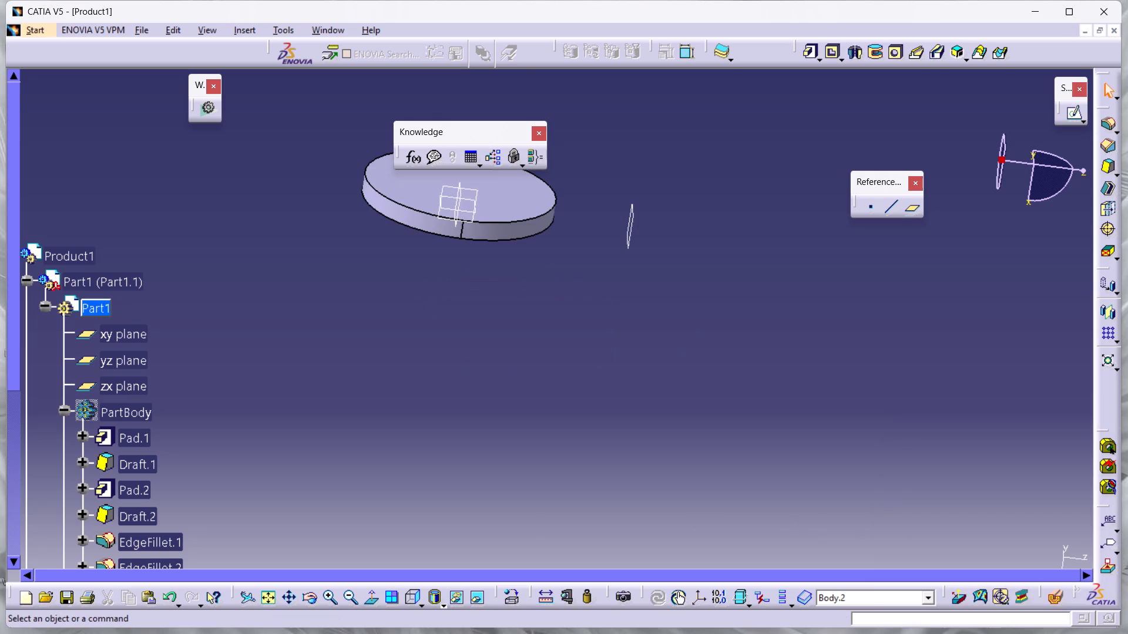
pyautogui.moveTo(565, 372); pyautogui.dragTo(637, 492, button='middle')
pyautogui.keyDown('ctrl'); pyautogui.moveTo(766, 474); pyautogui.dragTo(778, 447, button='middle'); pyautogui.keyUp('ctrl')
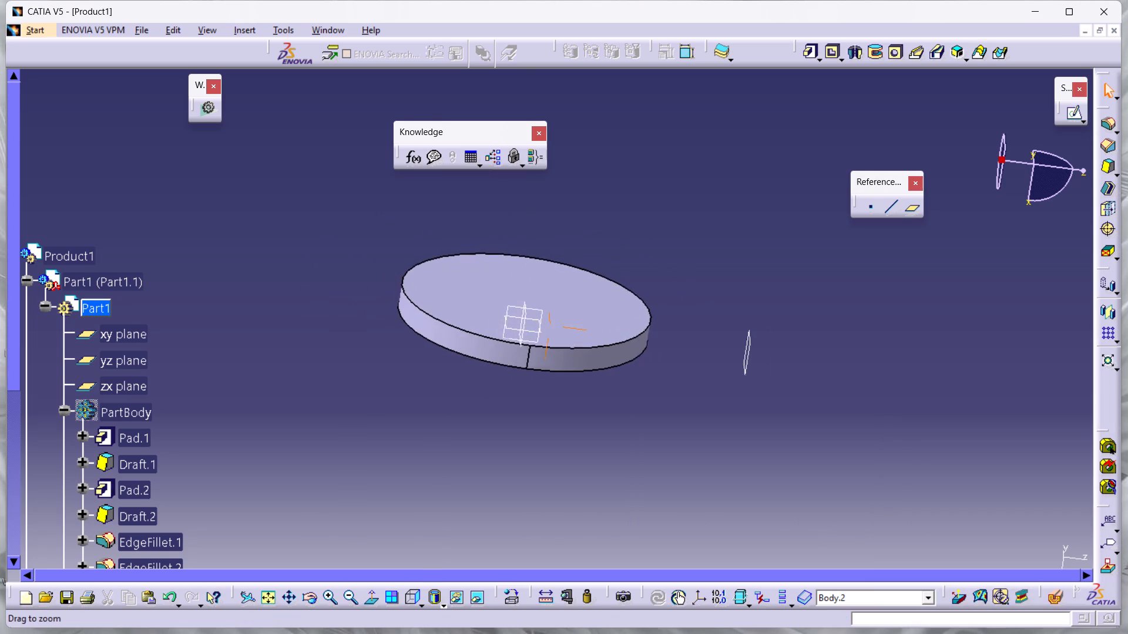
pyautogui.keyDown('ctrl'); pyautogui.moveTo(778, 447); pyautogui.dragTo(778, 451, button='middle'); pyautogui.keyUp('ctrl')
pyautogui.moveTo(874, 522); pyautogui.dragTo(779, 376, button='middle')
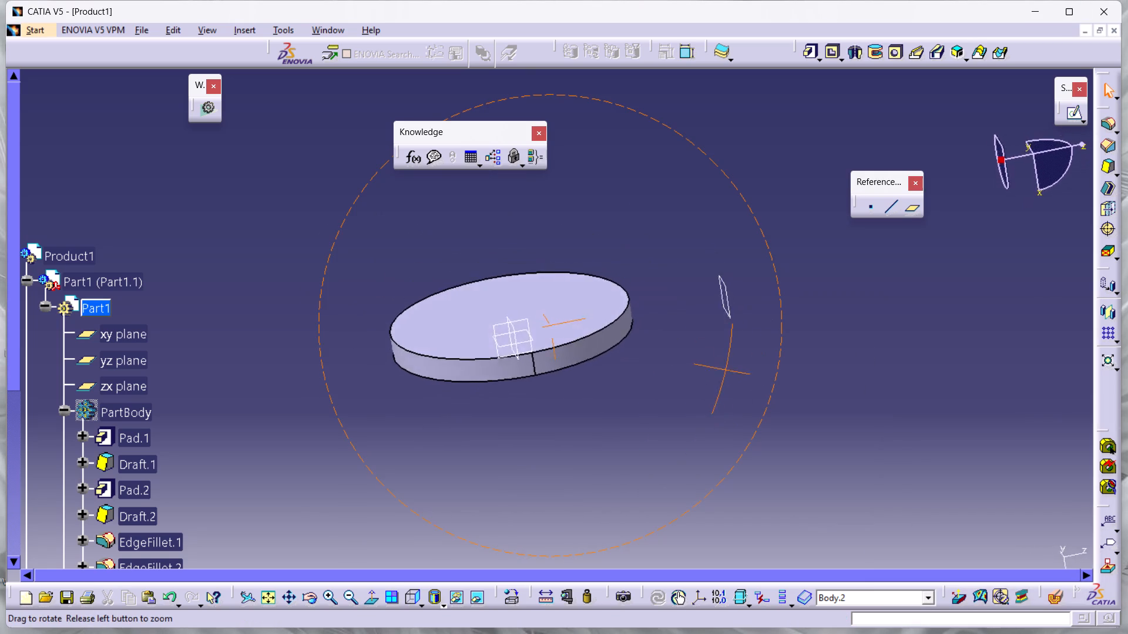
pyautogui.moveTo(779, 376); pyautogui.dragTo(761, 408, button='middle')
pyautogui.click(724, 431)
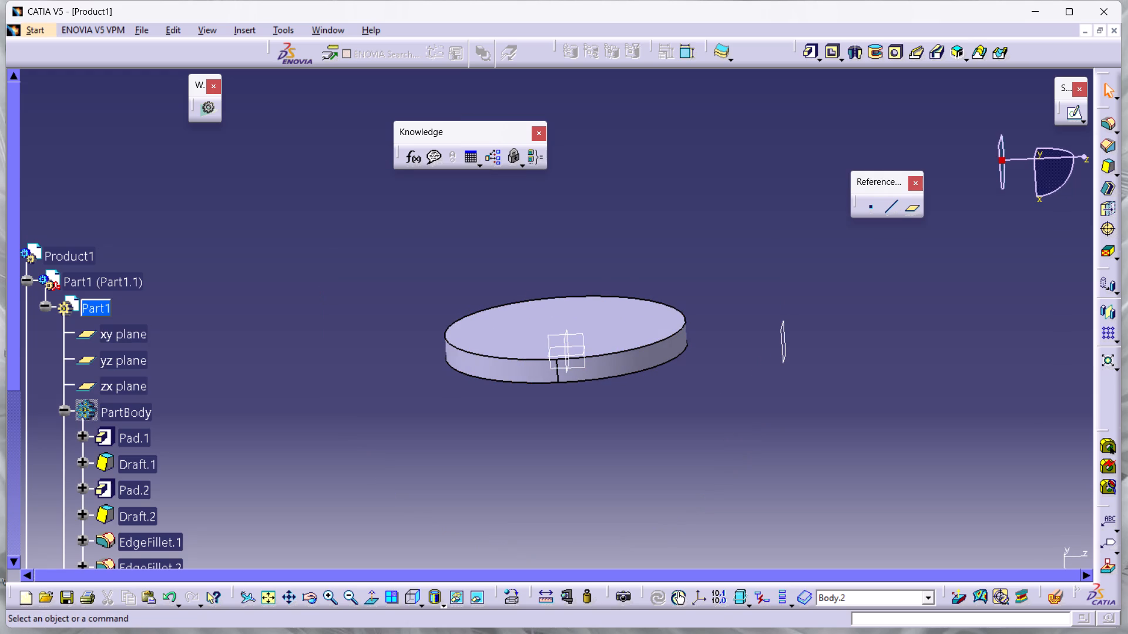
pyautogui.click(584, 332)
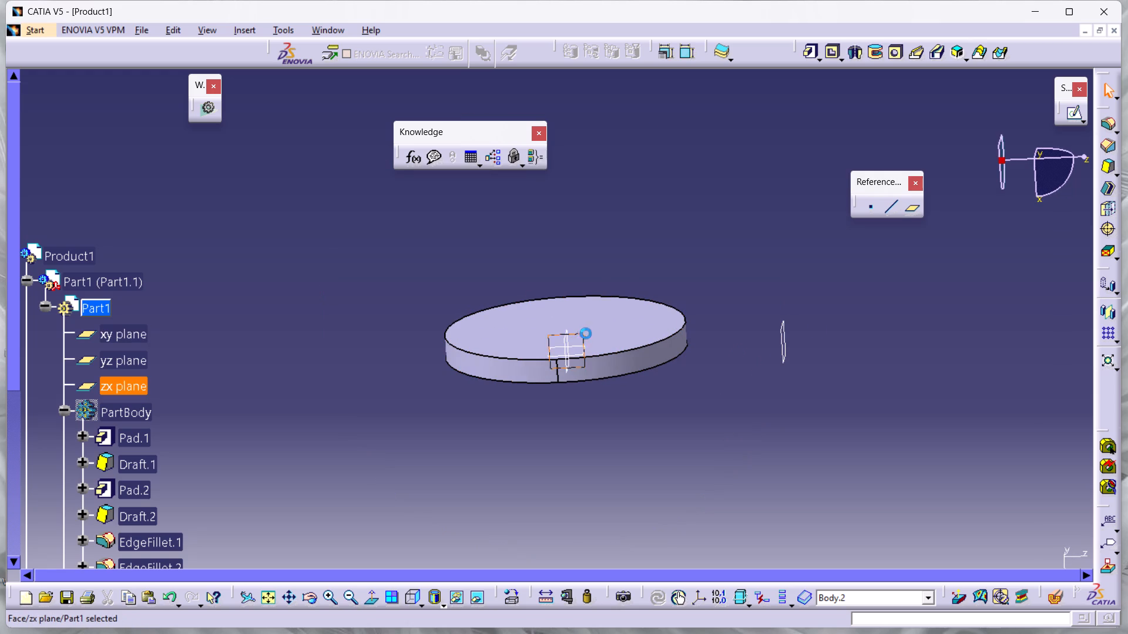
pyautogui.click(1077, 114)
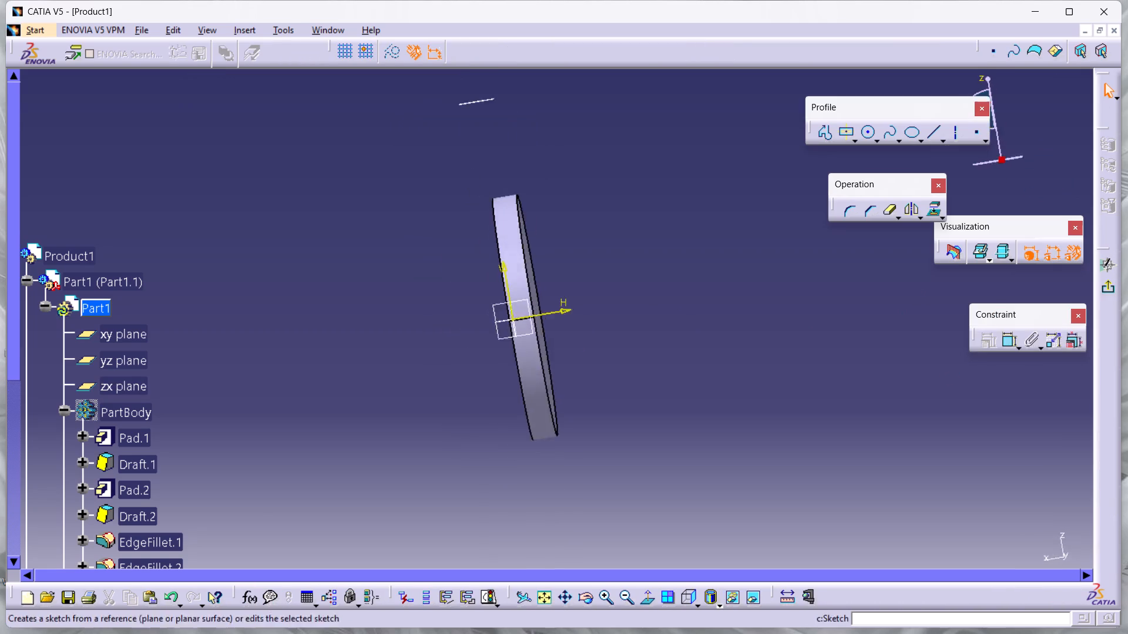
pyautogui.moveTo(544, 311); pyautogui.dragTo(558, 337, button='middle')
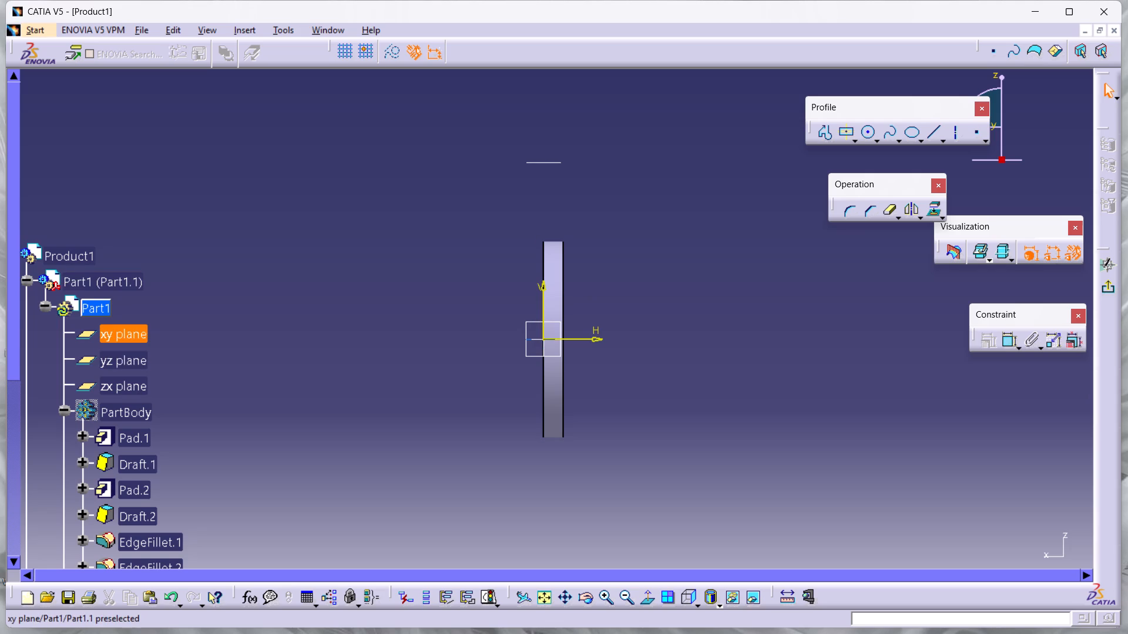
# Show PartBody briefly to compare it with the disc, and hide it again.
pyautogui.rightClick(140, 413)
pyautogui.click(204, 227)
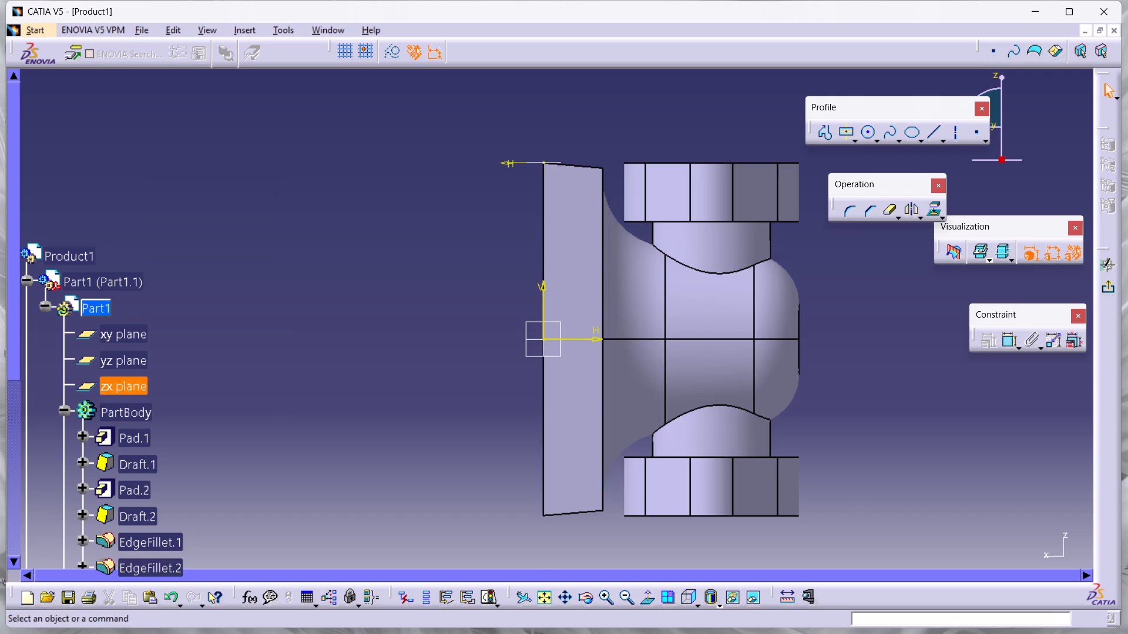
pyautogui.rightClick(131, 409)
pyautogui.click(193, 221)
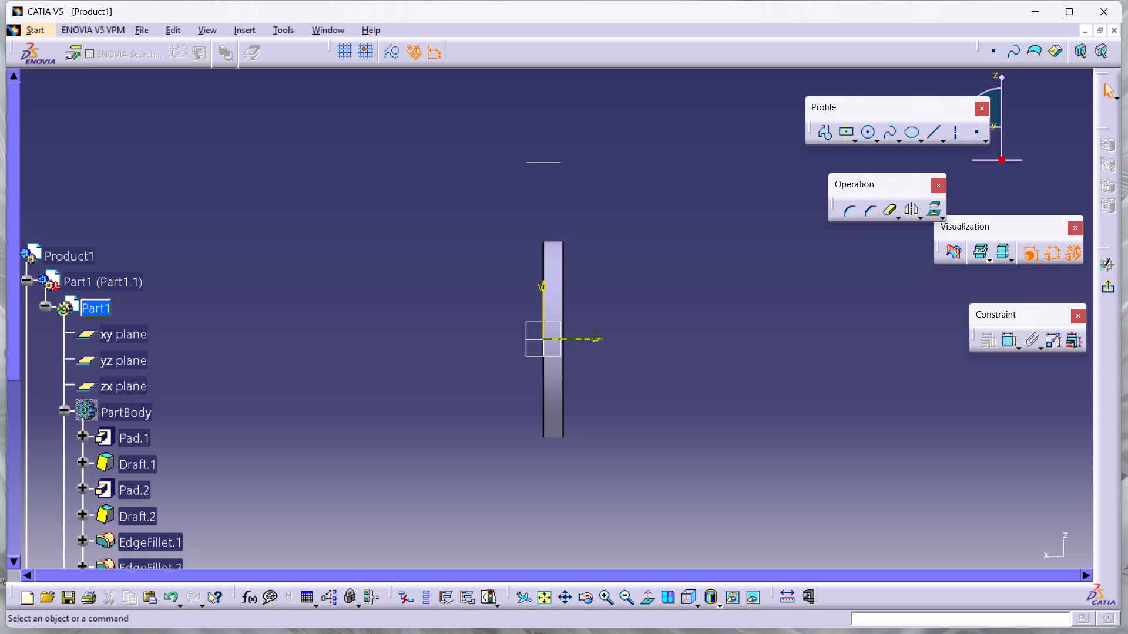
# Draw a horizontal axis line through the origin along the H axis, extending beyond both sides of the disc.
pyautogui.moveTo(676, 359); pyautogui.dragTo(538, 369, button='middle')
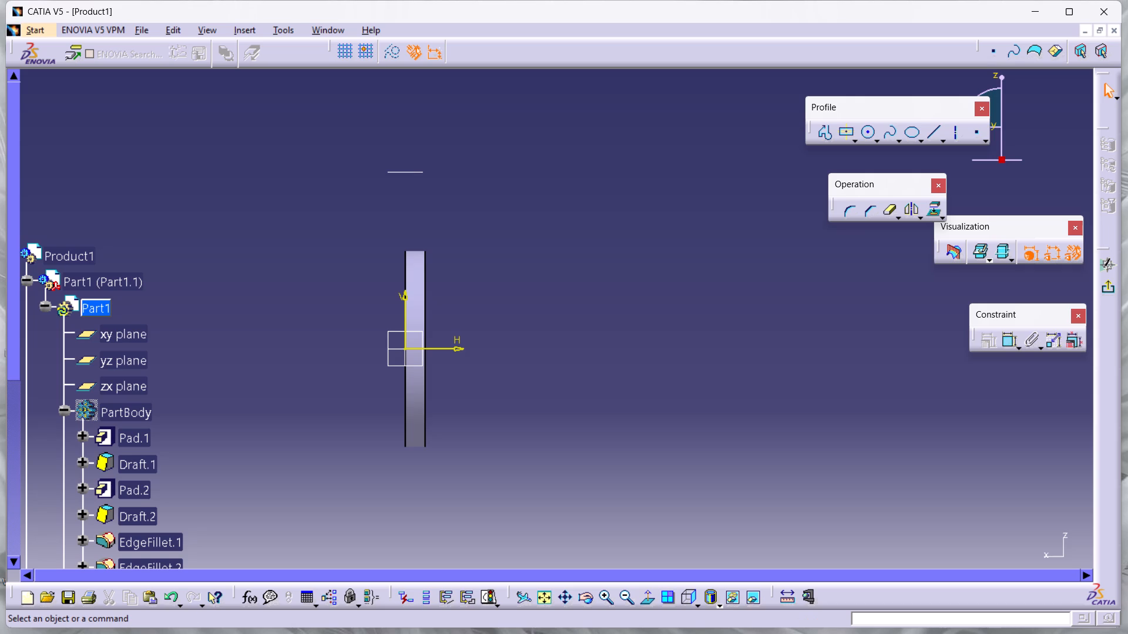
pyautogui.click(957, 134)
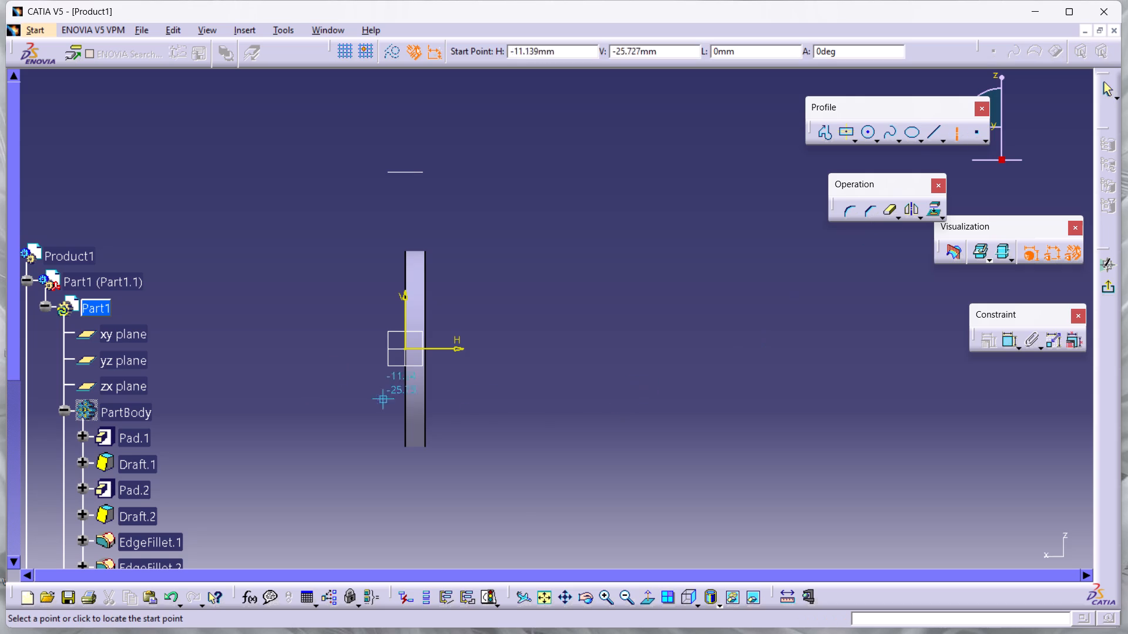
pyautogui.click(206, 349)
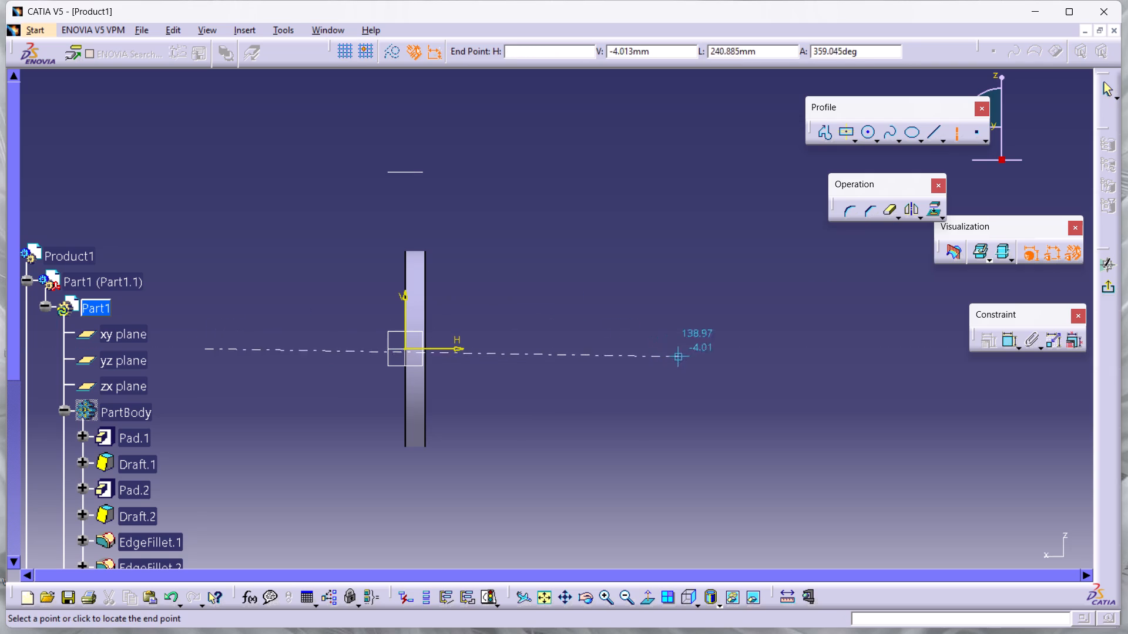
pyautogui.click(817, 348)
pyautogui.click(753, 309)
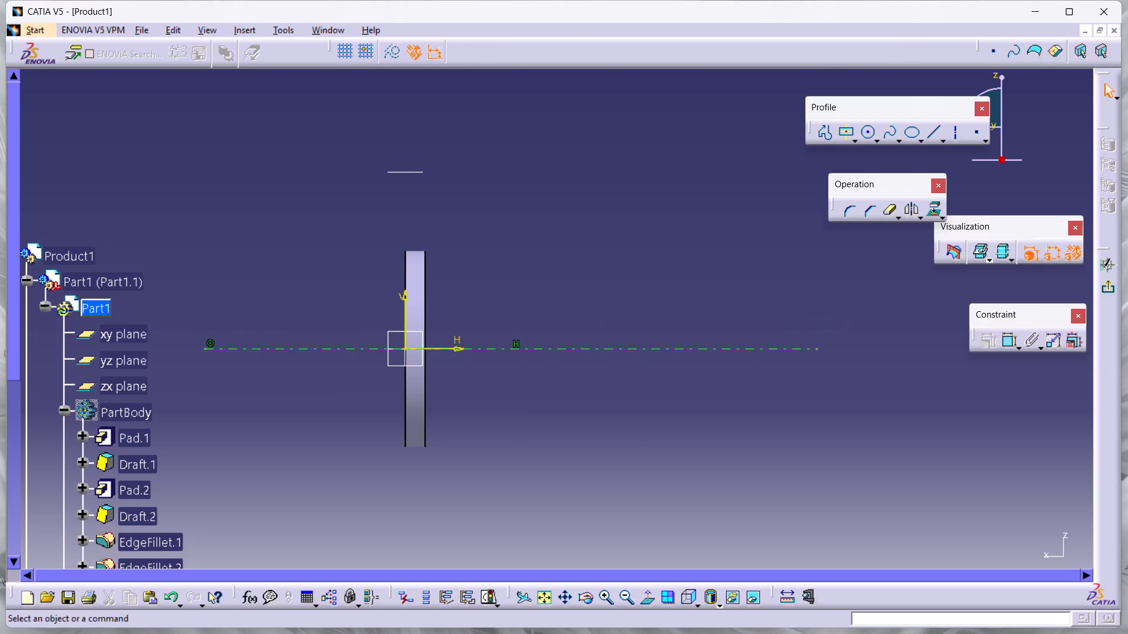
# Sketch an open three-line profile above the axis, from H about 15 mm to 61 mm, its top sloping down to about 27 mm high.
pyautogui.moveTo(656, 279); pyautogui.dragTo(691, 316, button='middle')
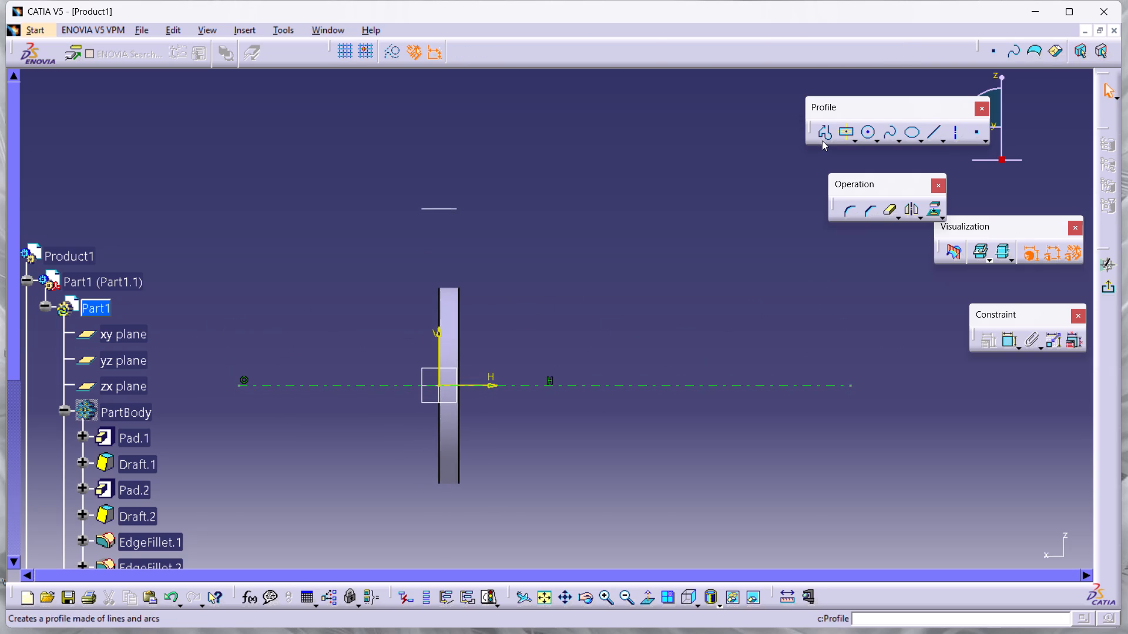
pyautogui.doubleClick(822, 128)
pyautogui.click(471, 385)
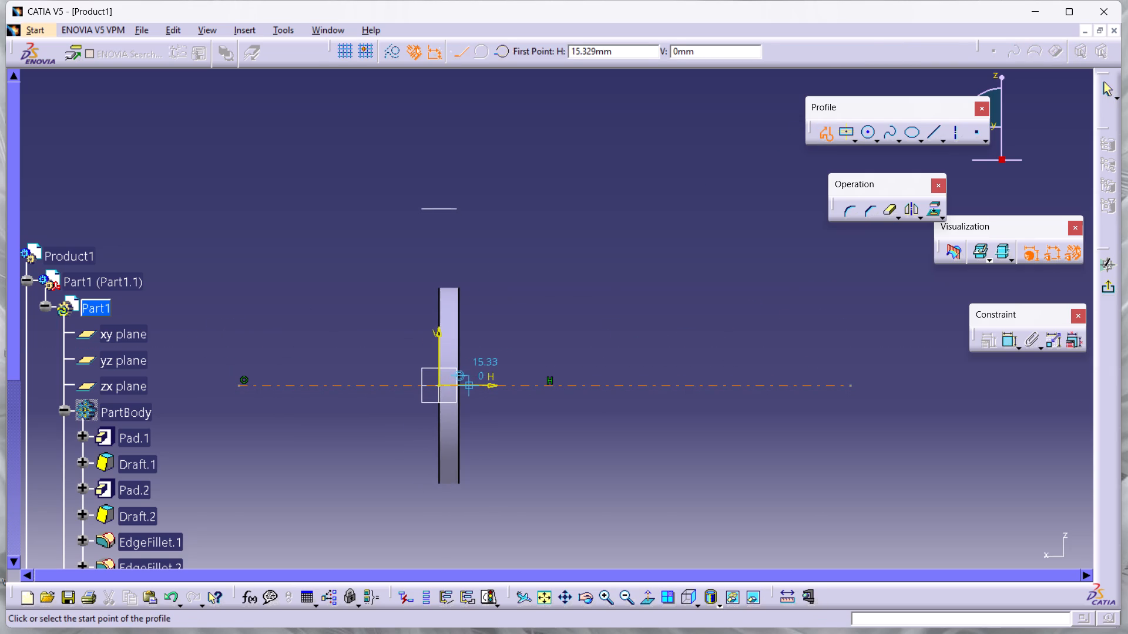
pyautogui.click(471, 311)
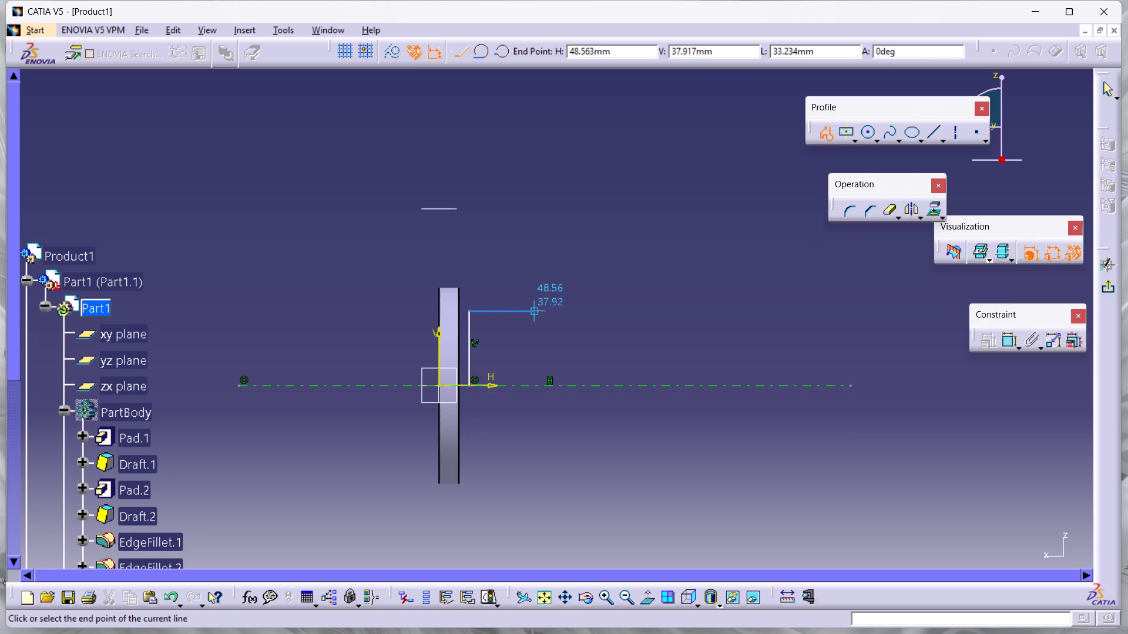
pyautogui.click(559, 332)
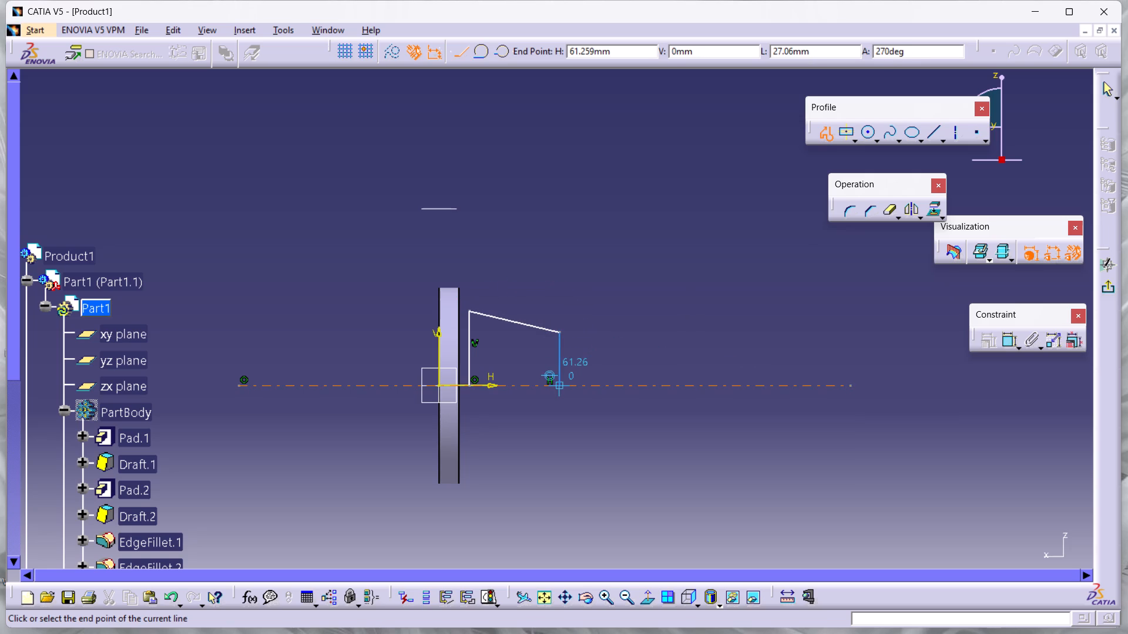
pyautogui.click(560, 385)
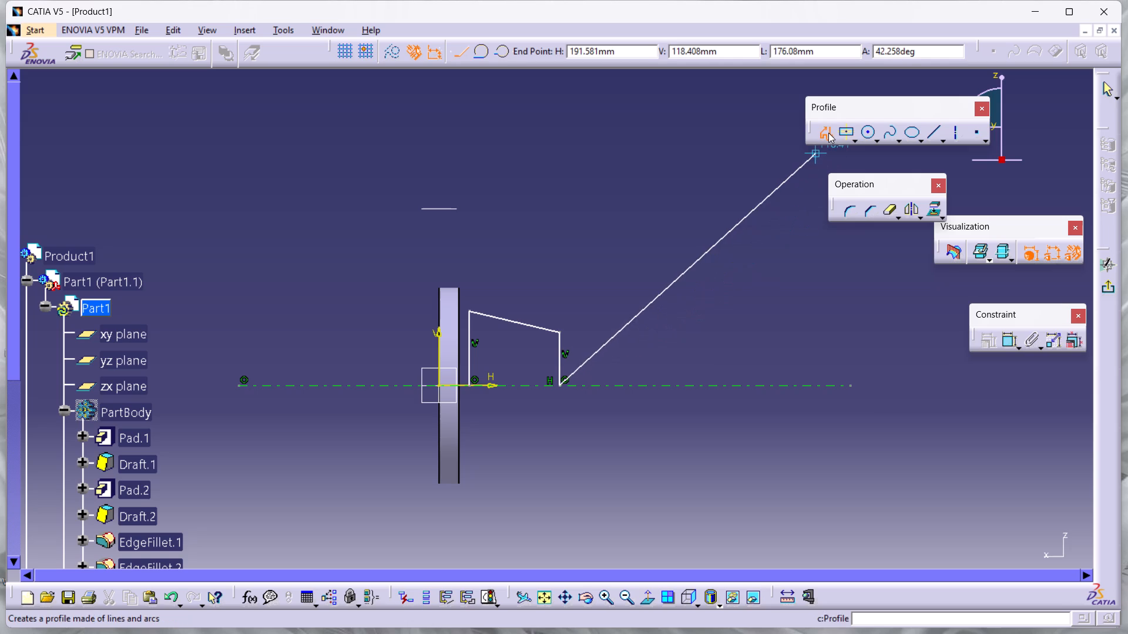
pyautogui.click(828, 131)
pyautogui.click(694, 351)
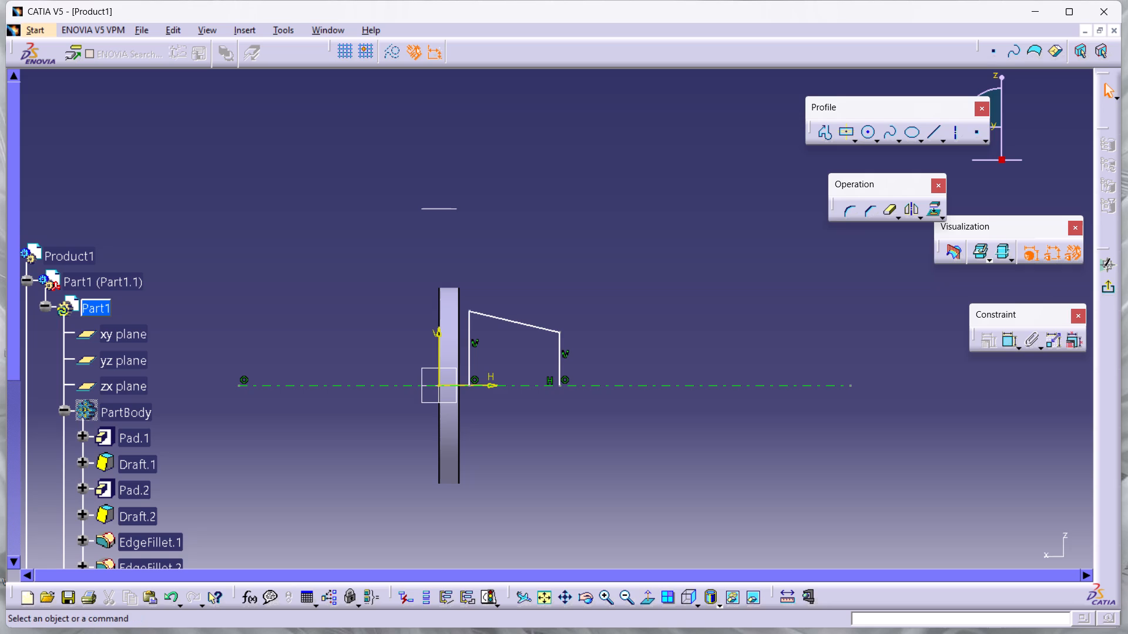
# Dimension the length of the profile's vertical line nearest the disc and the angle between the sloping top line and the axis.
pyautogui.doubleClick(1008, 343)
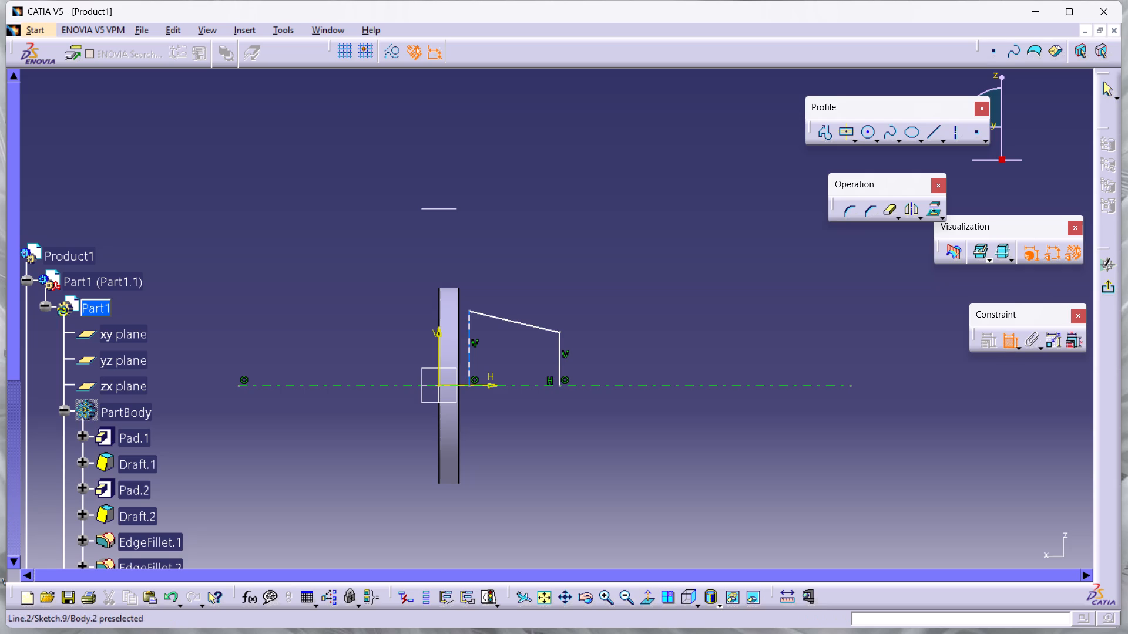
pyautogui.click(469, 355)
pyautogui.click(335, 349)
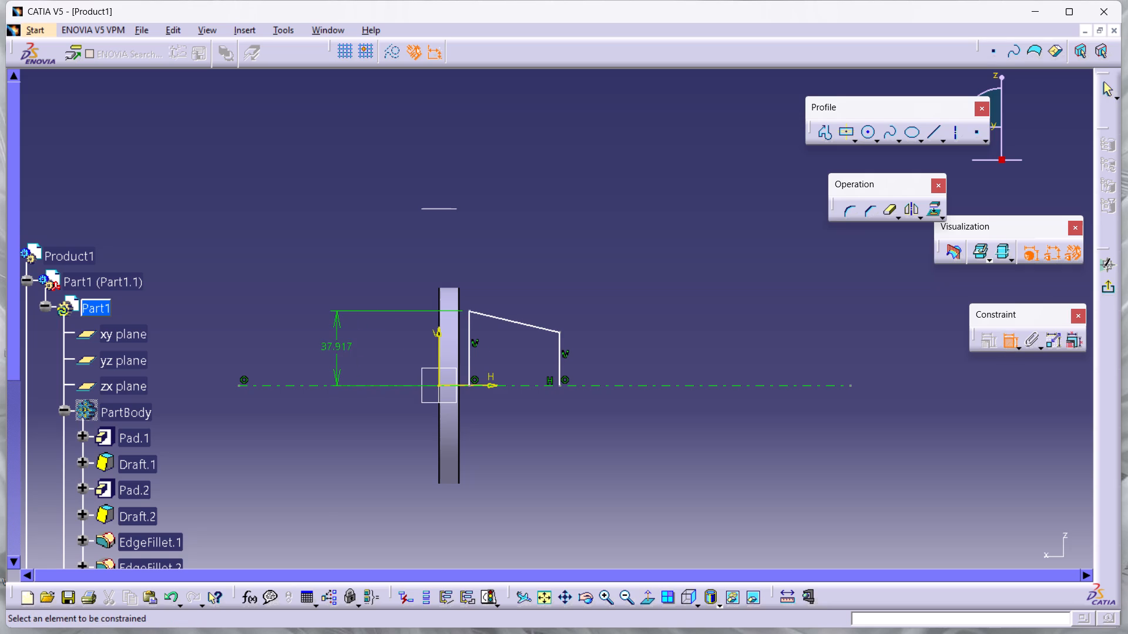
pyautogui.click(529, 325)
pyautogui.click(519, 385)
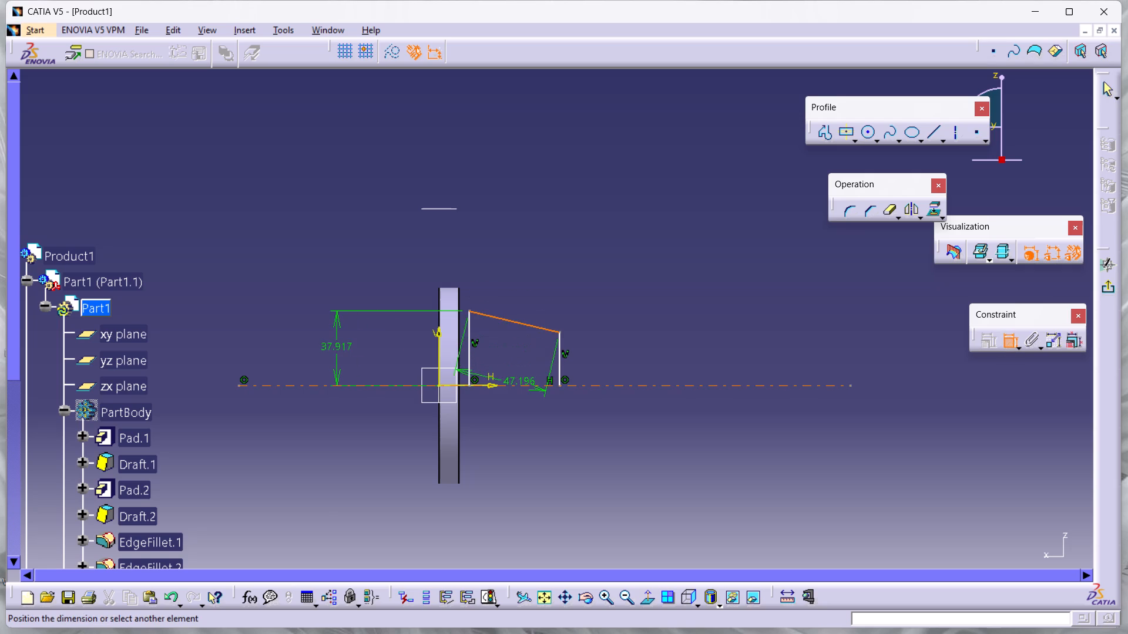
pyautogui.click(513, 363)
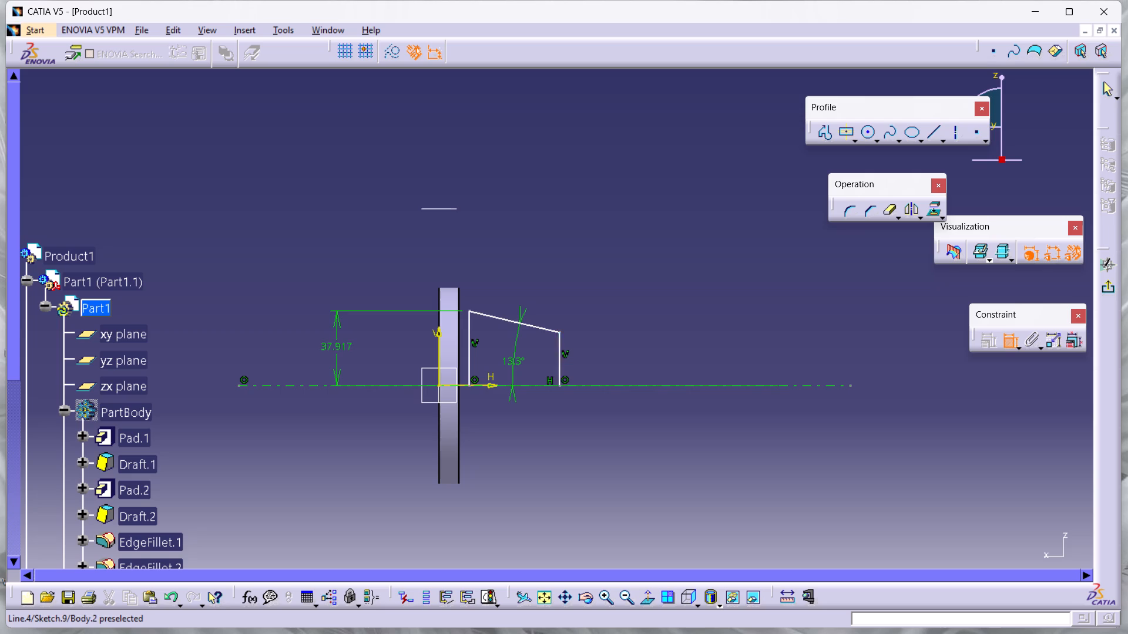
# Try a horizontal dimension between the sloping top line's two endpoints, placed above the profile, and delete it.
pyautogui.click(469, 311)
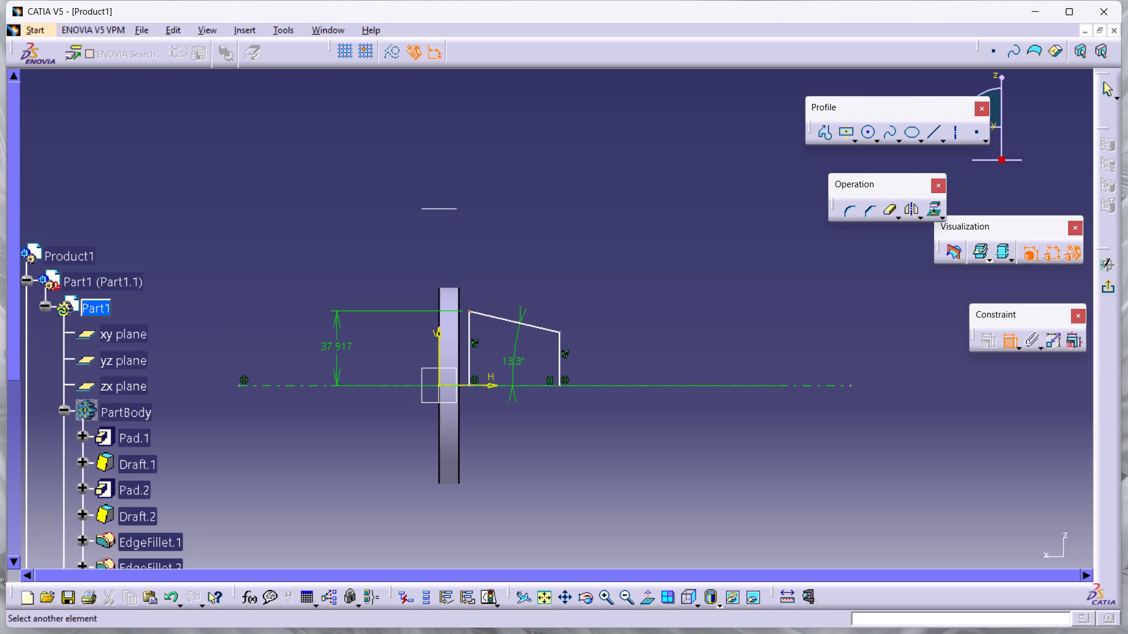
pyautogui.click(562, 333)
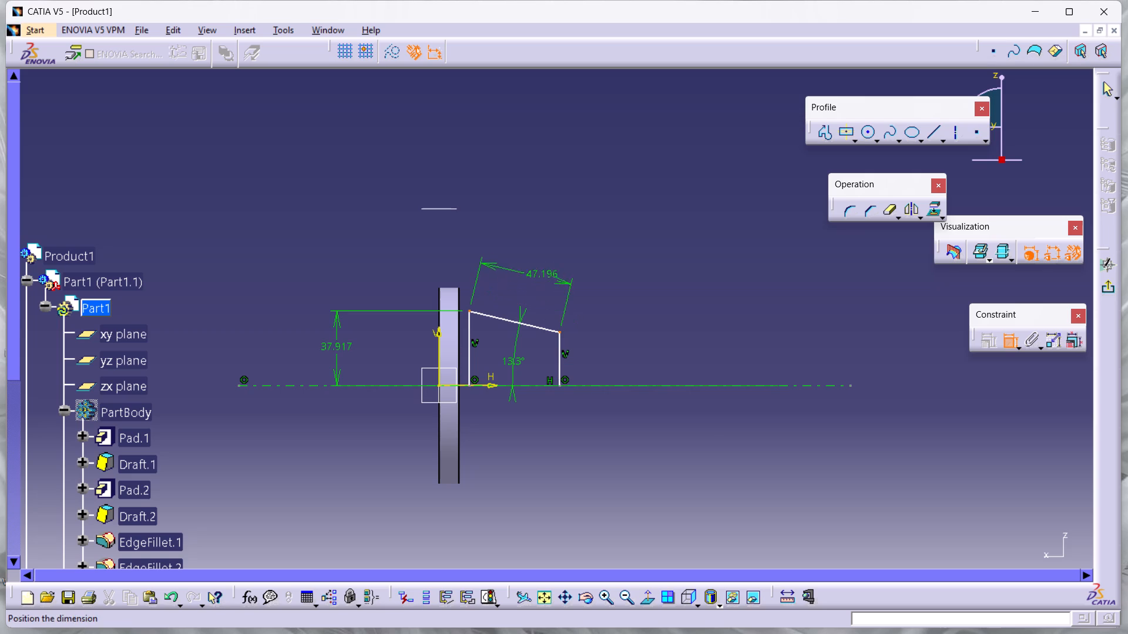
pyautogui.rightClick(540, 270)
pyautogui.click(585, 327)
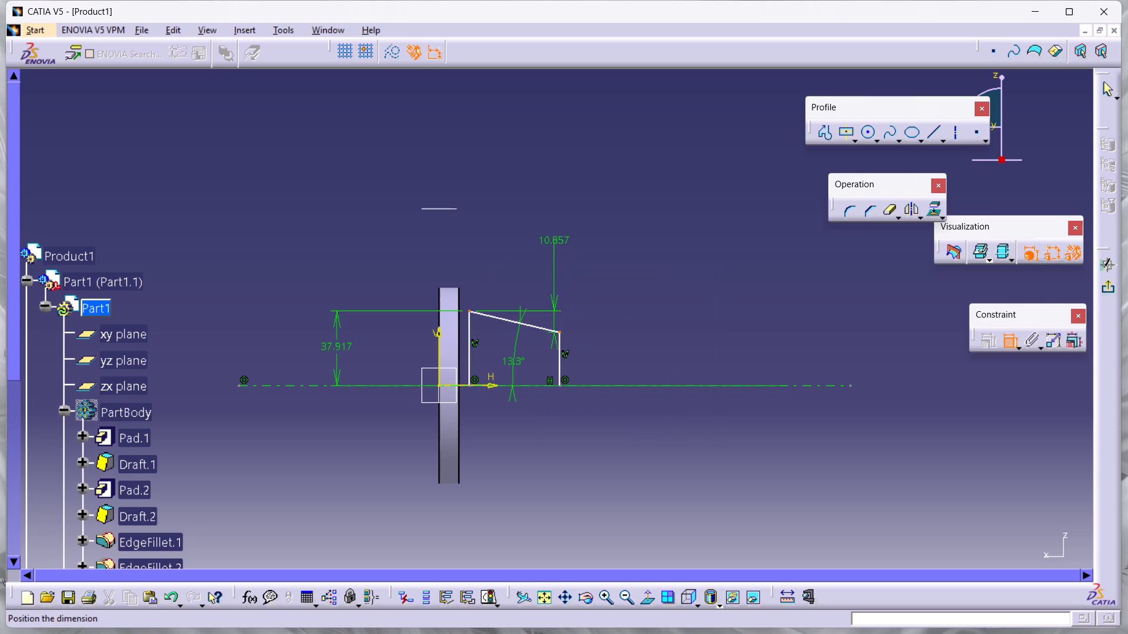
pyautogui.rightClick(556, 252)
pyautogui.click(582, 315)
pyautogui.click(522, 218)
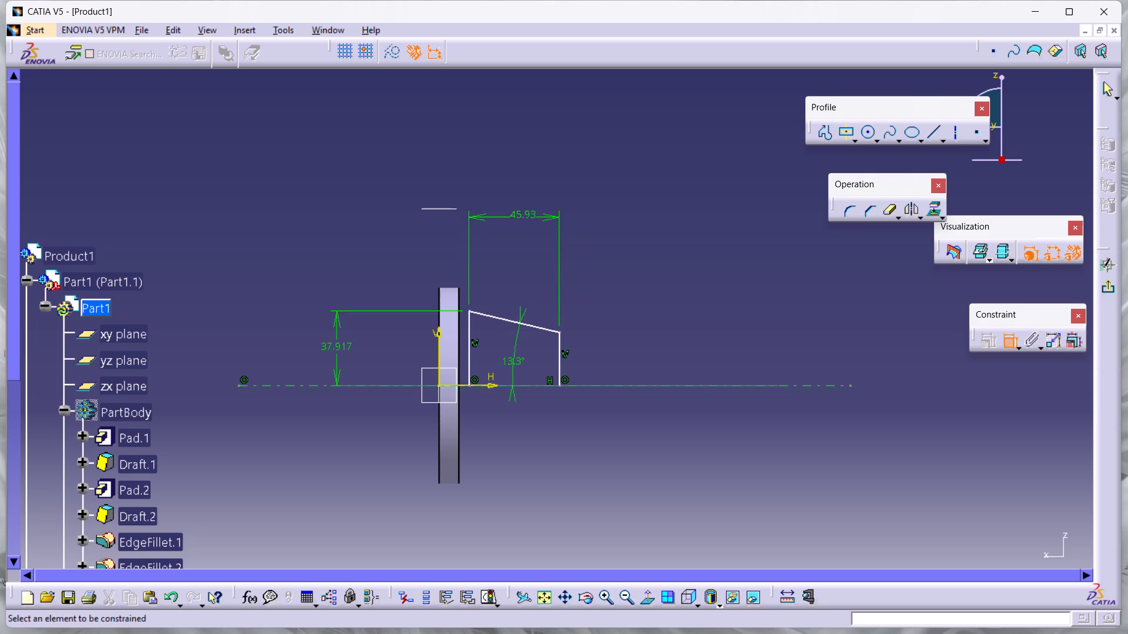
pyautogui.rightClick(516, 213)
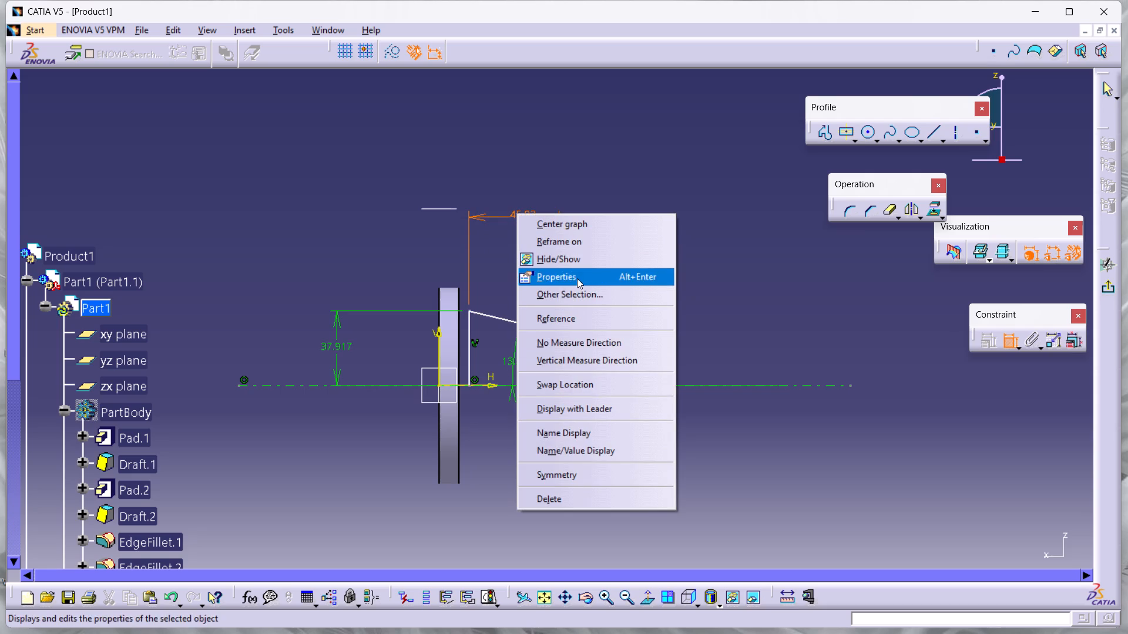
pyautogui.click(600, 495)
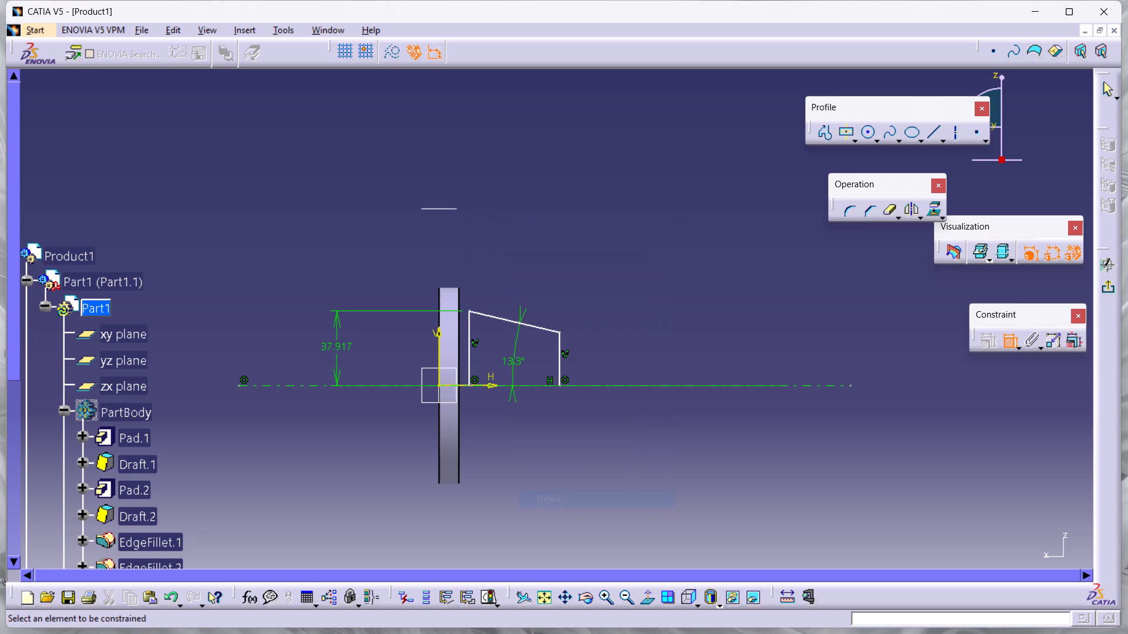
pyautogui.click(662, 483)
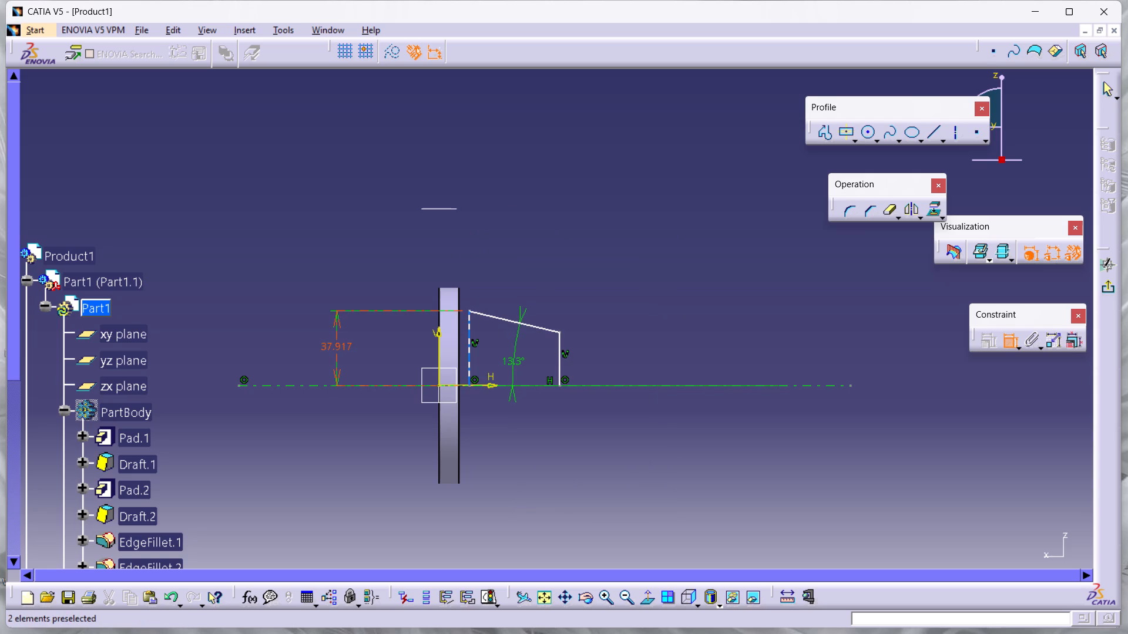
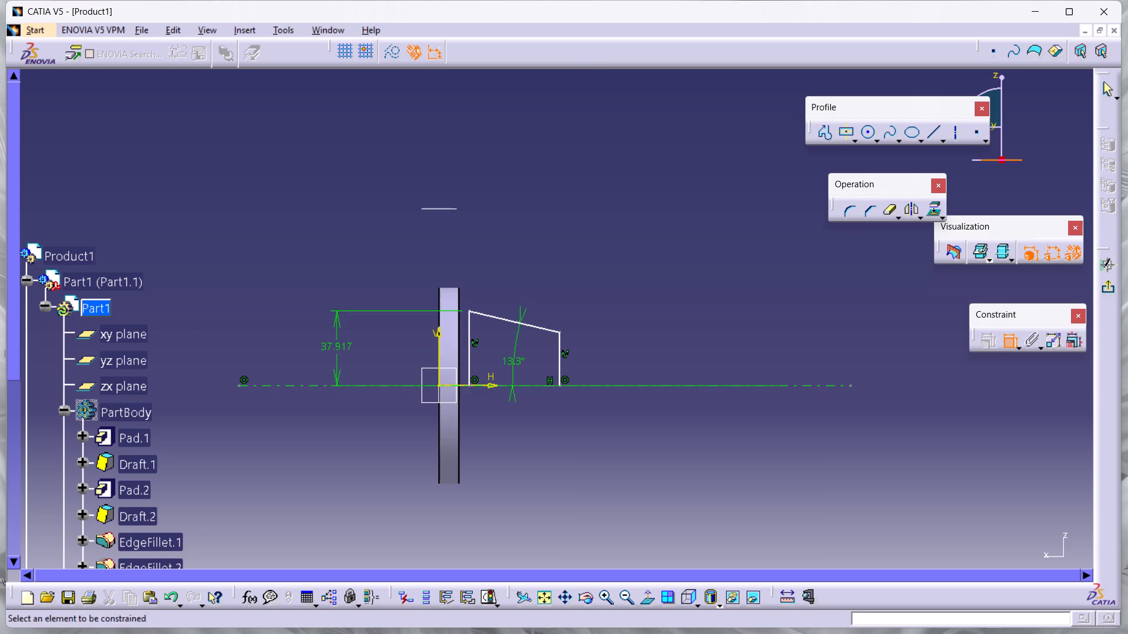
# Dimension the horizontal distance from the V axis to the profile's vertical line farthest from the disc.
pyautogui.click(438, 343)
pyautogui.click(559, 366)
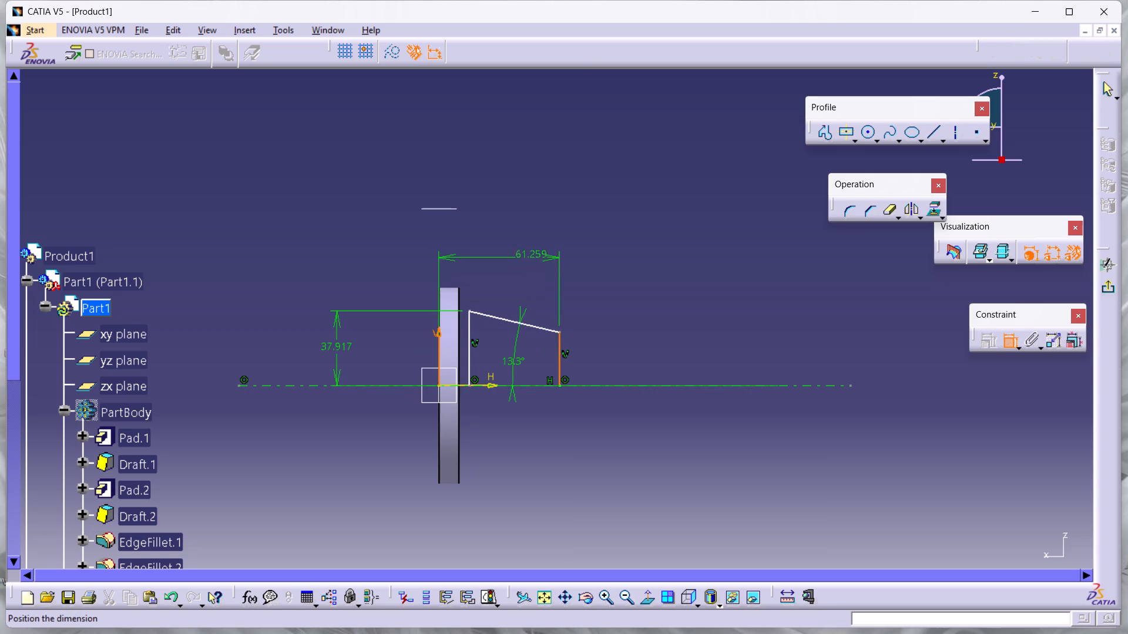
pyautogui.click(518, 227)
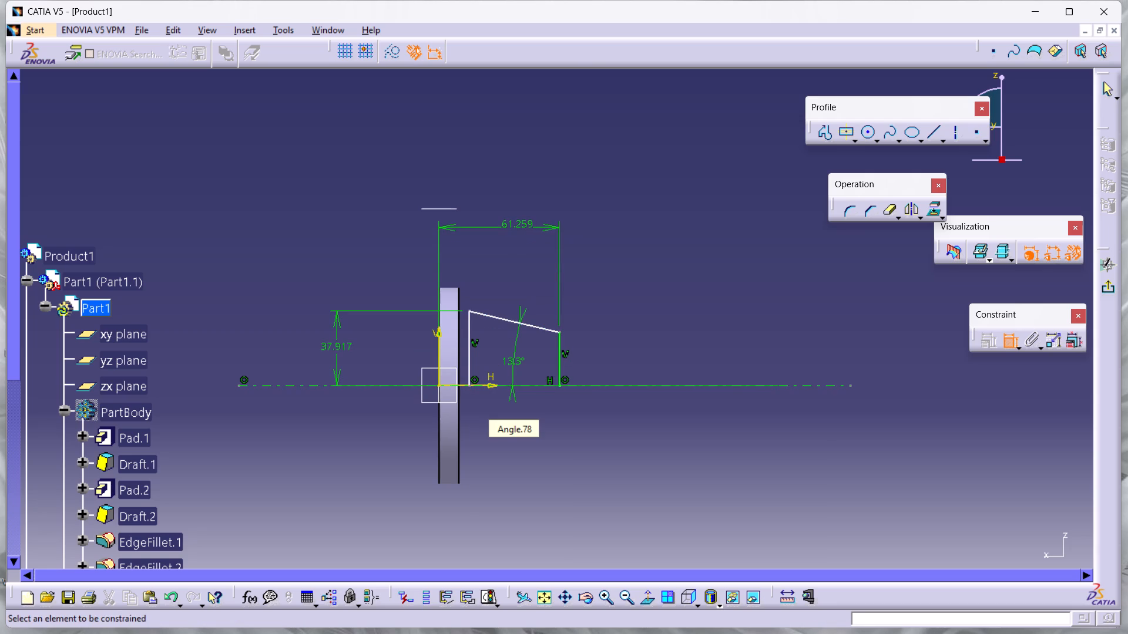
# Set the length of the vertical line nearest the disc to 40 mm and the sloping line's angle to 14.5°.
pyautogui.doubleClick(339, 352)
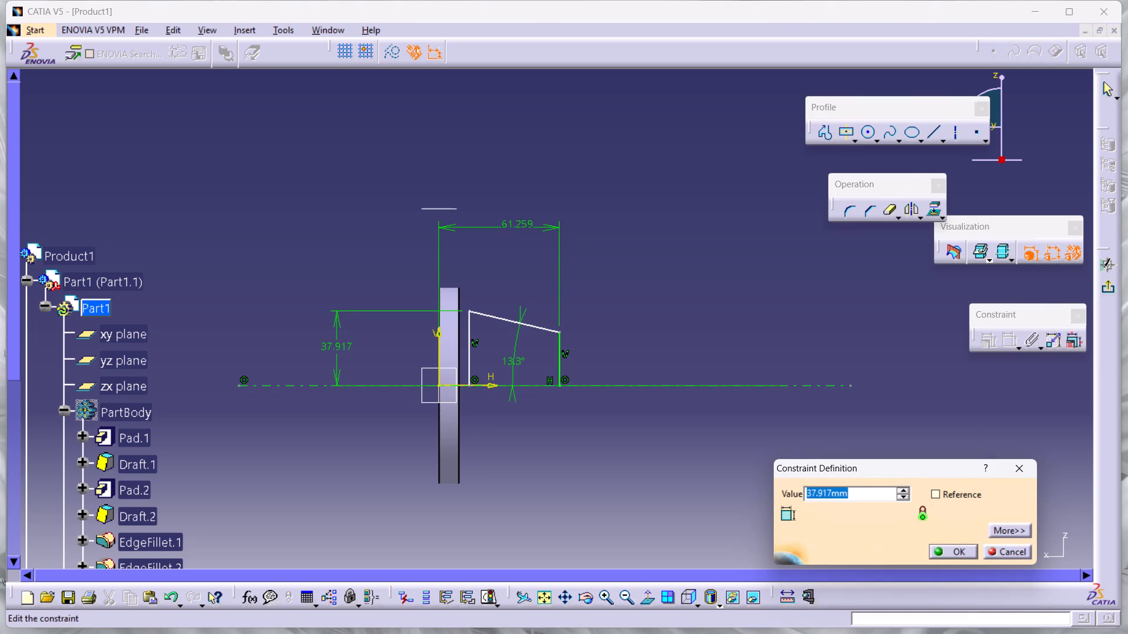
pyautogui.write('40')
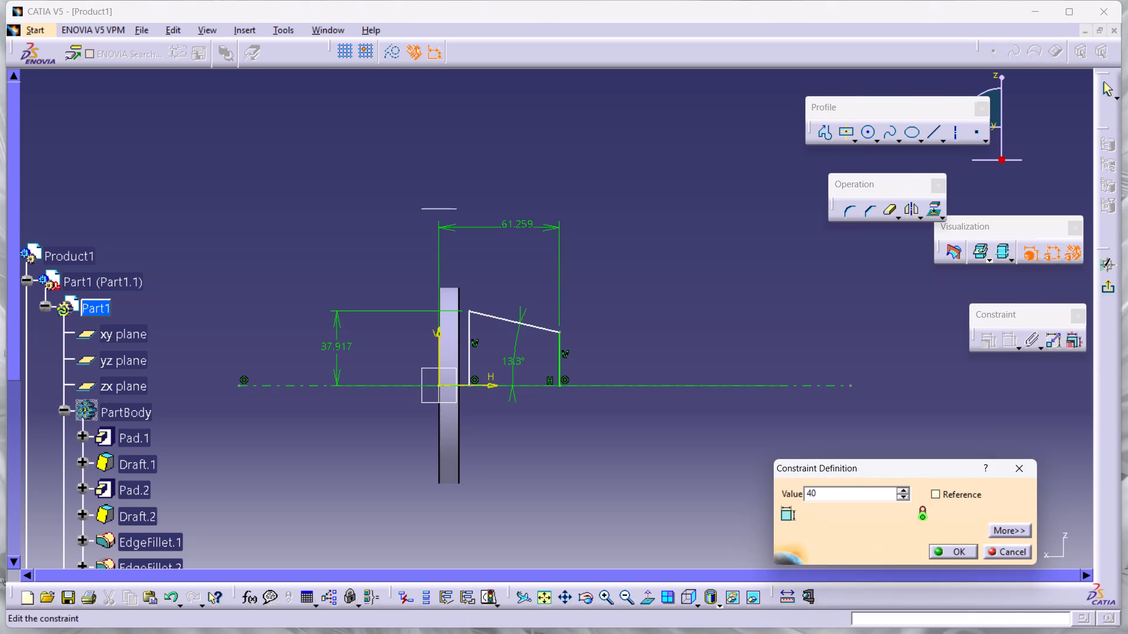
pyautogui.click(949, 551)
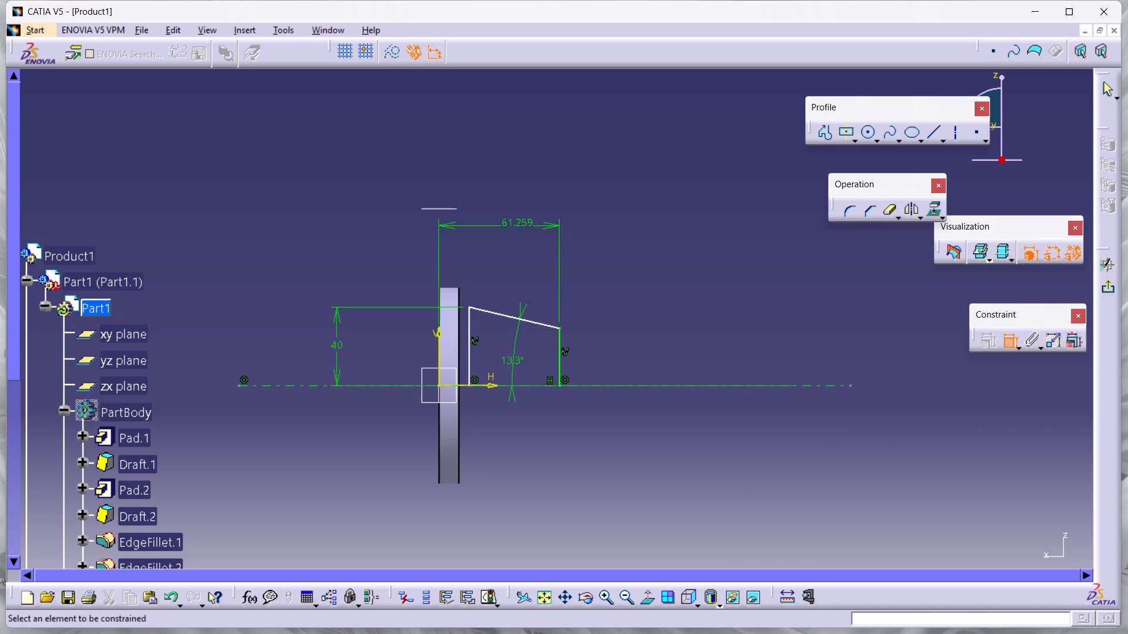
pyautogui.doubleClick(512, 365)
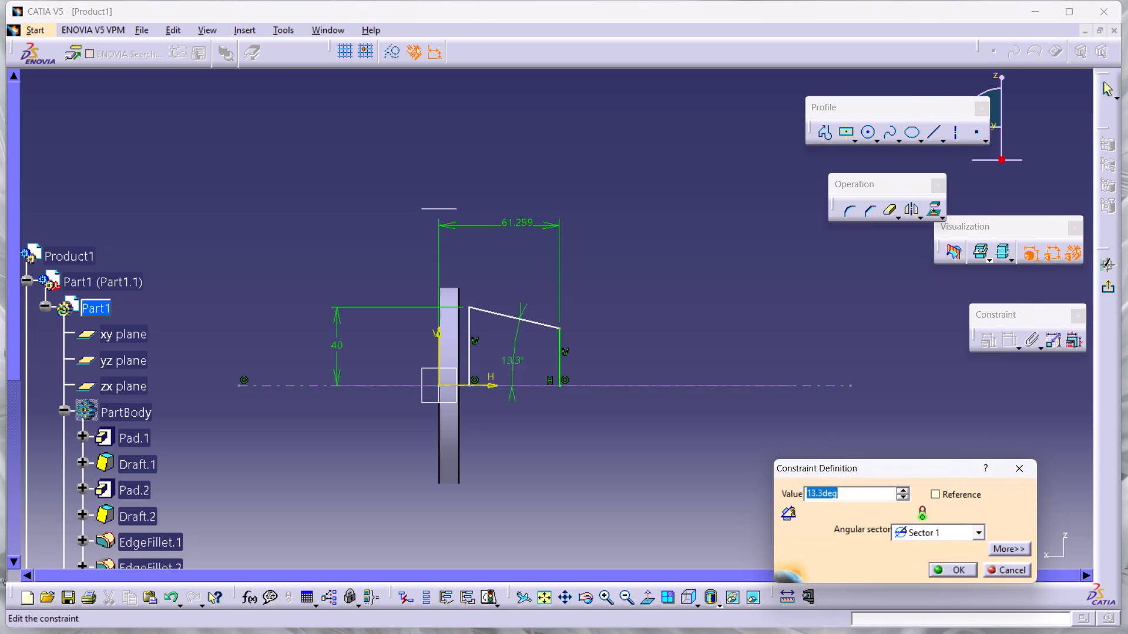
pyautogui.write('14.')
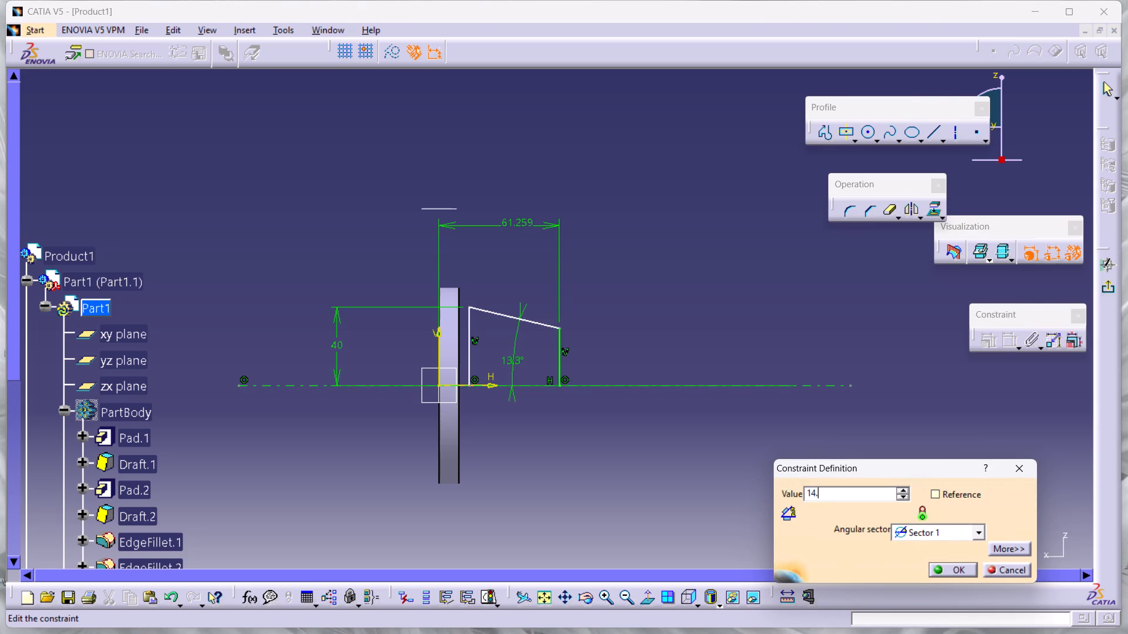
pyautogui.press('5')
pyautogui.press('Return')
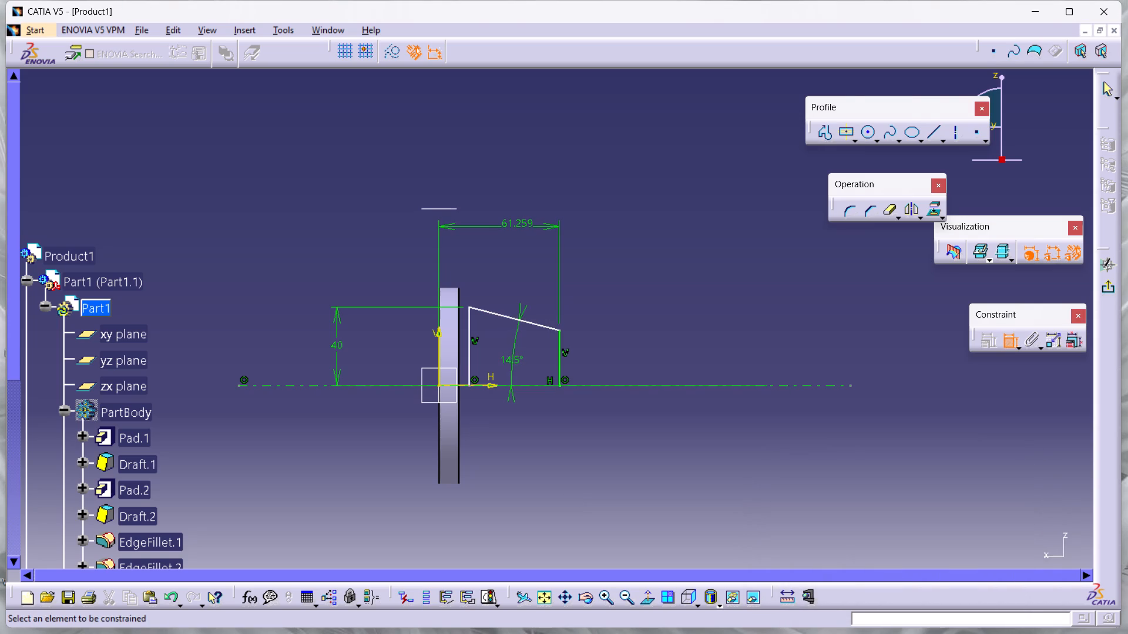
pyautogui.click(676, 317)
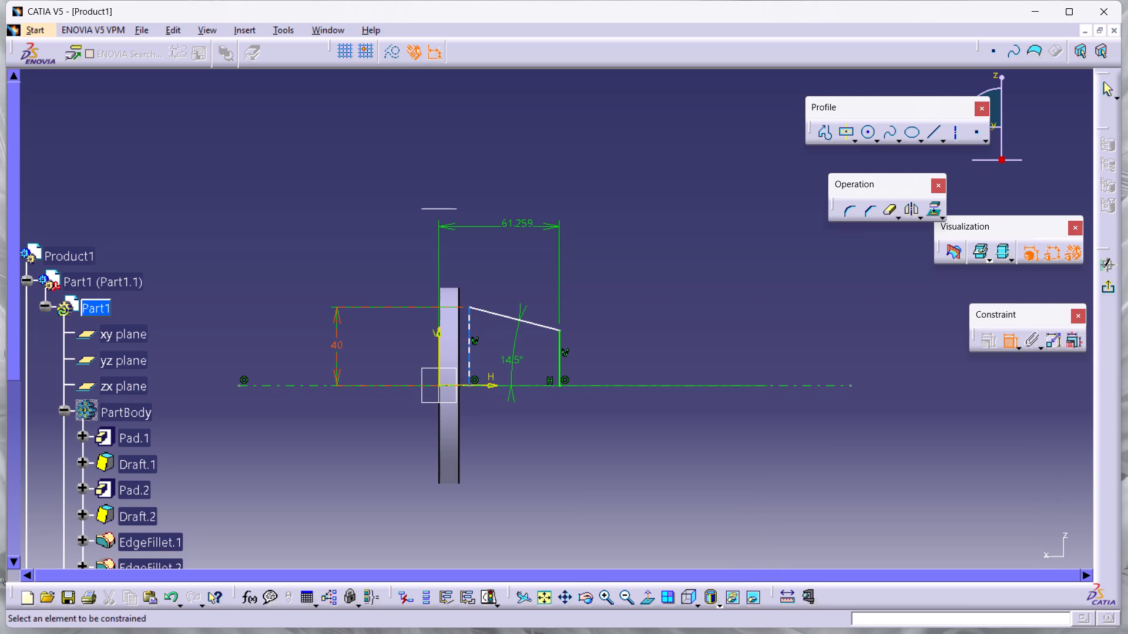
# Set the distance from the V axis to the profile's far vertical line to 120 mm.
pyautogui.doubleClick(511, 227)
pyautogui.write('120')
pyautogui.press('Return')
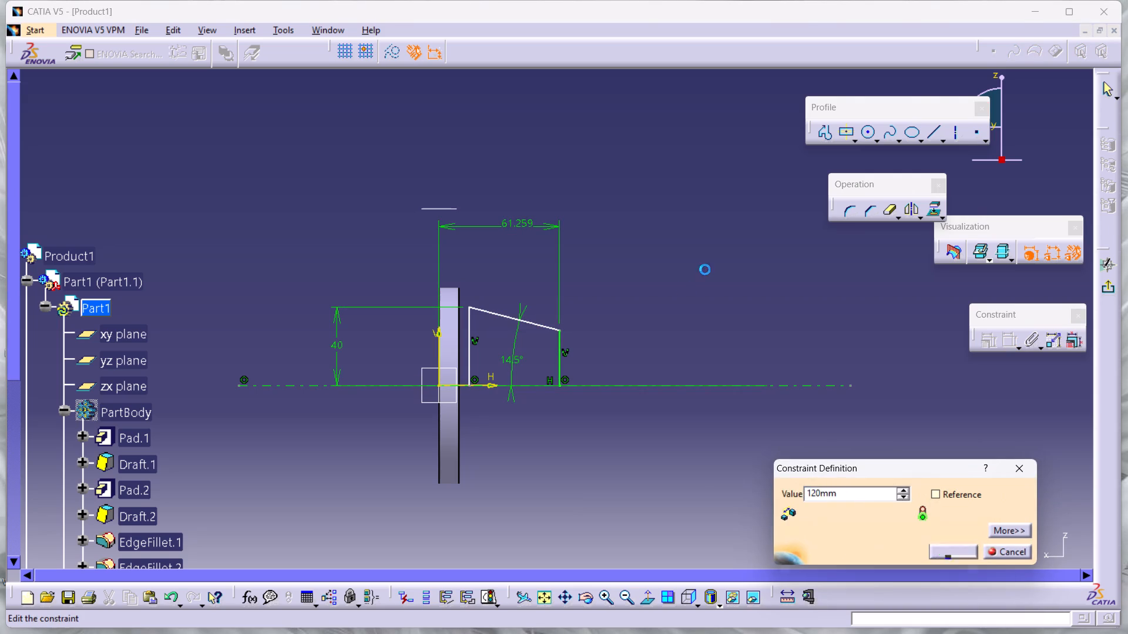
pyautogui.click(835, 333)
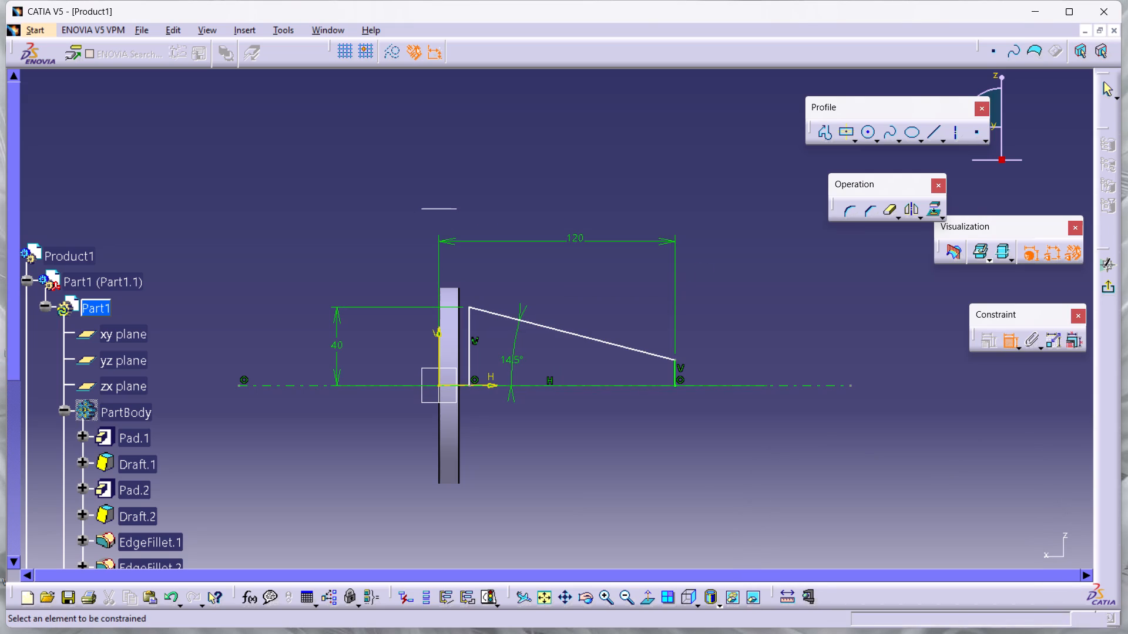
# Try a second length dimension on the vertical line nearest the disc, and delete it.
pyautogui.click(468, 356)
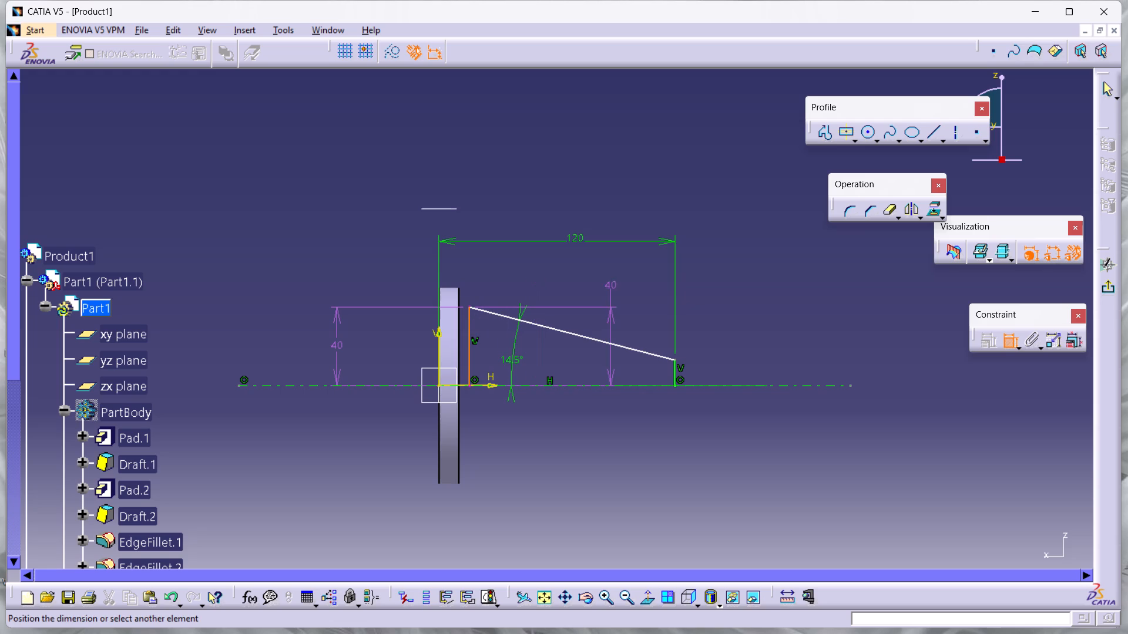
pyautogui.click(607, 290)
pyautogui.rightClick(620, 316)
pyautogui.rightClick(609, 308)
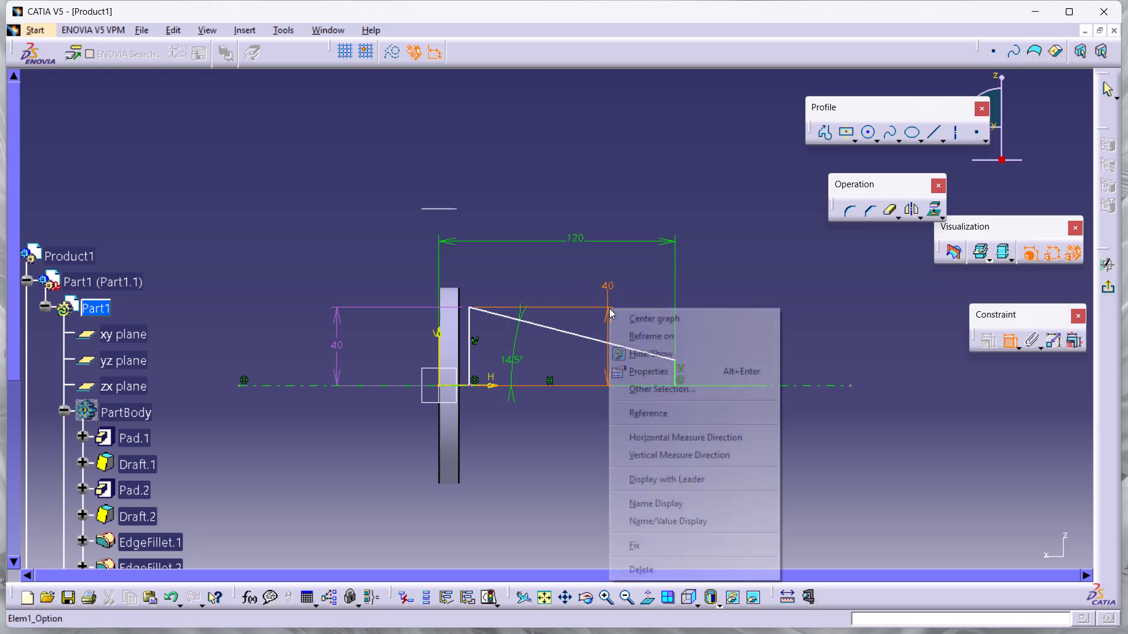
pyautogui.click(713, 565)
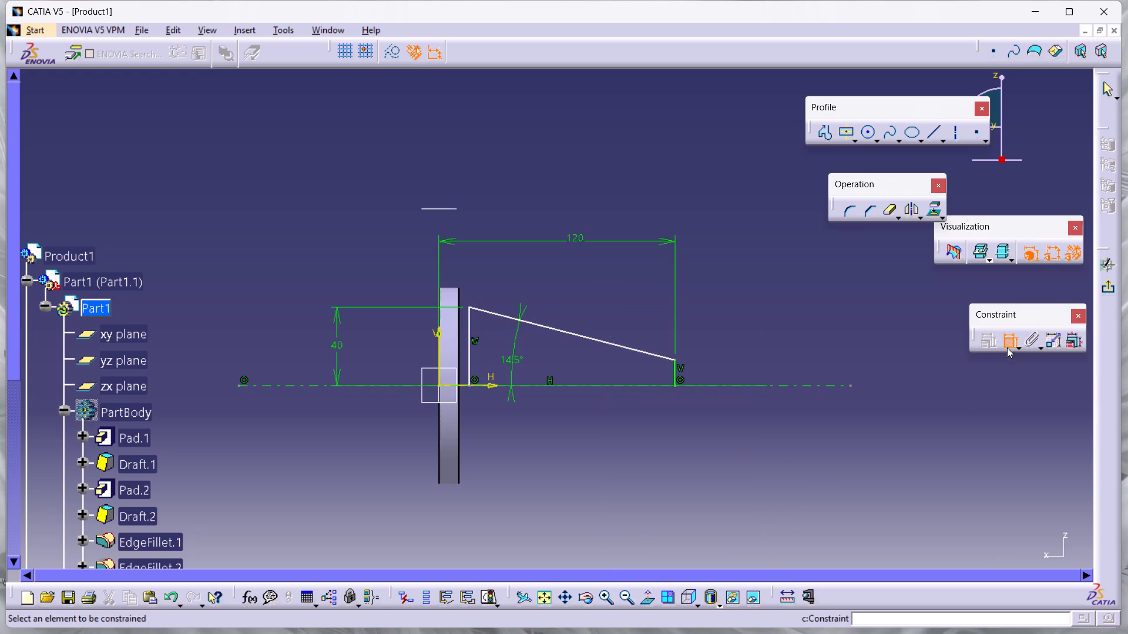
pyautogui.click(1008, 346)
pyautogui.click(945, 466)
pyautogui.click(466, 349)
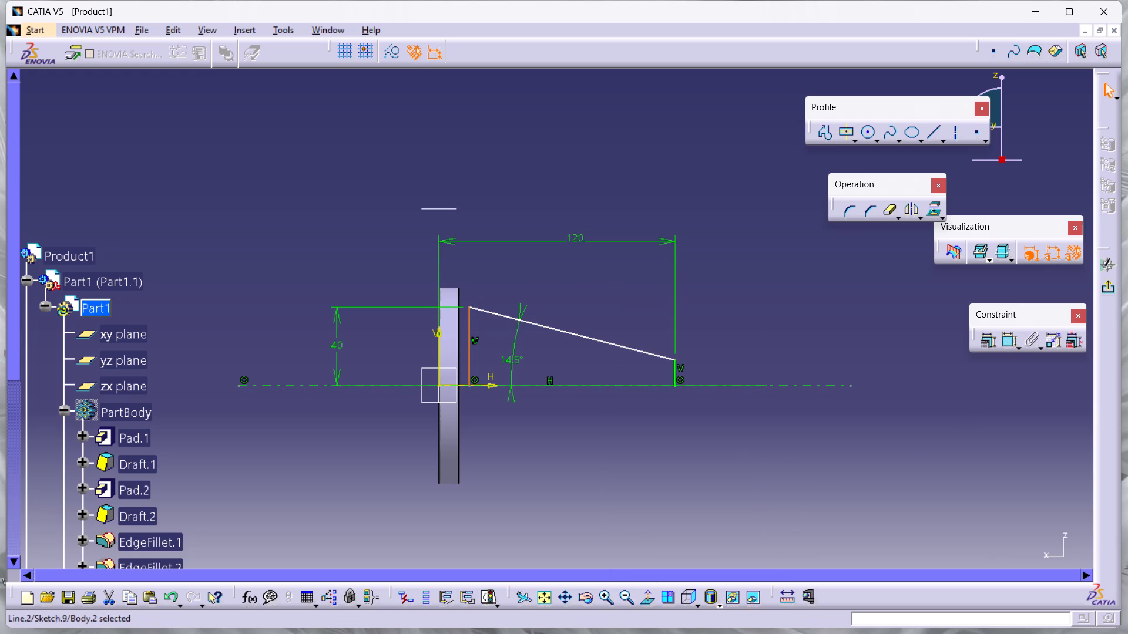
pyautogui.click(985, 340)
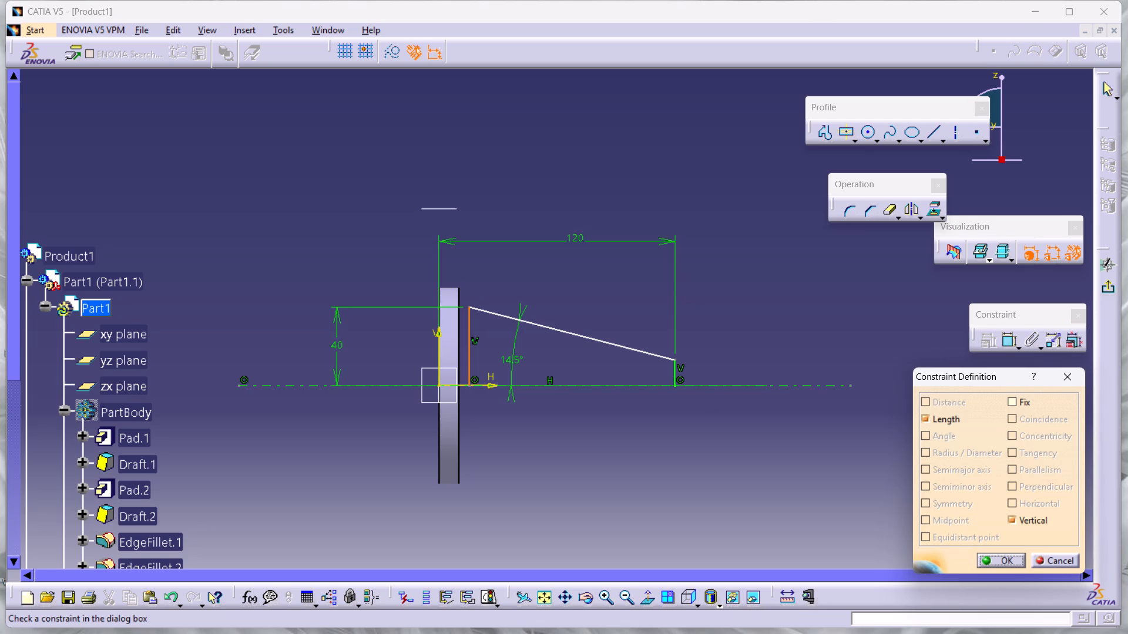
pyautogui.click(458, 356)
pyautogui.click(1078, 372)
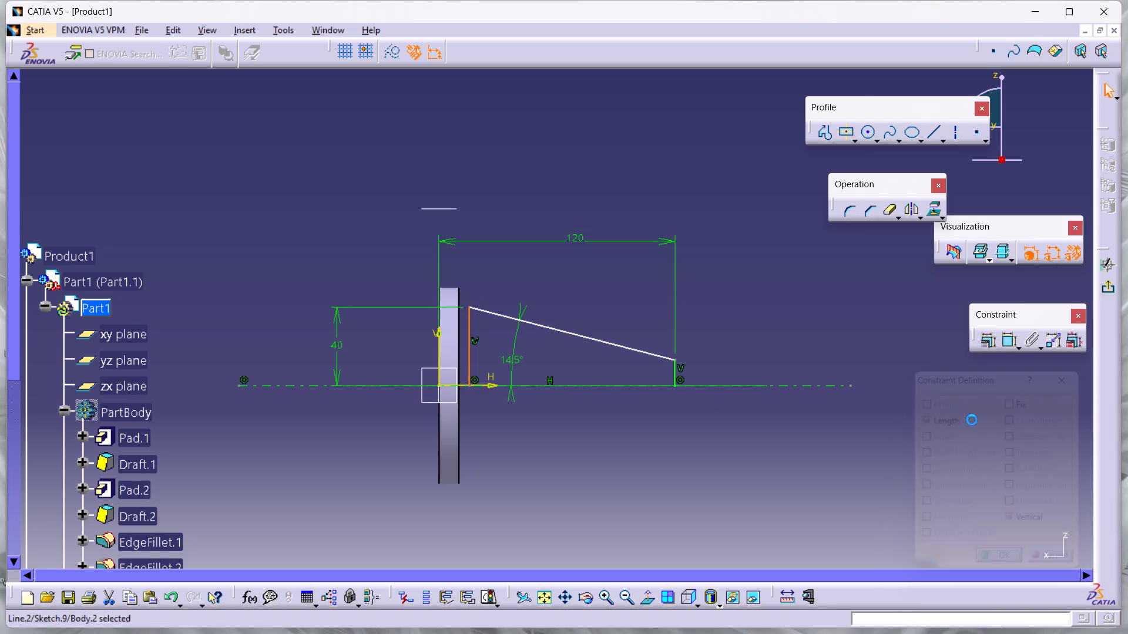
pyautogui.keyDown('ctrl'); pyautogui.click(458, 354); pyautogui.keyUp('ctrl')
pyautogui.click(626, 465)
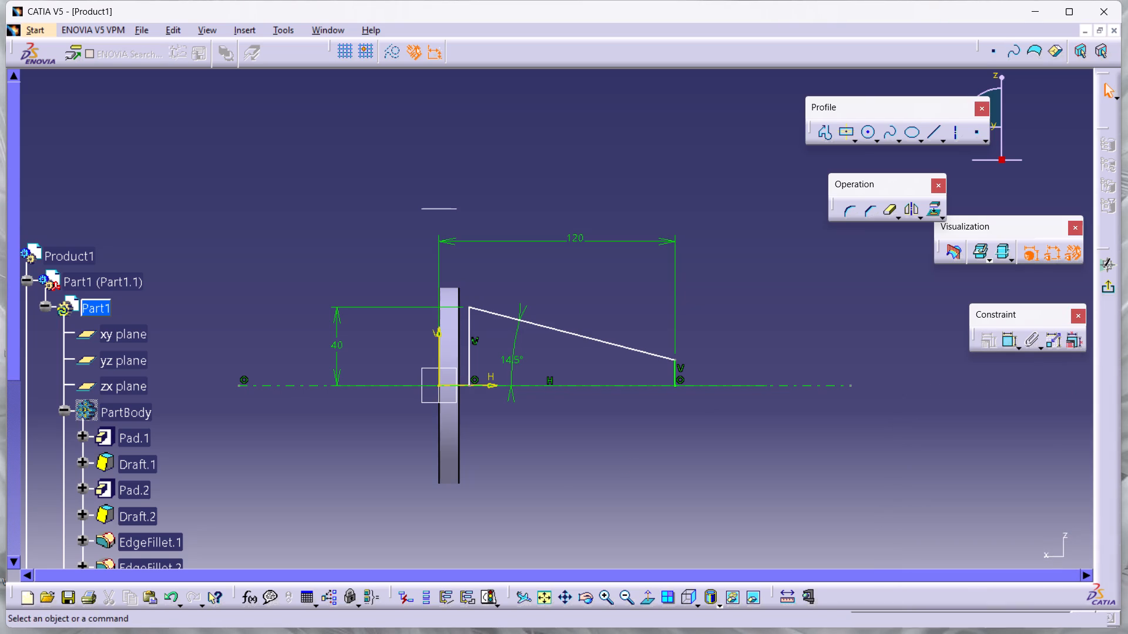
# Constrain the profile's near vertical line coincident with the edge of the disc face that faces the profile.
pyautogui.moveTo(612, 496); pyautogui.dragTo(615, 490, button='middle')
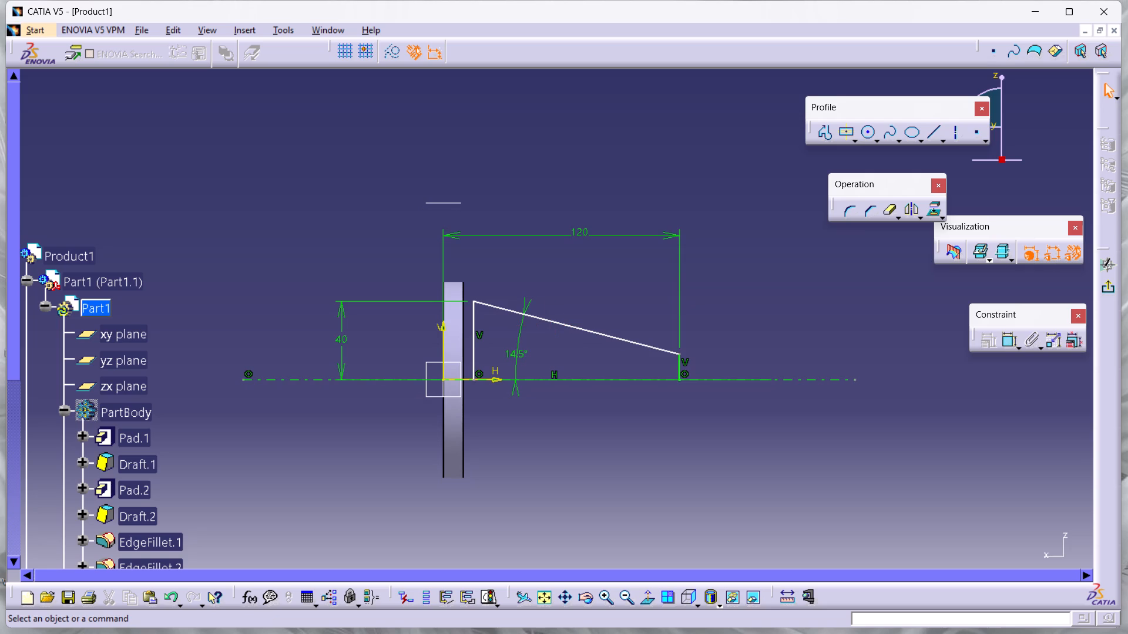
pyautogui.keyDown('ctrl'); pyautogui.moveTo(615, 490); pyautogui.dragTo(546, 378, button='middle'); pyautogui.keyUp('ctrl')
pyautogui.moveTo(455, 484); pyautogui.dragTo(576, 379, button='middle')
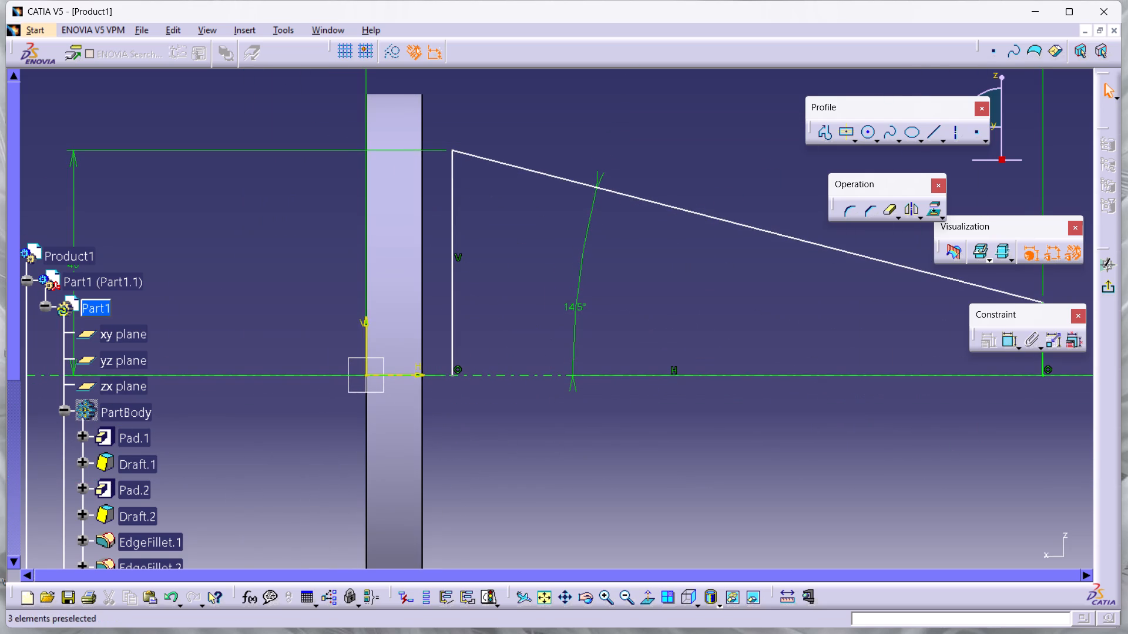
pyautogui.click(424, 308)
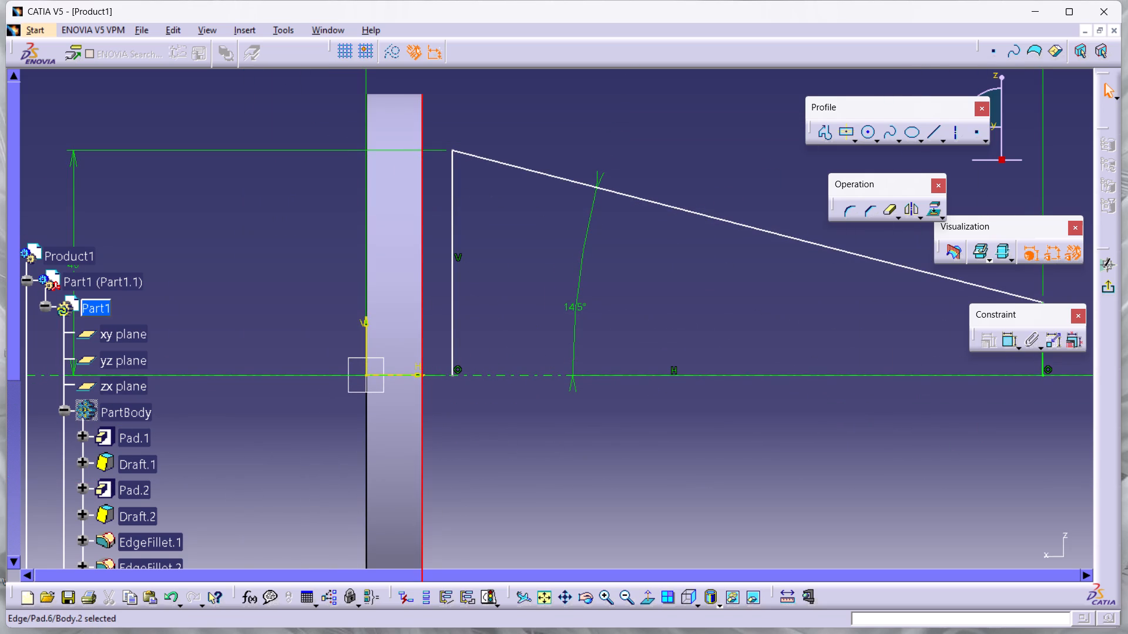
pyautogui.keyDown('ctrl'); pyautogui.click(452, 328); pyautogui.keyUp('ctrl')
pyautogui.click(986, 343)
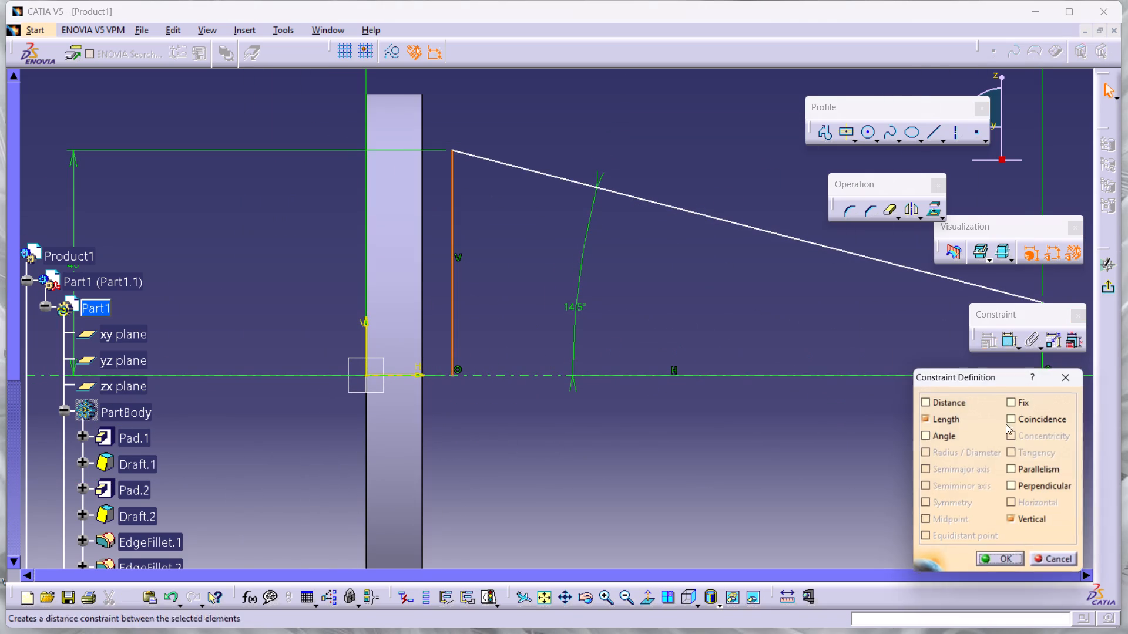
pyautogui.click(1016, 414)
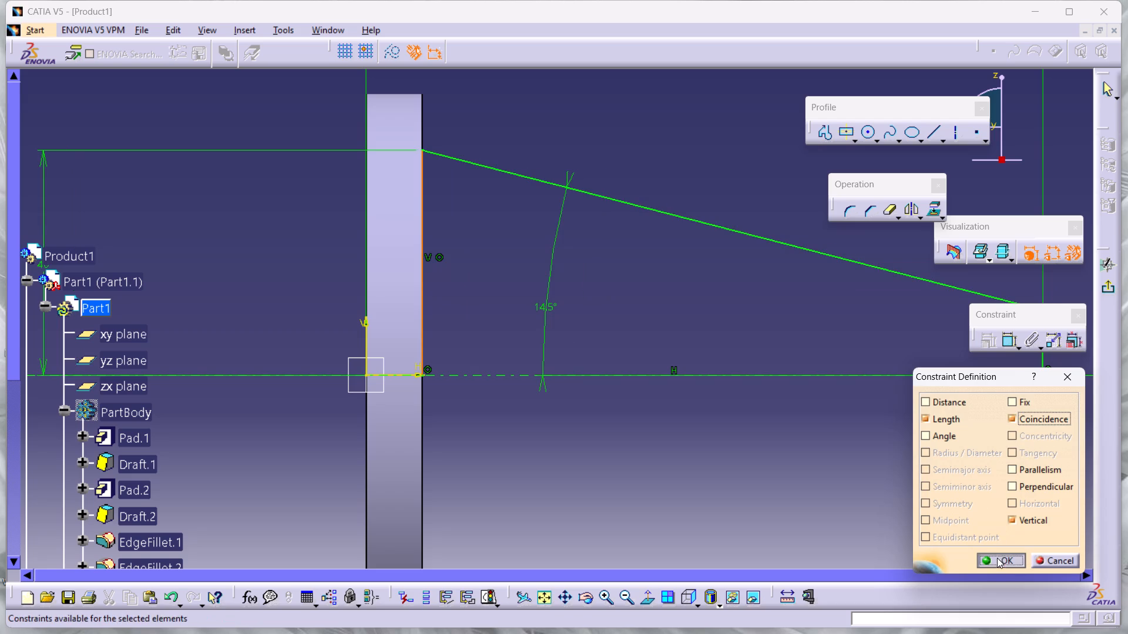
pyautogui.click(997, 558)
pyautogui.click(845, 560)
# Exit the sketch and revolve the tapered profile 360° about its sketch axis with the Shaft command.
pyautogui.keyDown('ctrl'); pyautogui.moveTo(646, 391); pyautogui.dragTo(646, 449, button='middle'); pyautogui.keyUp('ctrl')
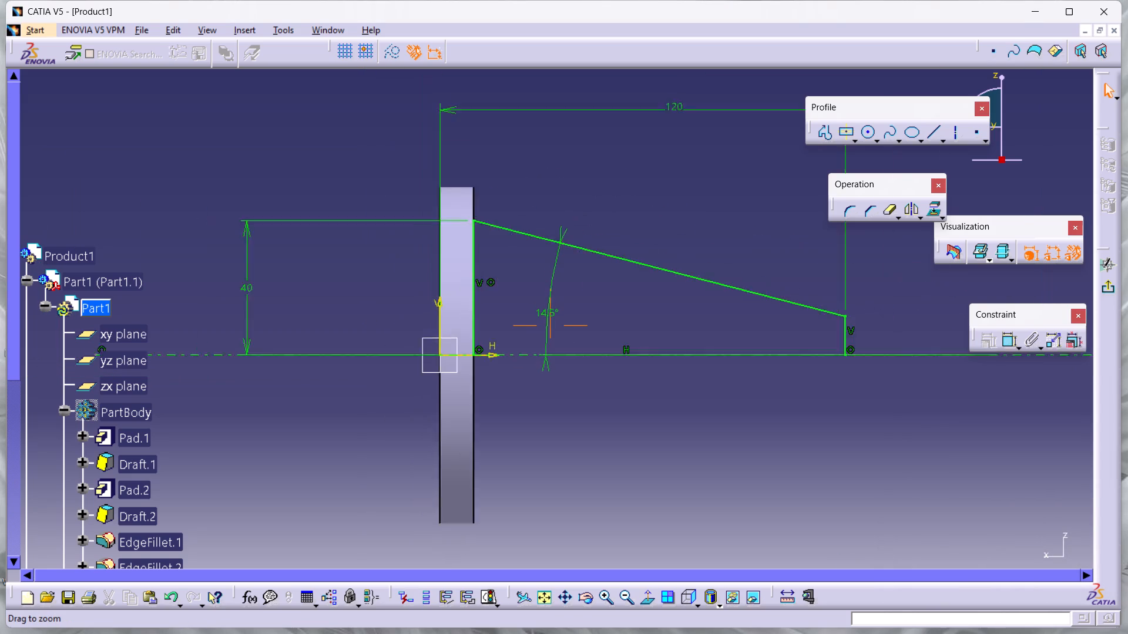
pyautogui.keyDown('ctrl'); pyautogui.moveTo(646, 449); pyautogui.dragTo(645, 450, button='middle'); pyautogui.keyUp('ctrl')
pyautogui.moveTo(806, 460); pyautogui.dragTo(683, 445, button='middle')
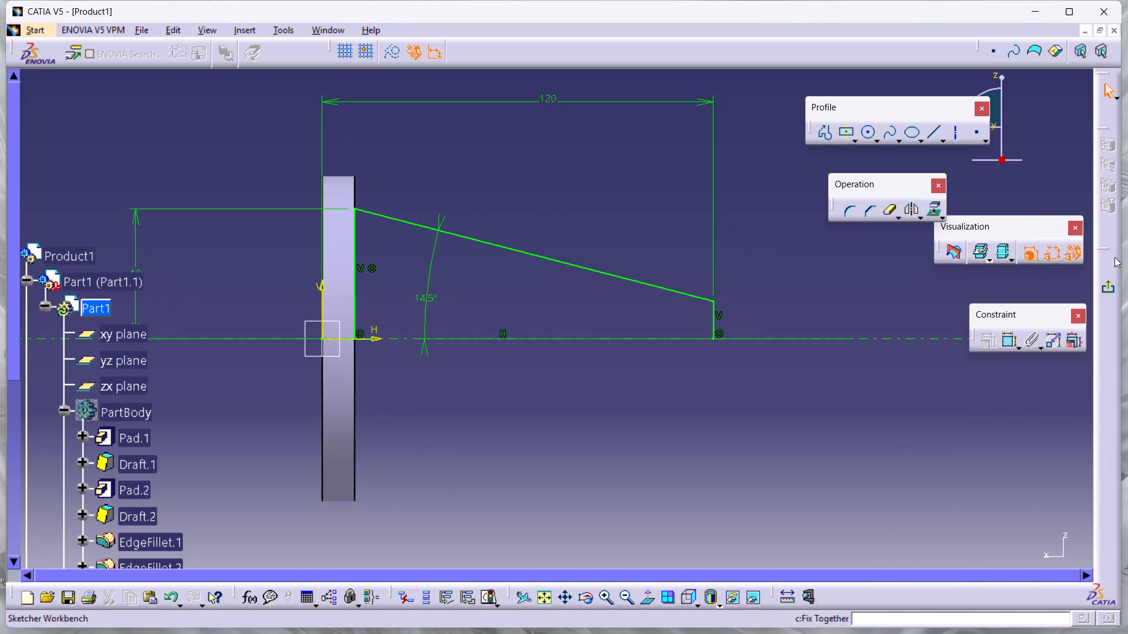
pyautogui.click(1106, 281)
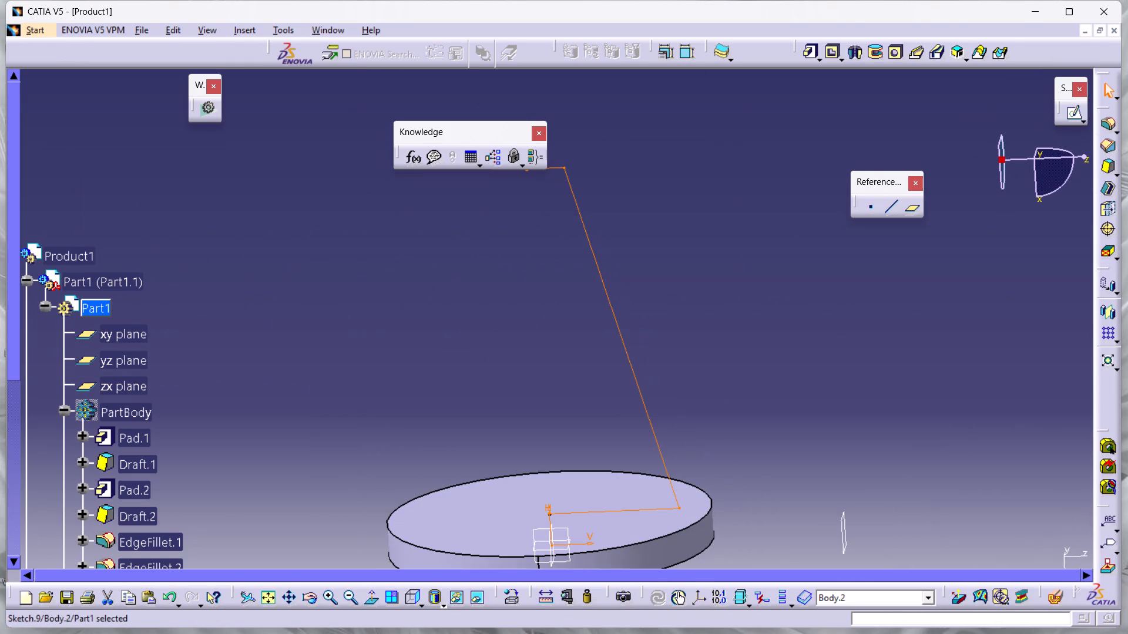
pyautogui.keyDown('ctrl'); pyautogui.moveTo(750, 295); pyautogui.dragTo(749, 316, button='middle'); pyautogui.keyUp('ctrl')
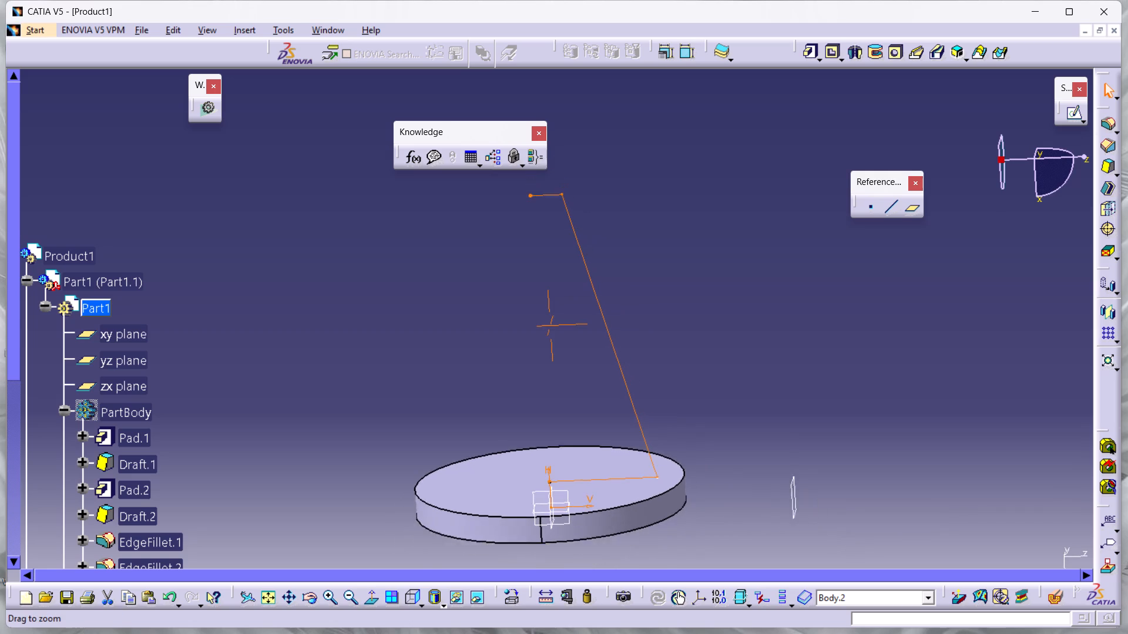
pyautogui.keyDown('ctrl'); pyautogui.moveTo(749, 316); pyautogui.dragTo(749, 320, button='middle'); pyautogui.keyUp('ctrl')
pyautogui.click(860, 55)
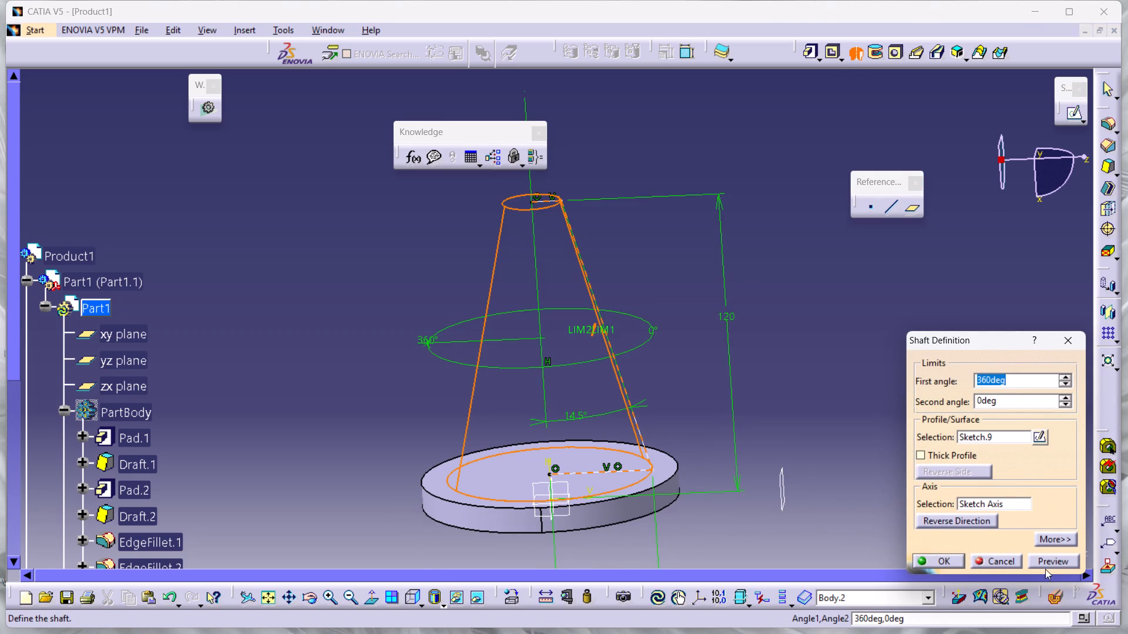
pyautogui.click(1055, 565)
pyautogui.click(931, 558)
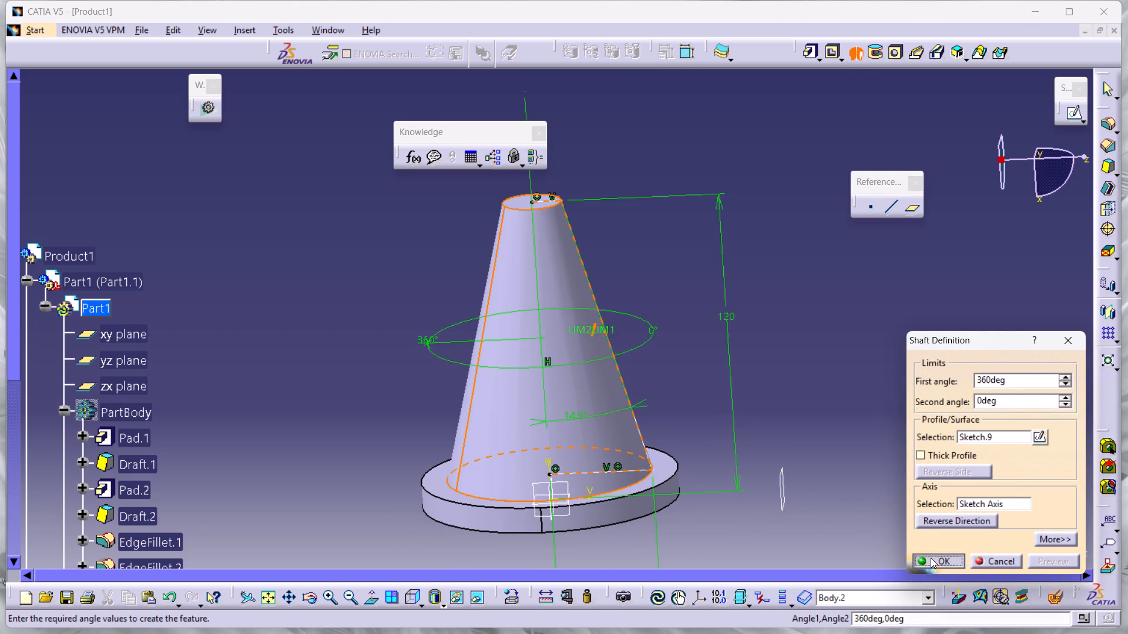
pyautogui.click(784, 523)
pyautogui.click(768, 421)
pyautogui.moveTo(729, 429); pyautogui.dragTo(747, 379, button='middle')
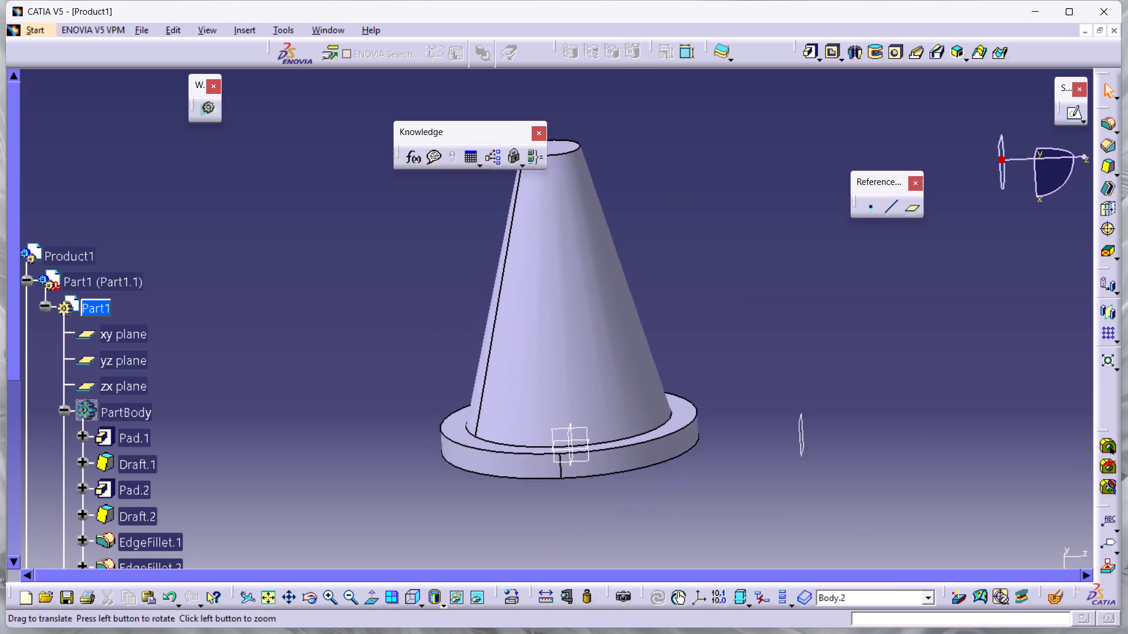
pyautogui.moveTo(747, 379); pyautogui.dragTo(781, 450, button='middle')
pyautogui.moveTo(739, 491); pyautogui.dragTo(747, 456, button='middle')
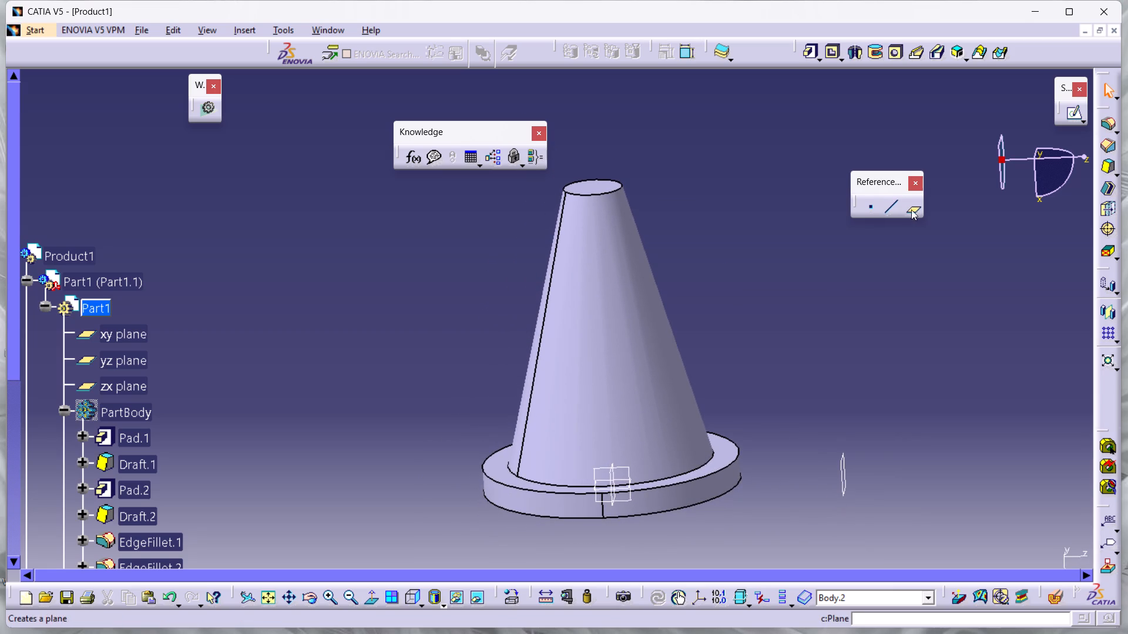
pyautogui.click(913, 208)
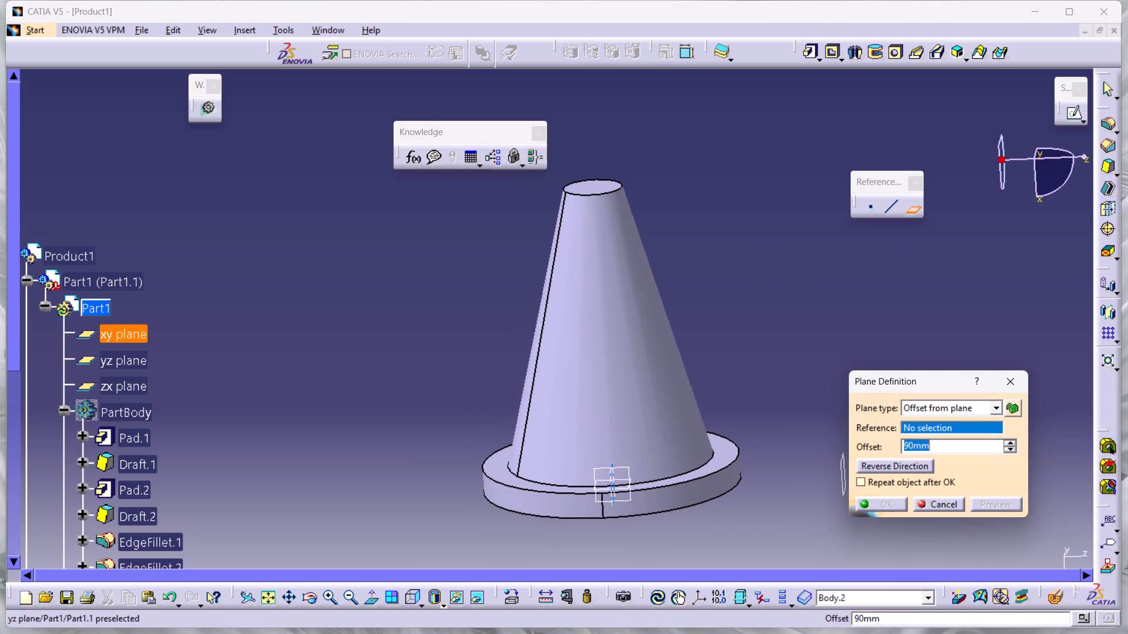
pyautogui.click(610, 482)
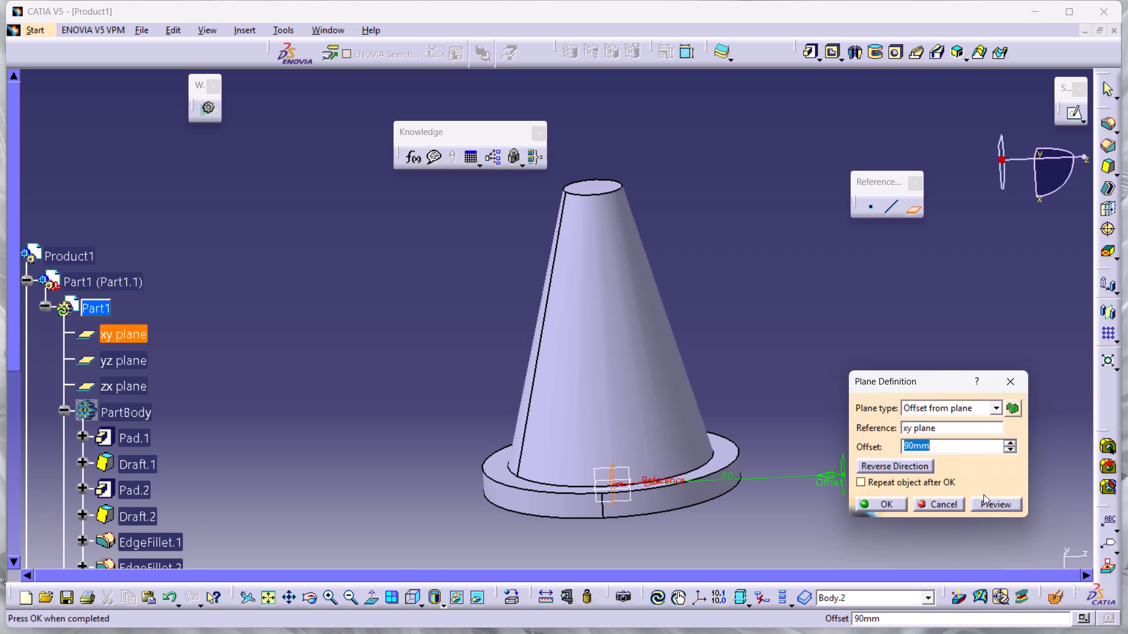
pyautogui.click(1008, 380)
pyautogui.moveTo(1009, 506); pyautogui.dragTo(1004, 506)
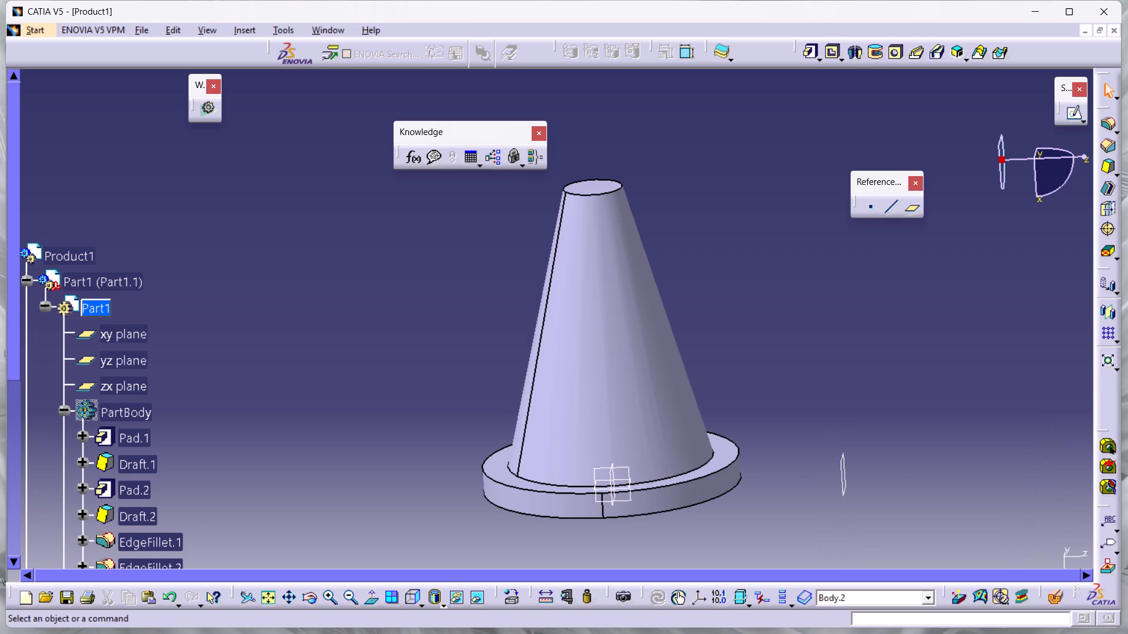
# Open a new sketch on Plane.1, the offset reference plane beside the cone and disc.
pyautogui.click(844, 470)
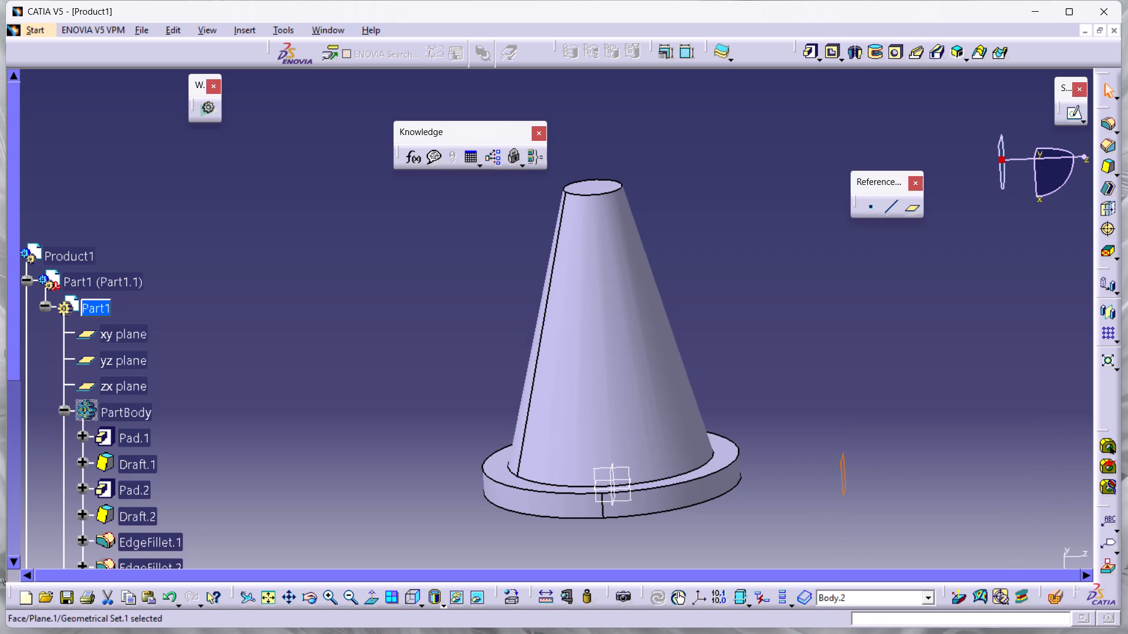
pyautogui.click(1073, 114)
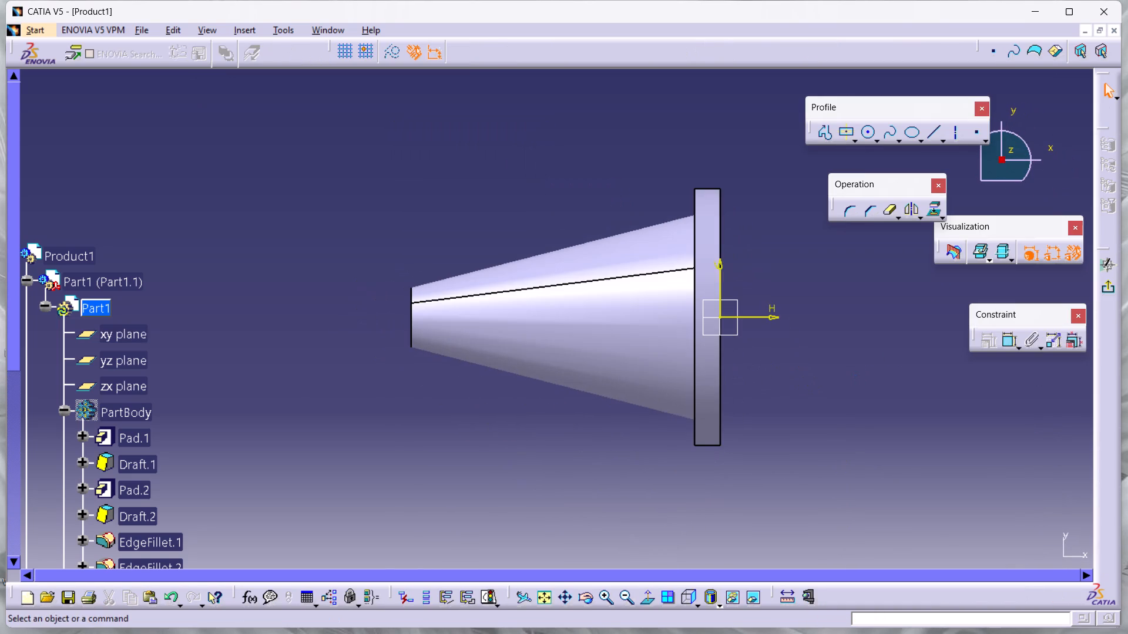
pyautogui.moveTo(683, 338); pyautogui.dragTo(706, 326, button='middle')
pyautogui.moveTo(706, 326); pyautogui.dragTo(686, 398, button='middle')
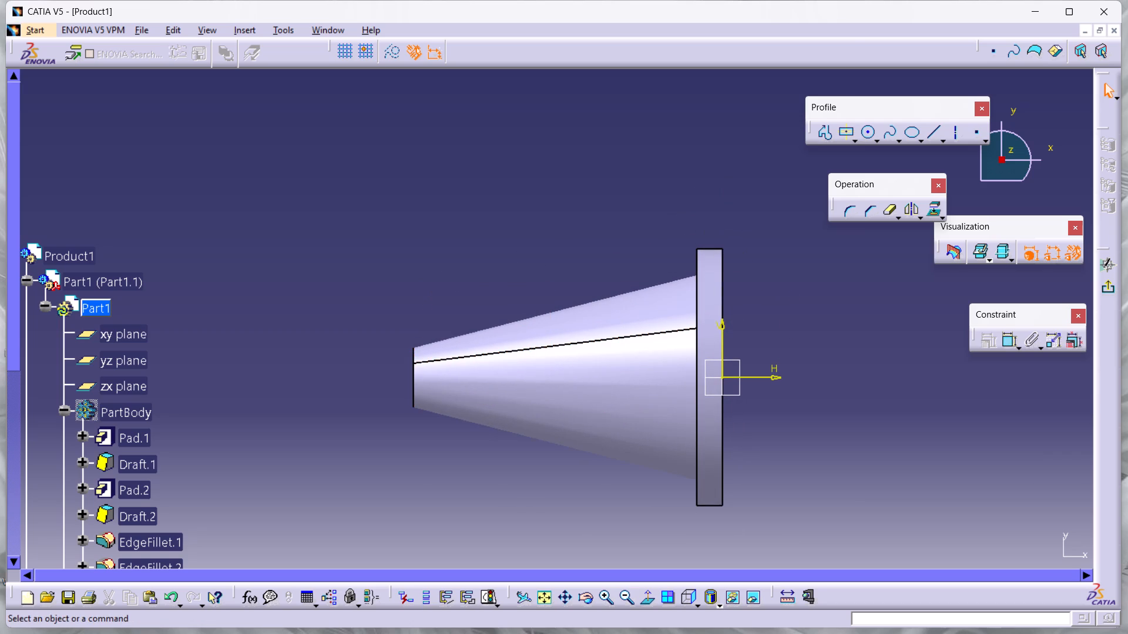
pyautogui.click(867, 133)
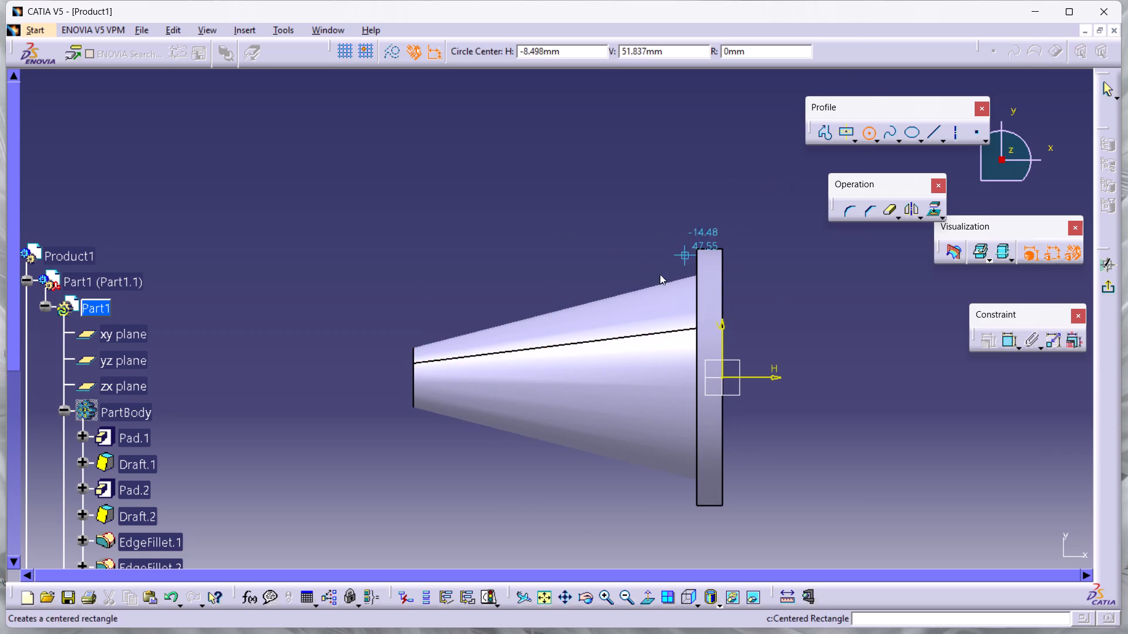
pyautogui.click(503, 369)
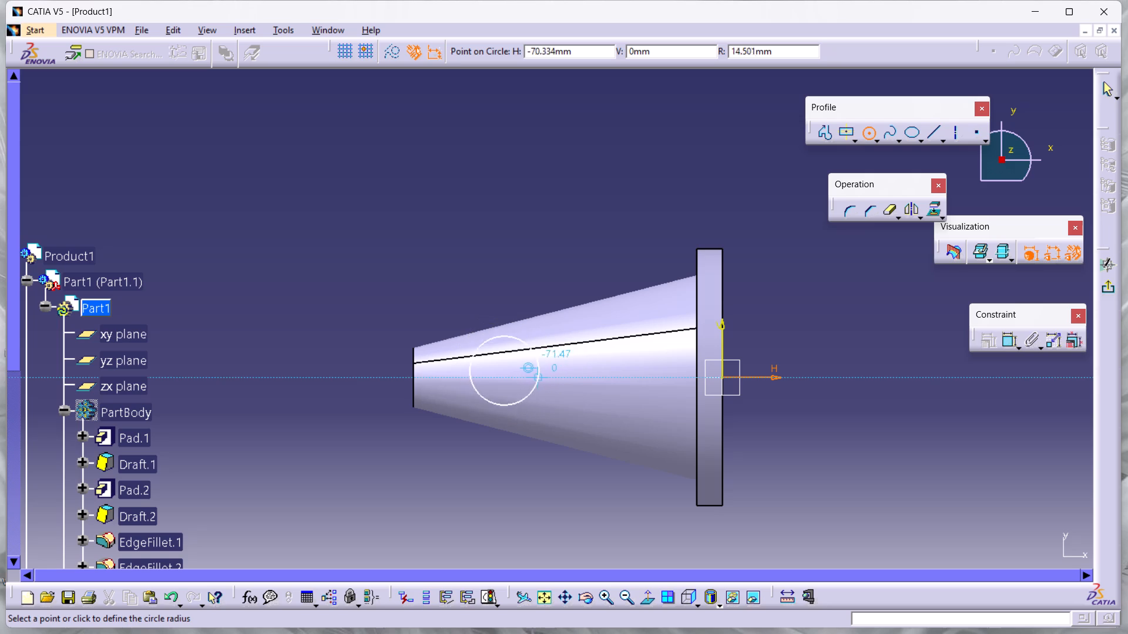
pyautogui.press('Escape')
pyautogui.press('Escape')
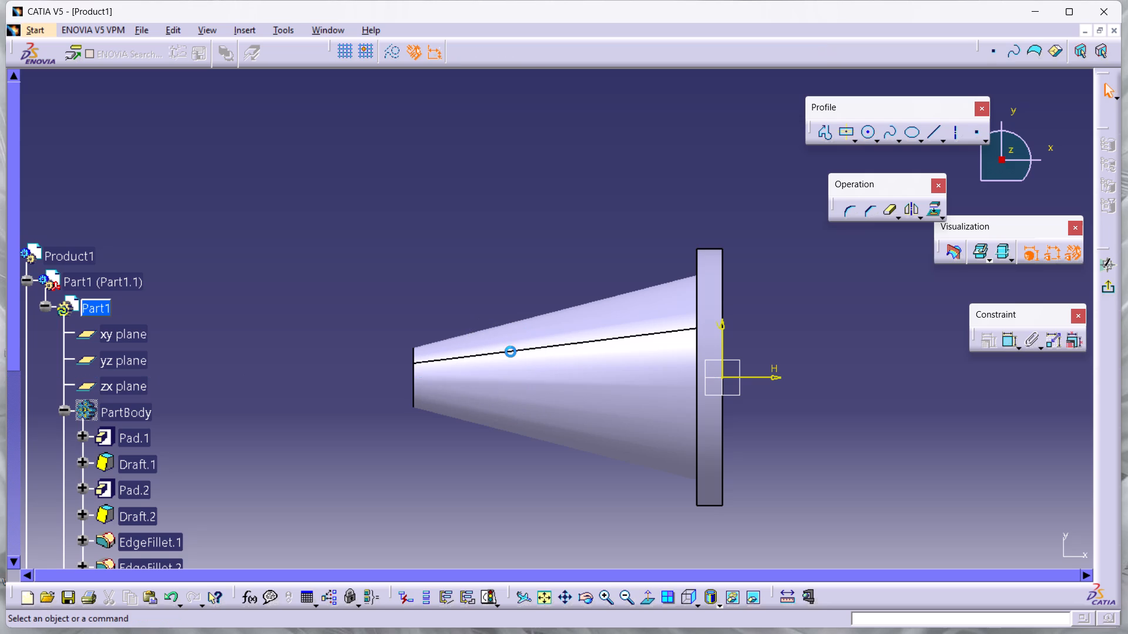
# Draw a horizontal sketch axis along the H axis, from about H -159 mm beyond the cone tip to past the disc.
pyautogui.click(957, 136)
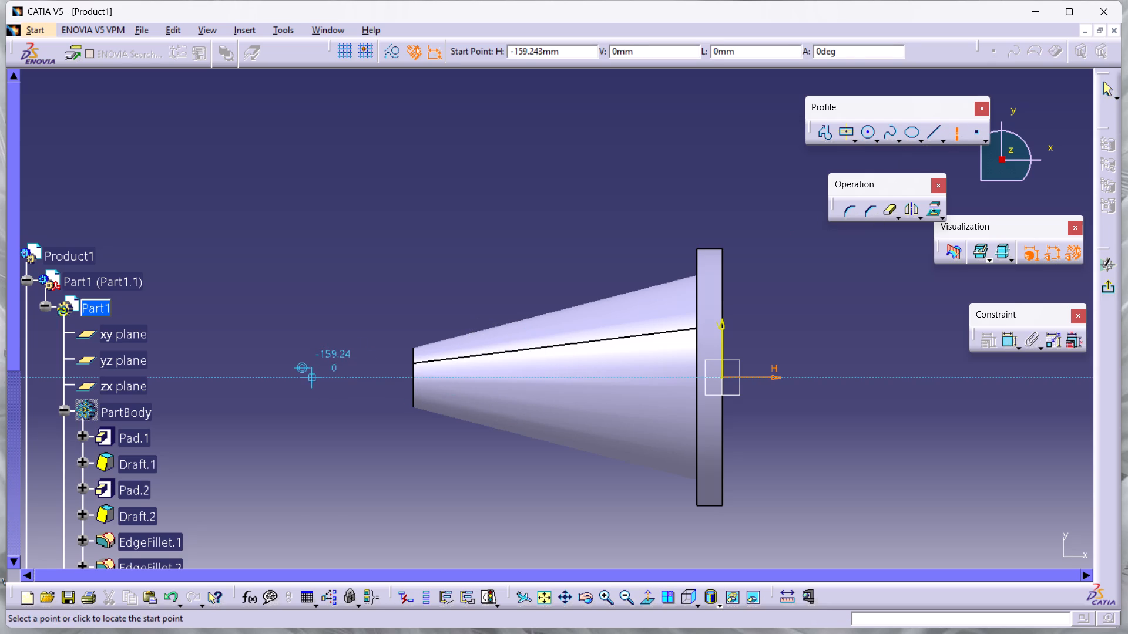
pyautogui.click(311, 379)
pyautogui.click(910, 375)
pyautogui.click(898, 420)
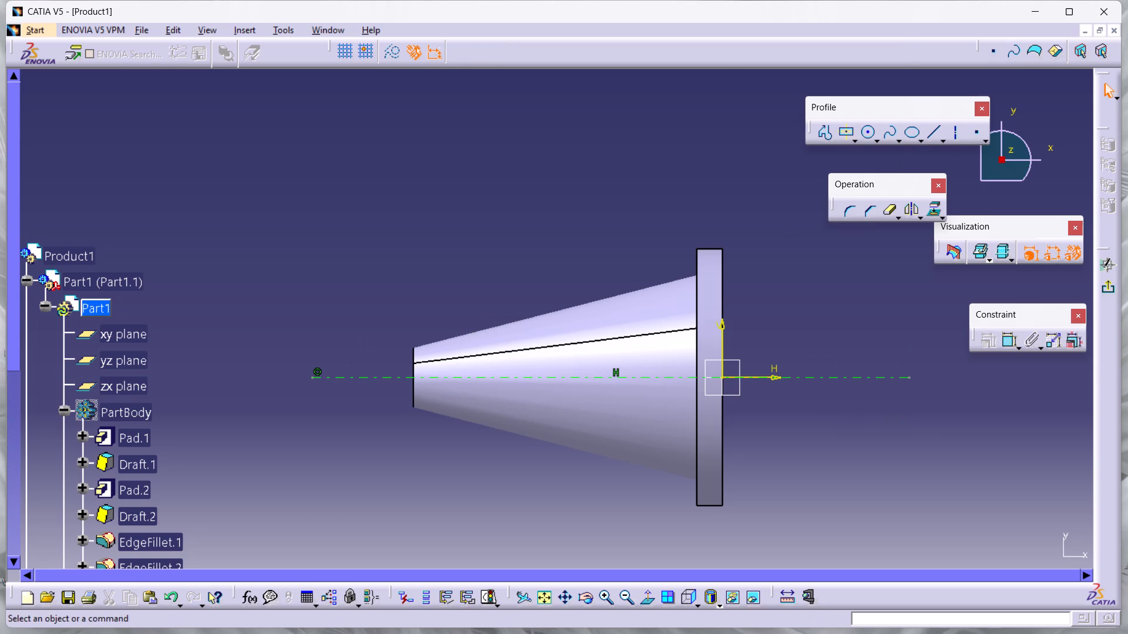
# Sketch a circle of about 24 mm radius centred on the axis, over the cone about 84 mm from the V axis.
pyautogui.click(868, 132)
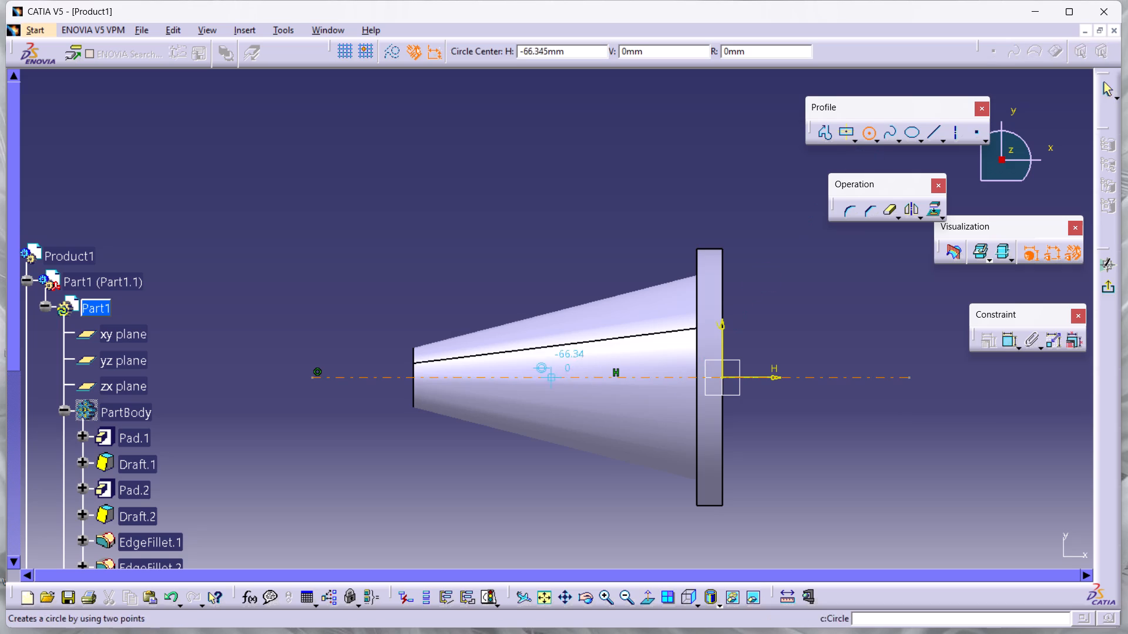
pyautogui.click(505, 379)
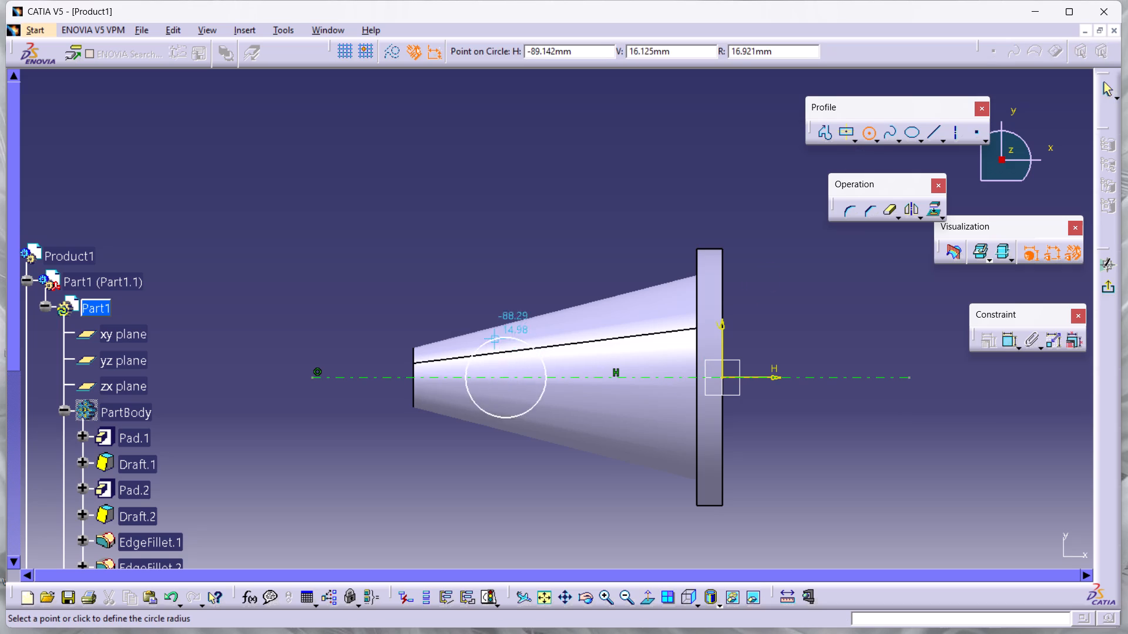
pyautogui.click(486, 319)
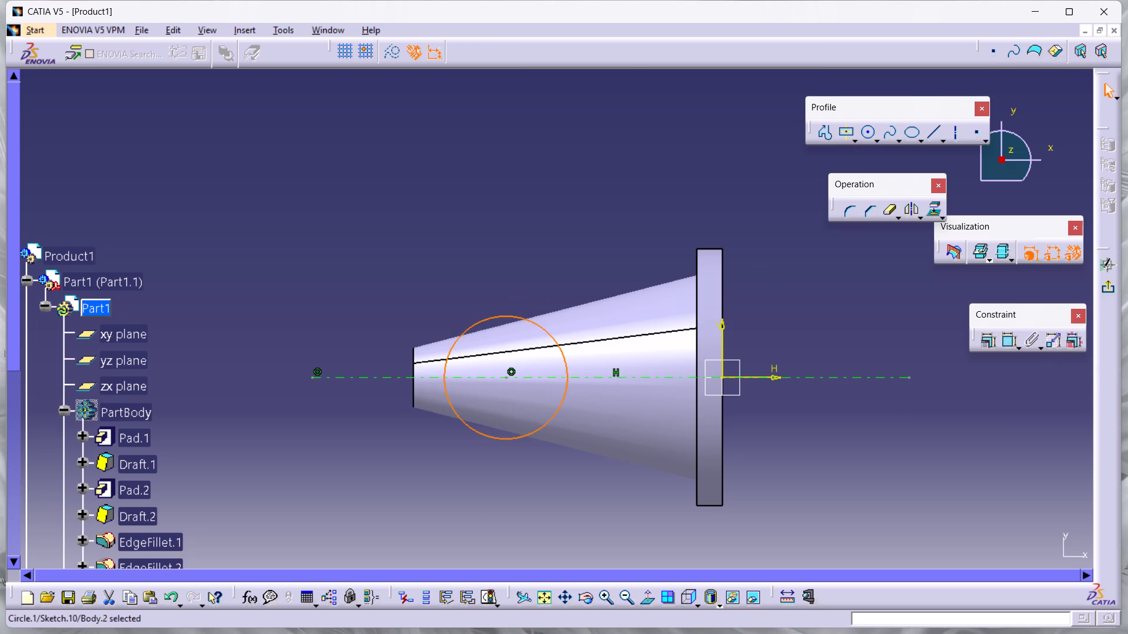
pyautogui.click(1002, 417)
# Dimension the circle's radius and the horizontal distance from its centre to the V axis.
pyautogui.doubleClick(1008, 342)
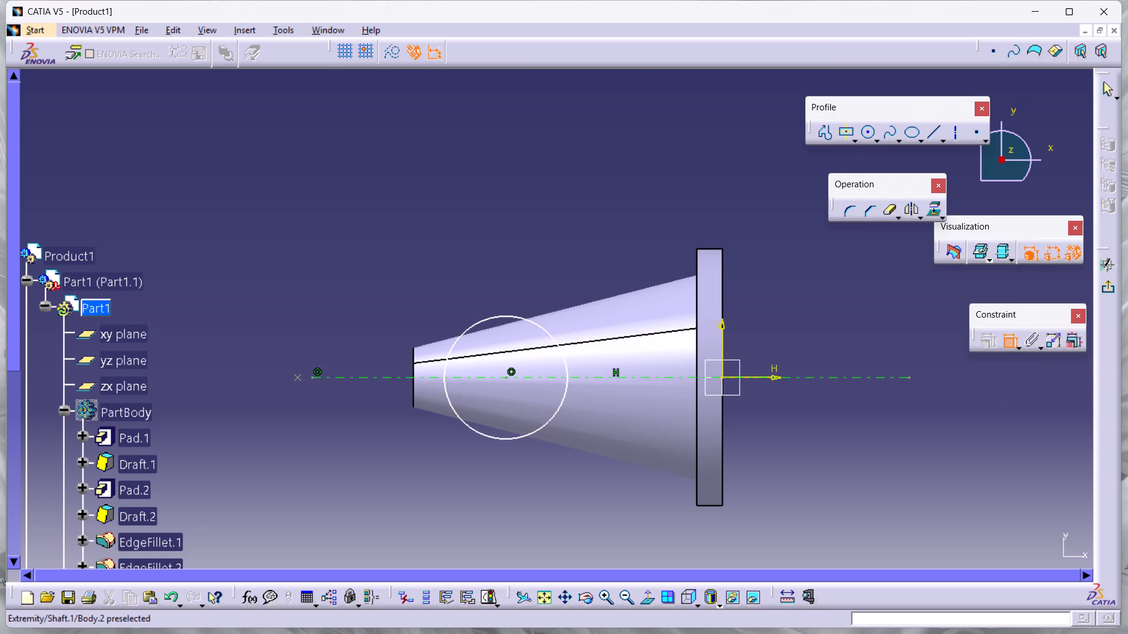
pyautogui.click(552, 335)
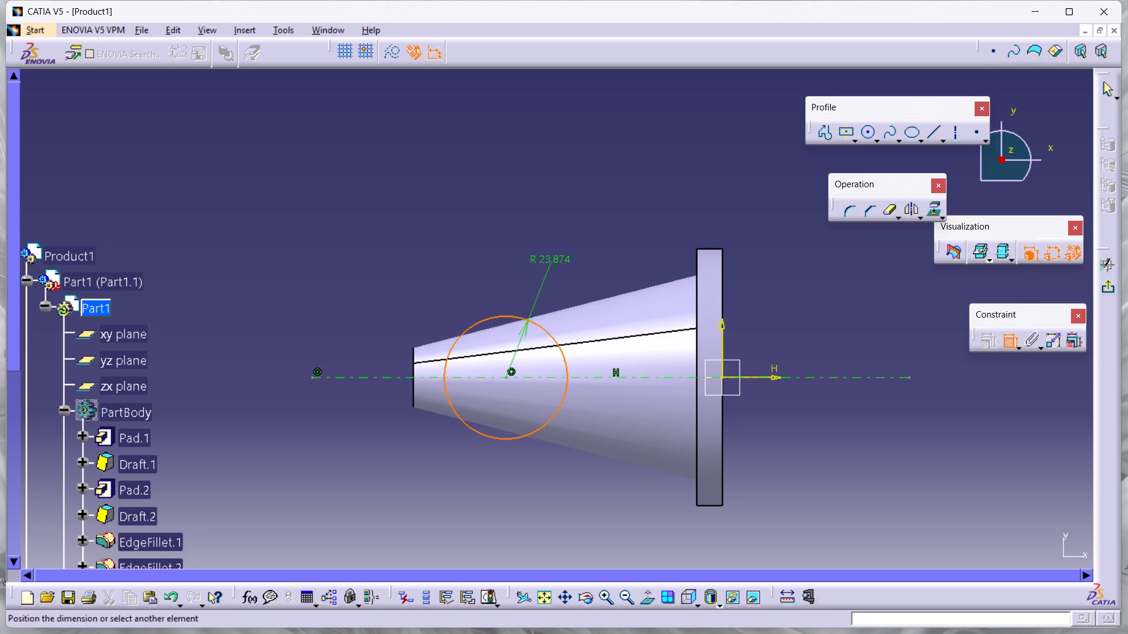
pyautogui.click(549, 258)
pyautogui.click(507, 378)
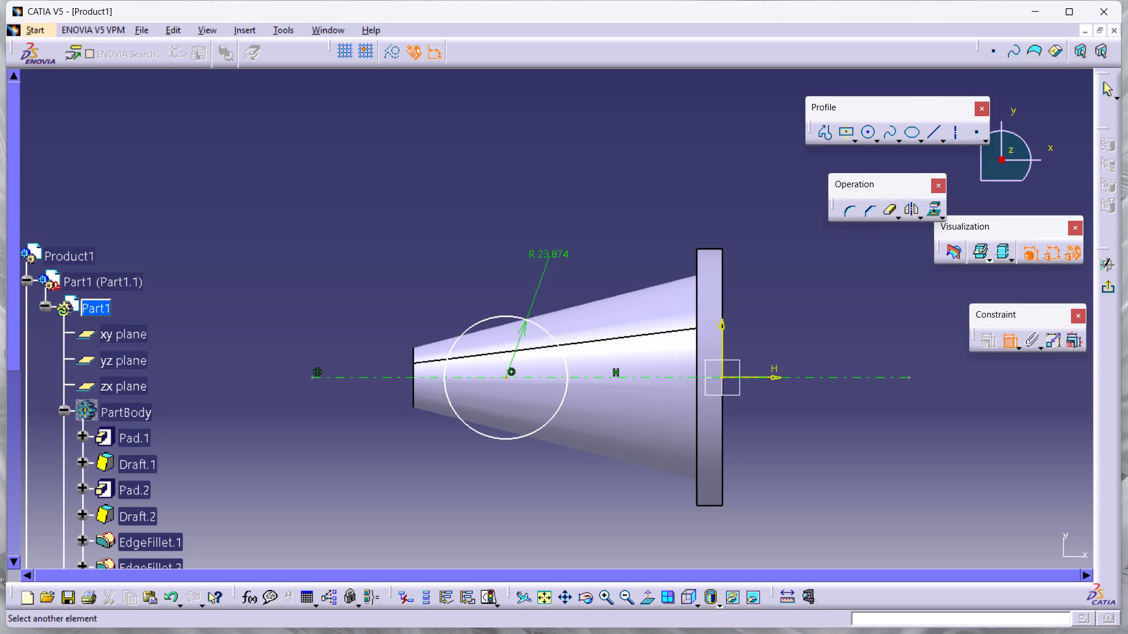
pyautogui.click(721, 358)
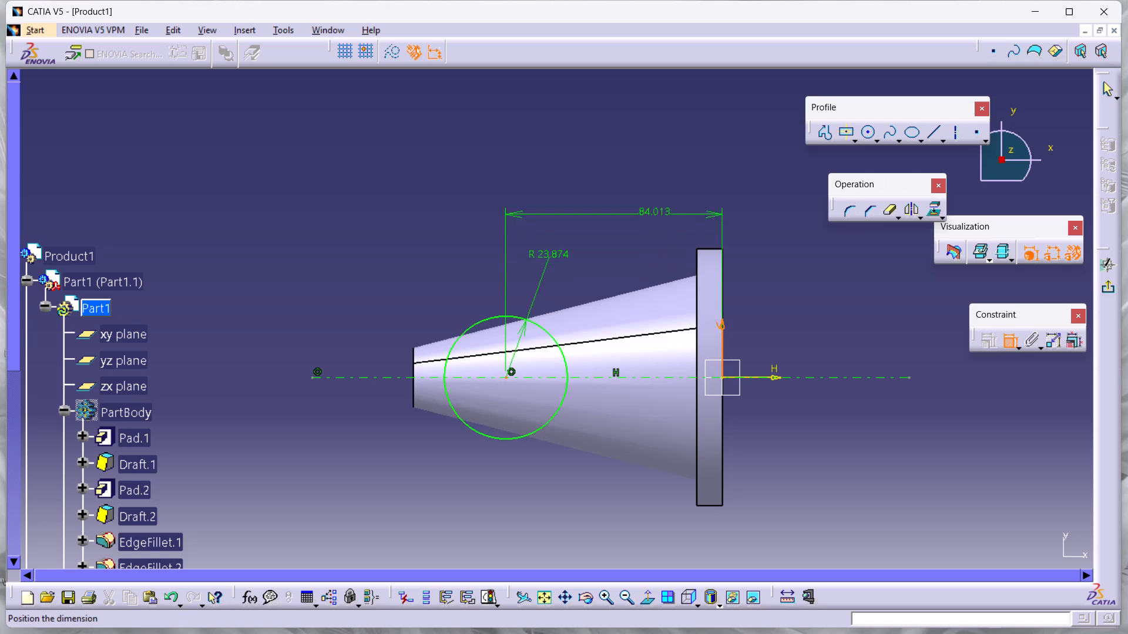
pyautogui.click(655, 199)
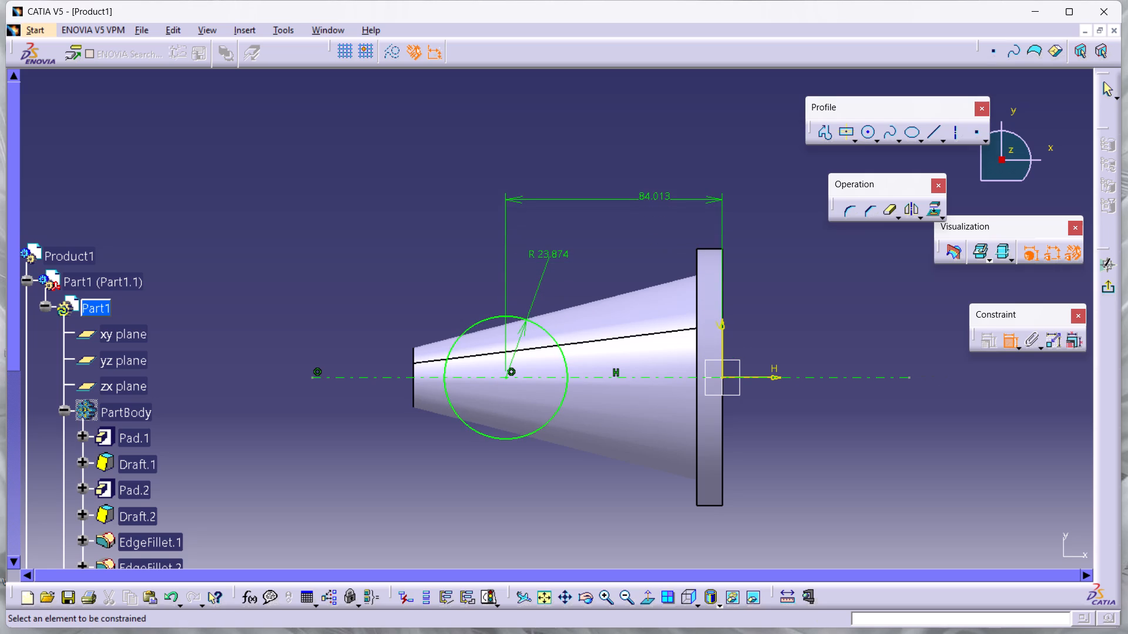
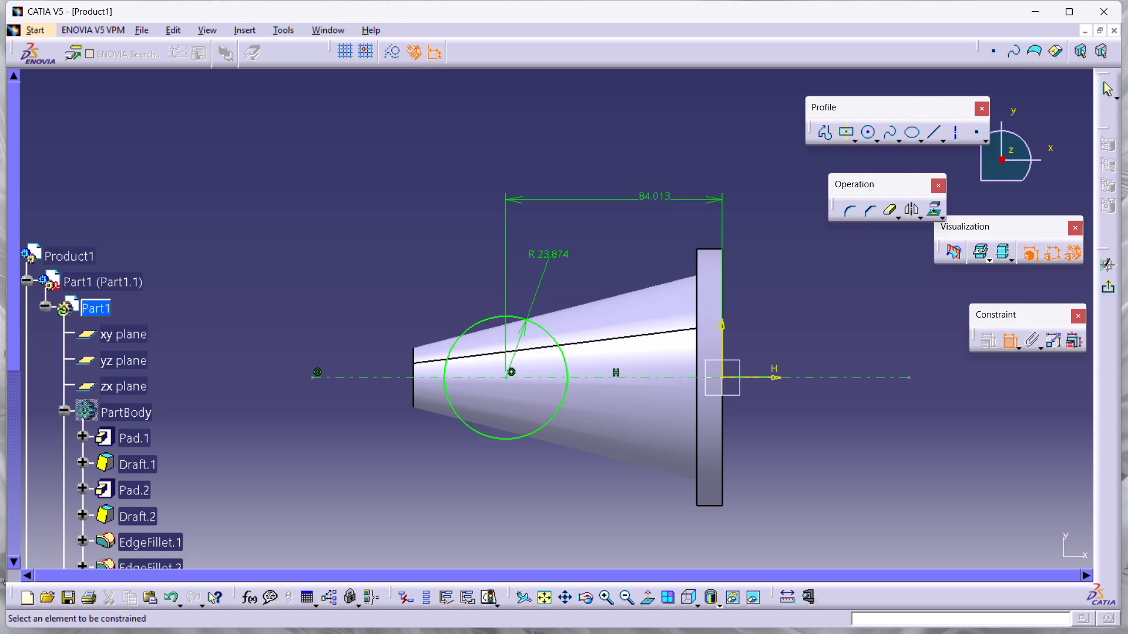
# Set the circle's radius to 30 mm.
pyautogui.doubleClick(546, 251)
pyautogui.write('30')
pyautogui.press('Return')
pyautogui.click(827, 445)
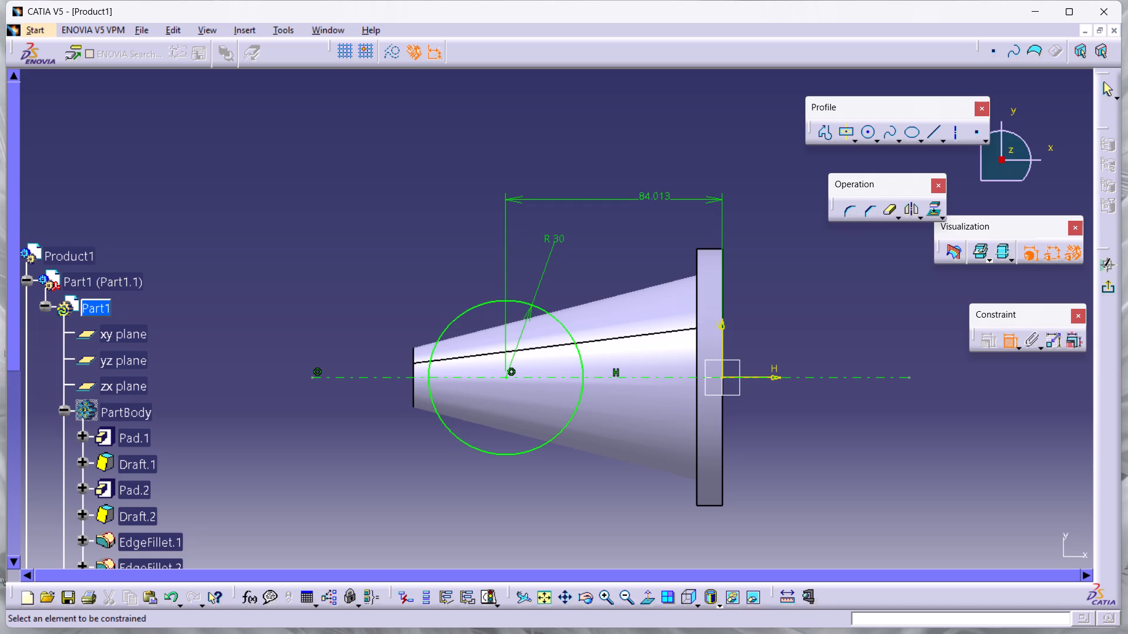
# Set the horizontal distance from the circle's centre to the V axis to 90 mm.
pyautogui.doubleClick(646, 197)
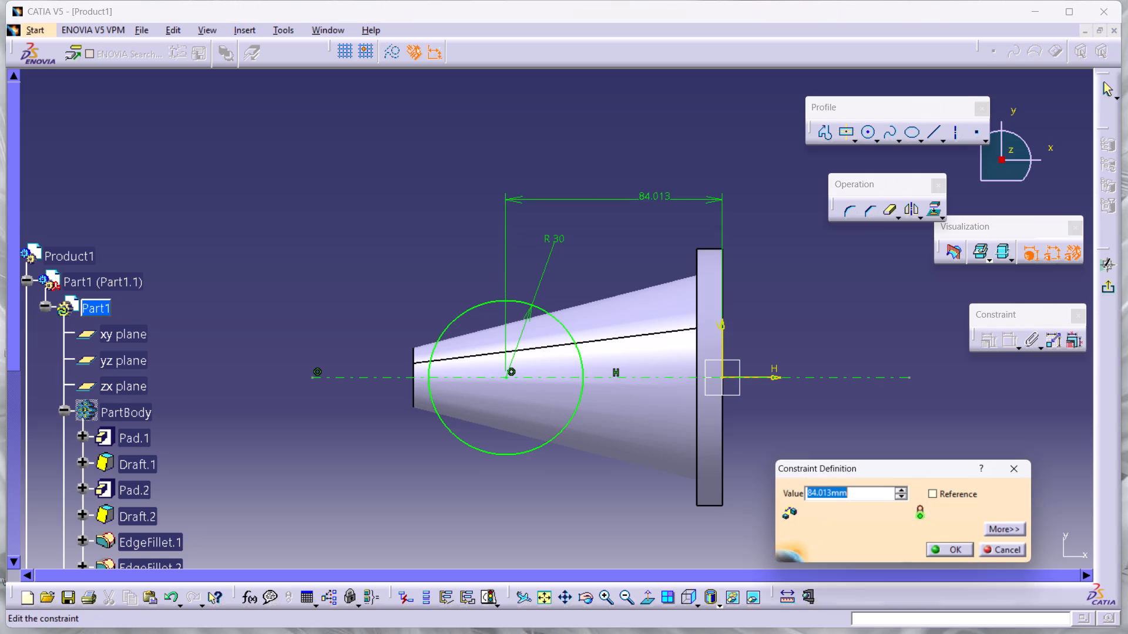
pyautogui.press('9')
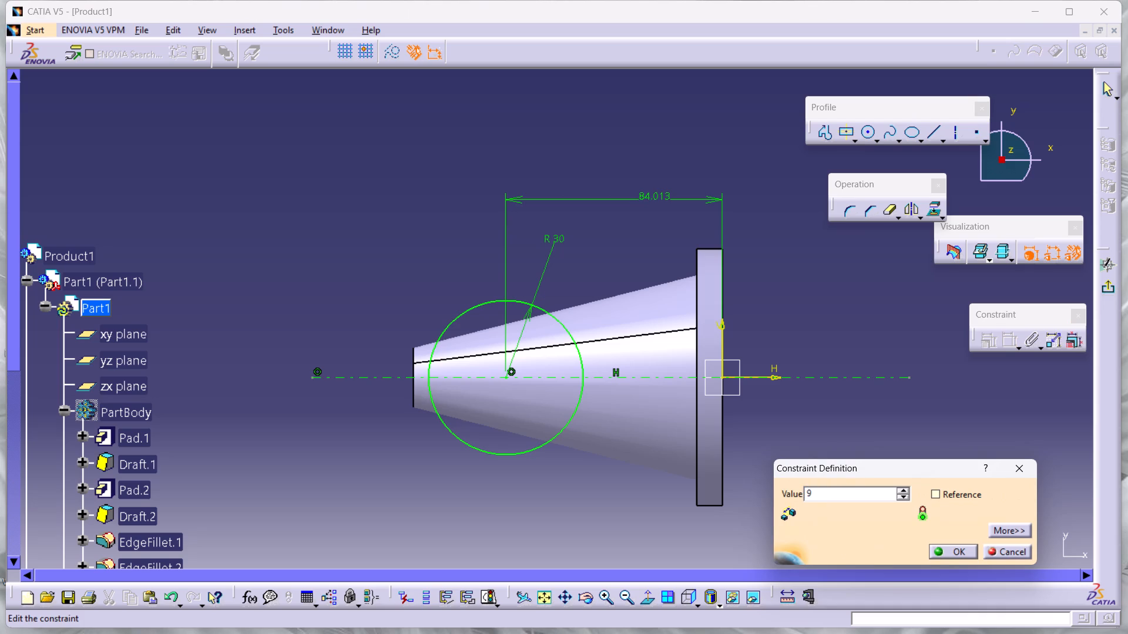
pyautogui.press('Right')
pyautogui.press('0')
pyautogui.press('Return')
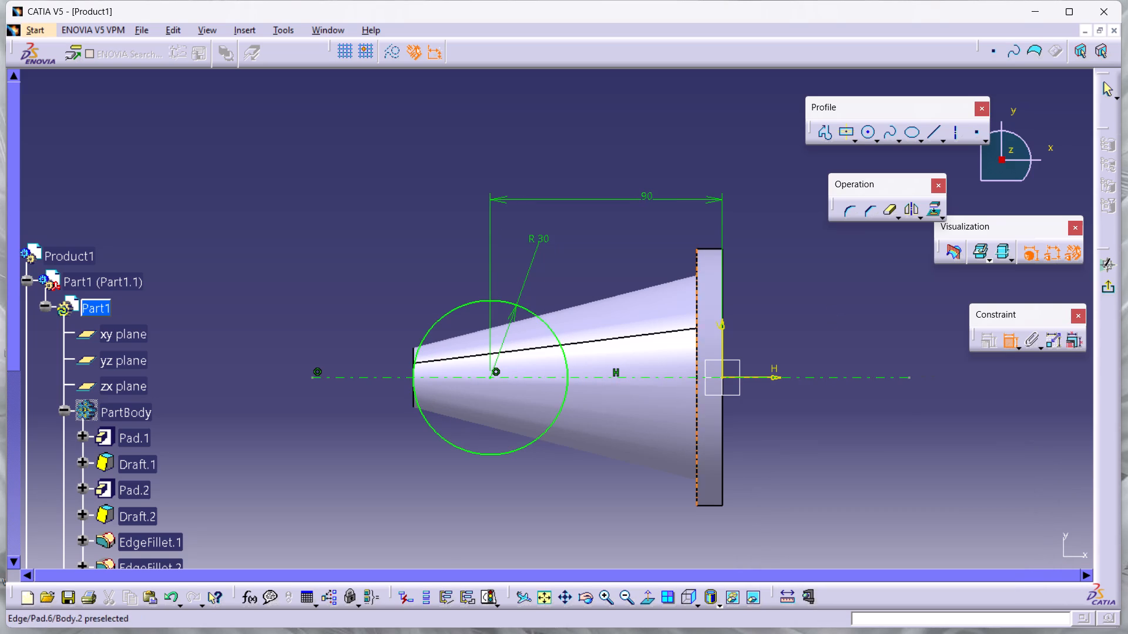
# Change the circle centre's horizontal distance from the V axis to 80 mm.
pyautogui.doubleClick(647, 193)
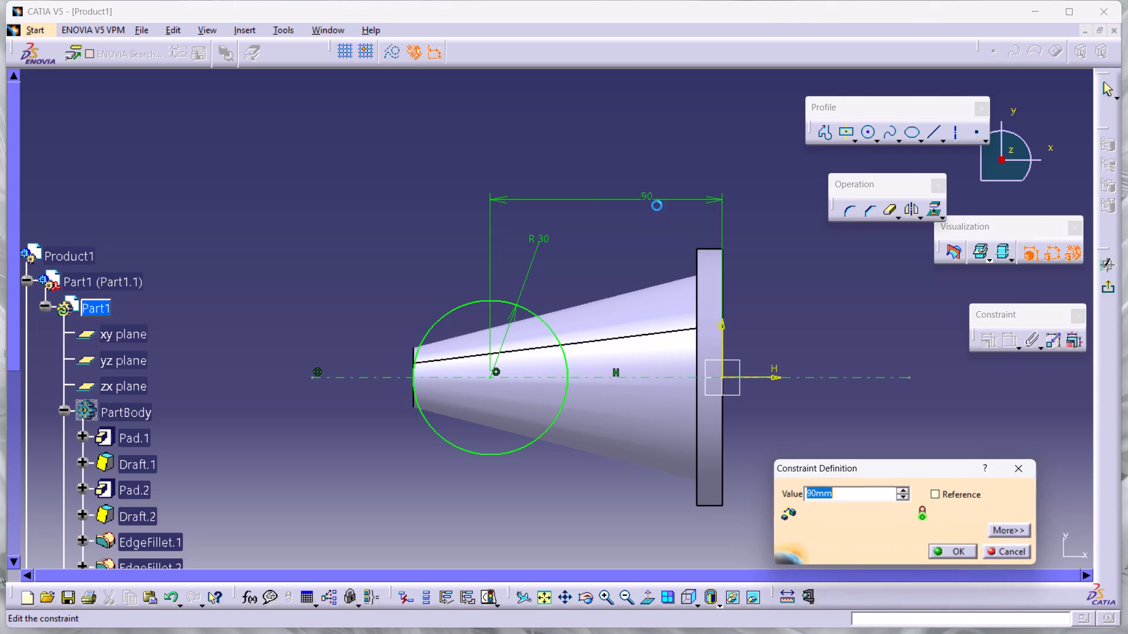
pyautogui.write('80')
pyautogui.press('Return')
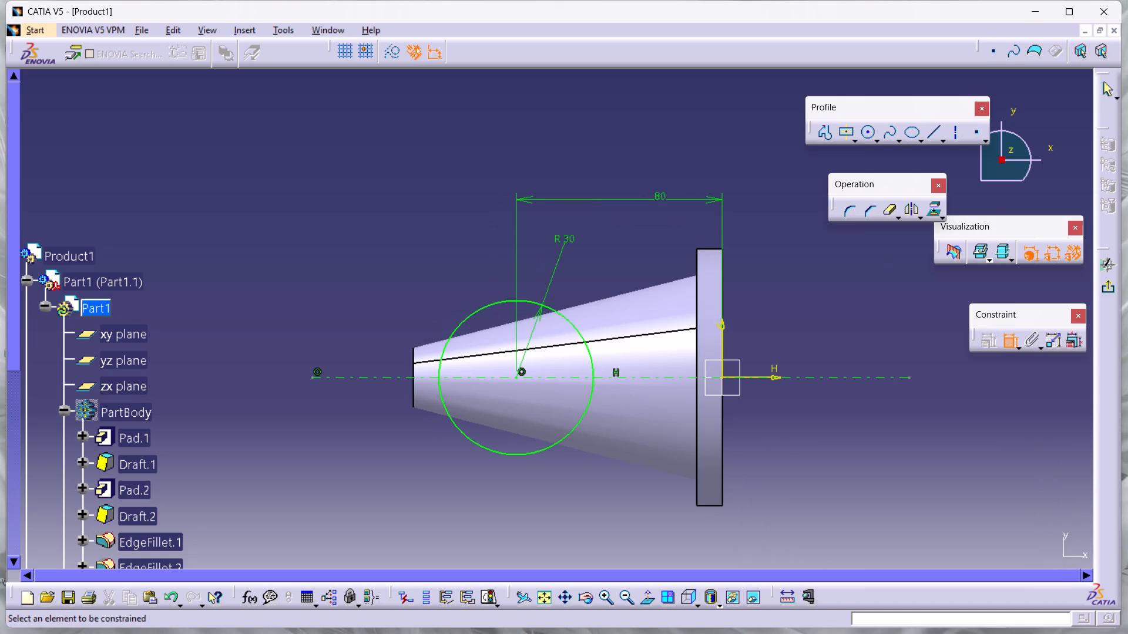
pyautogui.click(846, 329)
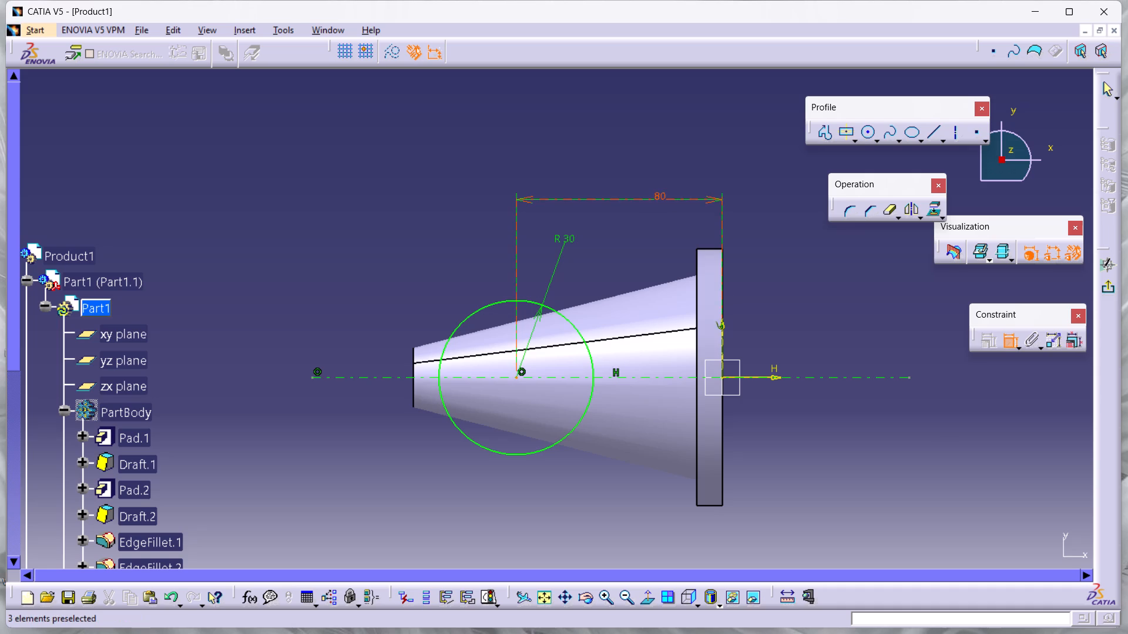
# Set the circle centre's horizontal distance from the V axis to 90 mm.
pyautogui.doubleClick(664, 195)
pyautogui.write('90')
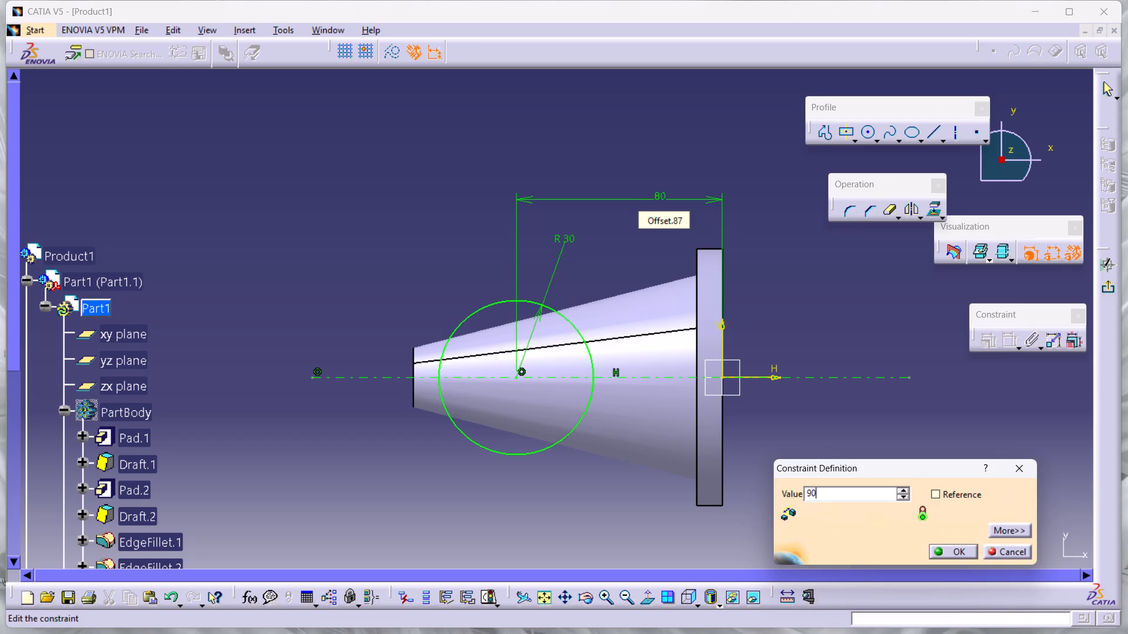
pyautogui.press('Return')
pyautogui.click(848, 325)
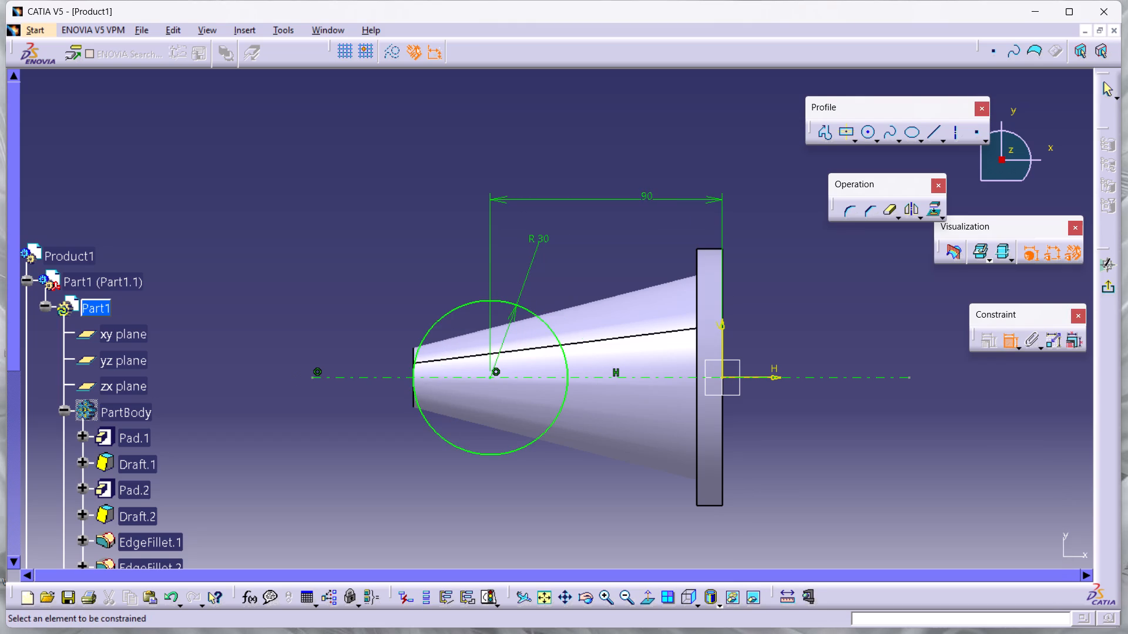
# Exit the sketch and pad the circle 10 mm, with the direction reversed towards the cone.
pyautogui.click(1106, 288)
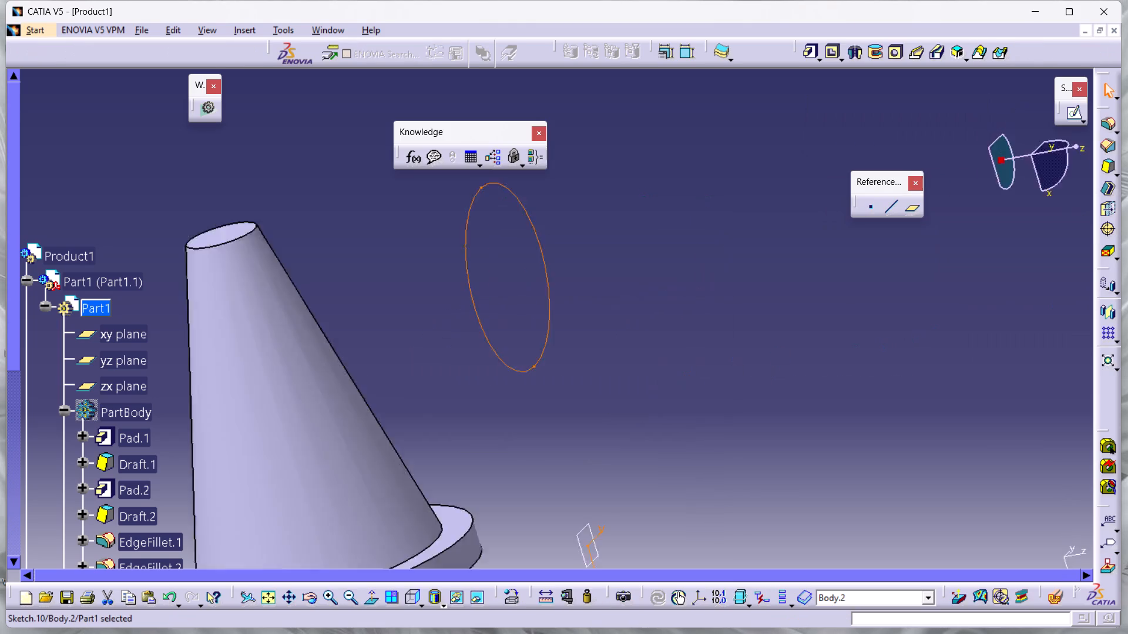
pyautogui.click(810, 56)
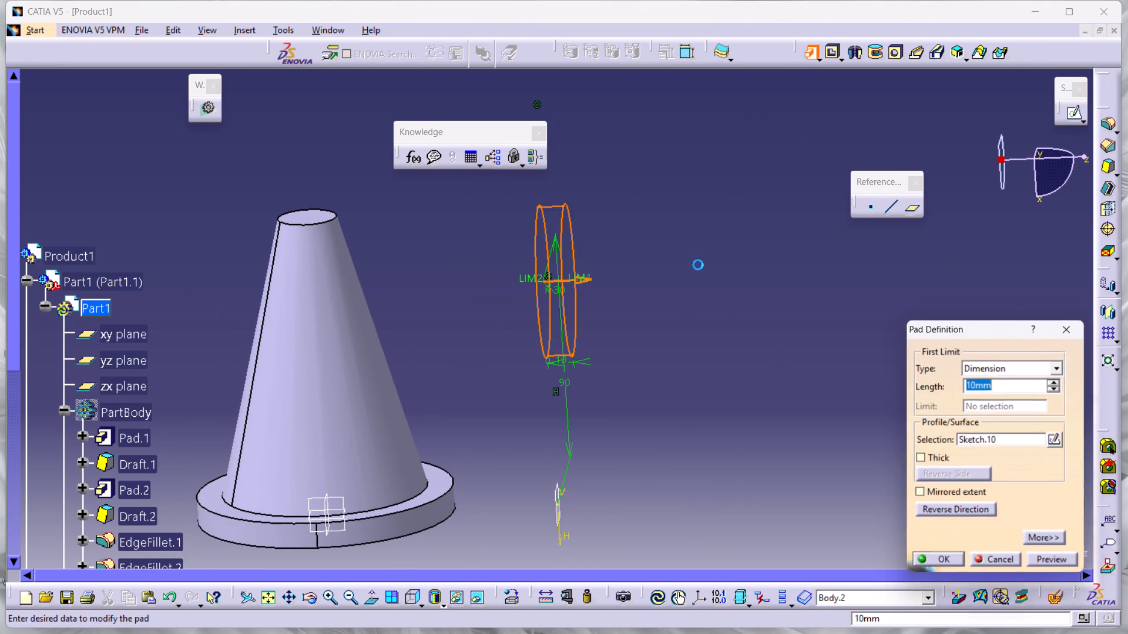
pyautogui.click(585, 279)
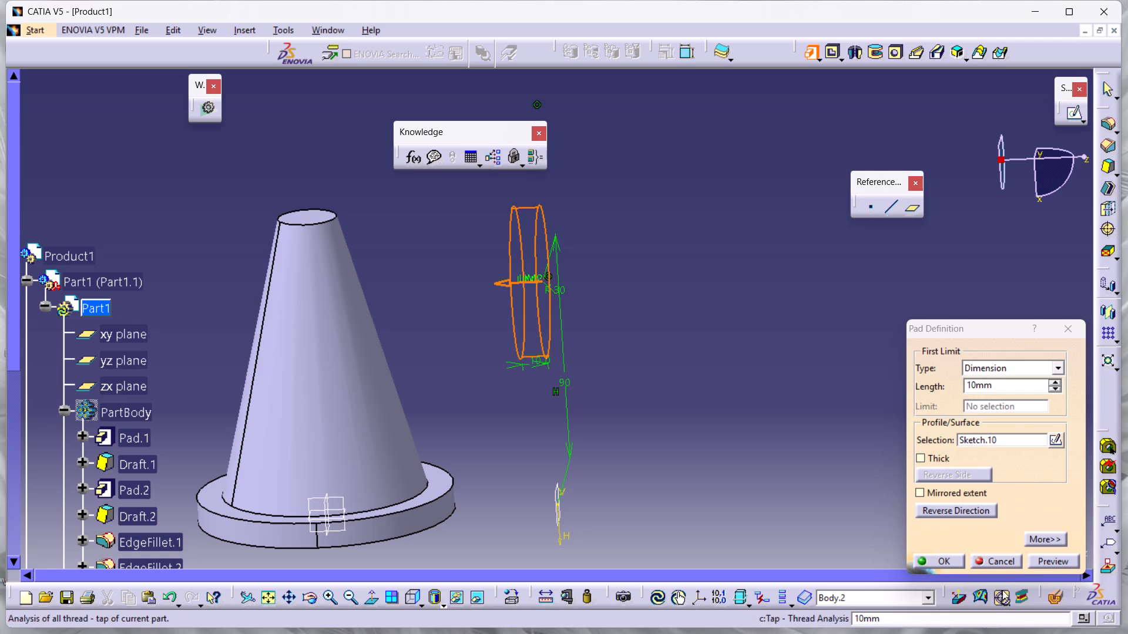
pyautogui.click(939, 562)
pyautogui.click(850, 510)
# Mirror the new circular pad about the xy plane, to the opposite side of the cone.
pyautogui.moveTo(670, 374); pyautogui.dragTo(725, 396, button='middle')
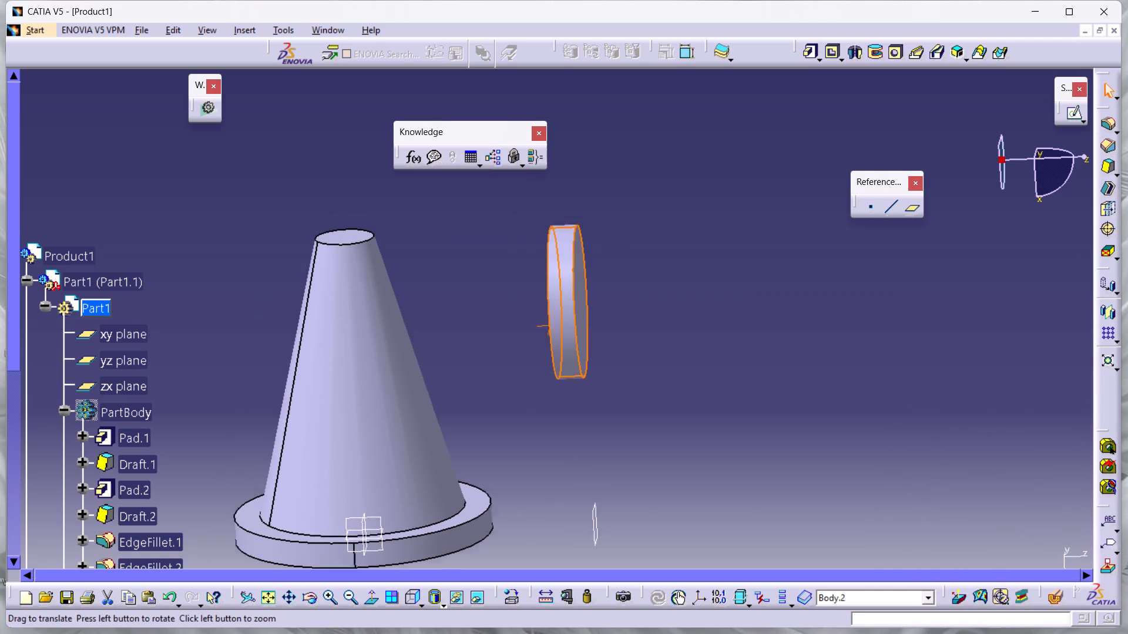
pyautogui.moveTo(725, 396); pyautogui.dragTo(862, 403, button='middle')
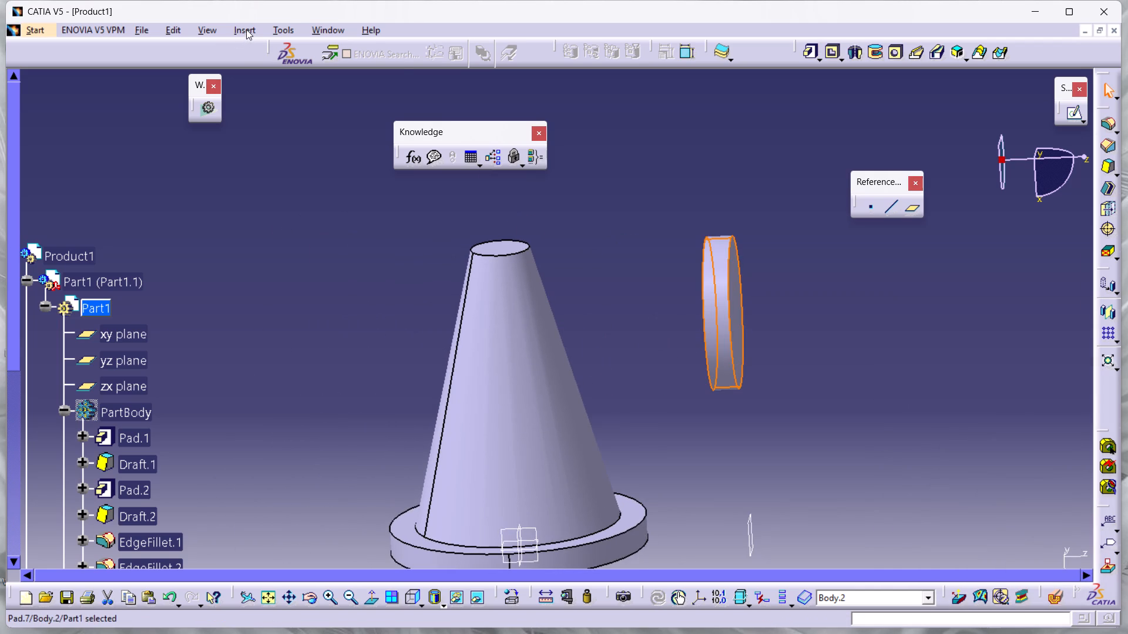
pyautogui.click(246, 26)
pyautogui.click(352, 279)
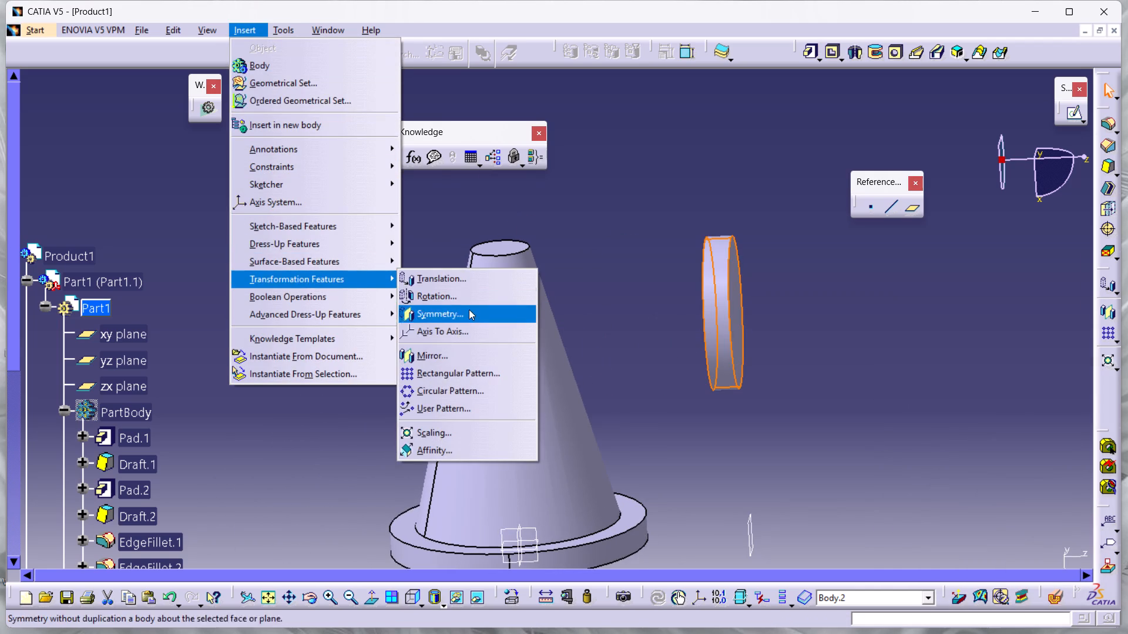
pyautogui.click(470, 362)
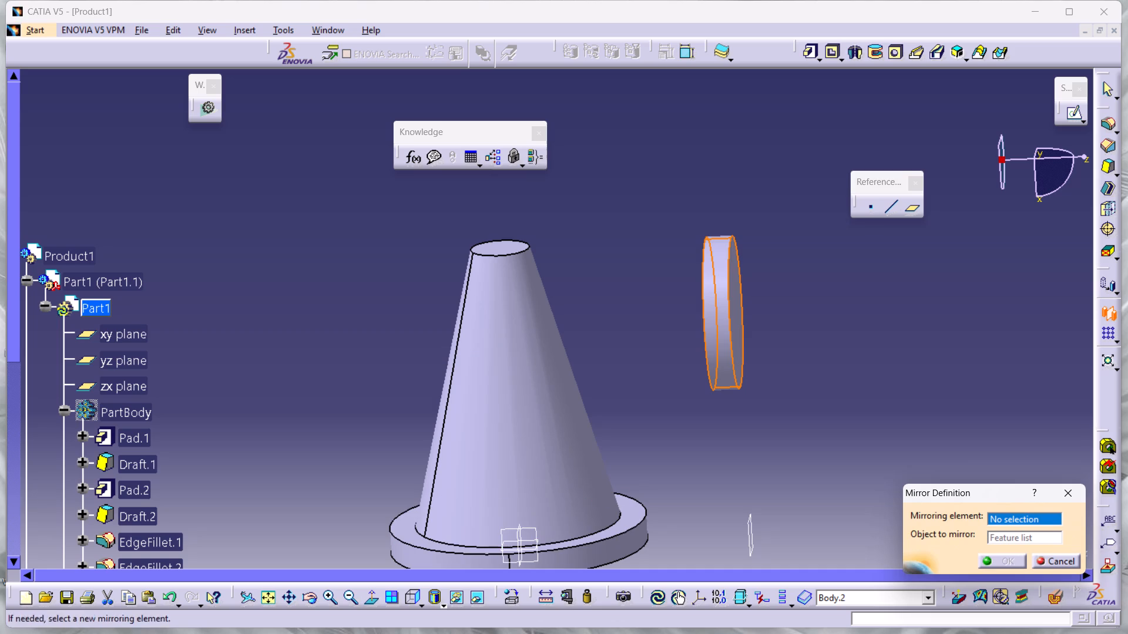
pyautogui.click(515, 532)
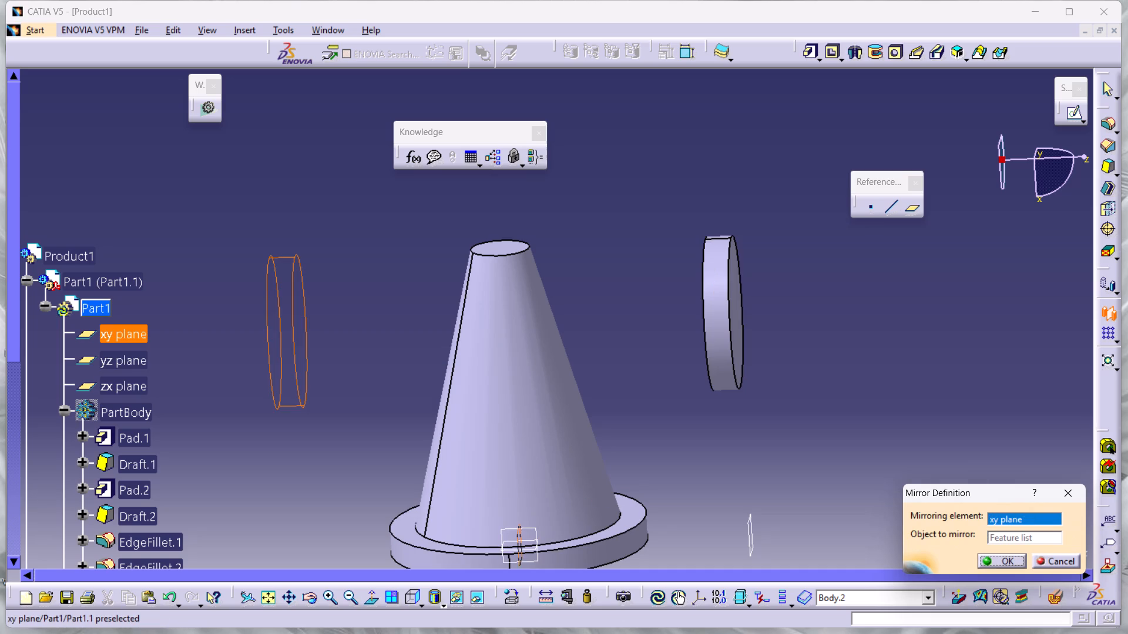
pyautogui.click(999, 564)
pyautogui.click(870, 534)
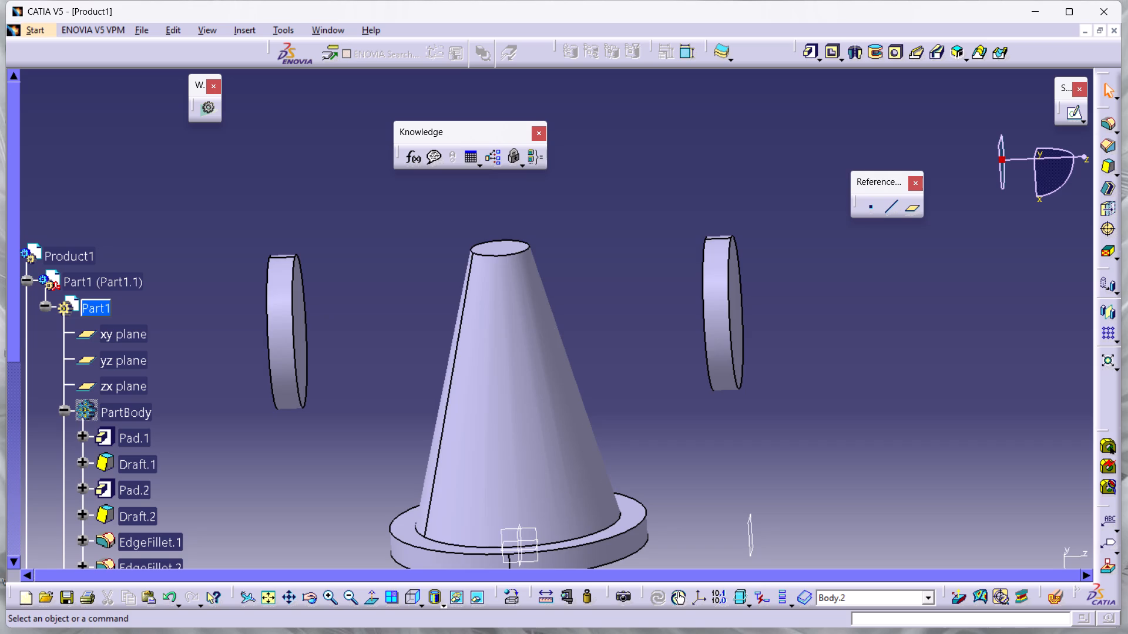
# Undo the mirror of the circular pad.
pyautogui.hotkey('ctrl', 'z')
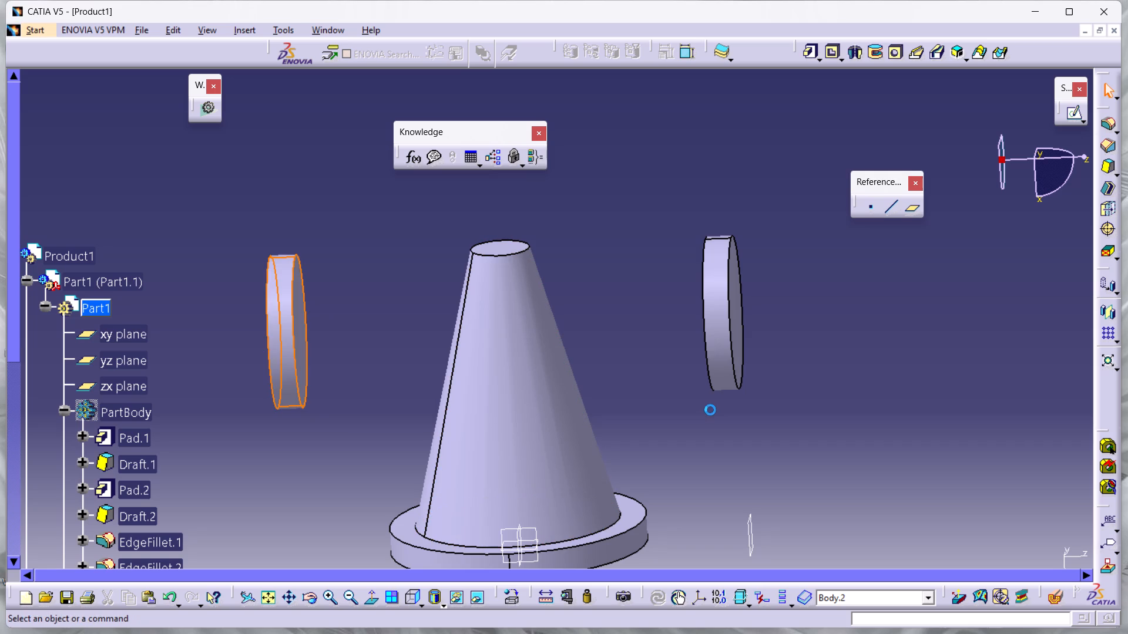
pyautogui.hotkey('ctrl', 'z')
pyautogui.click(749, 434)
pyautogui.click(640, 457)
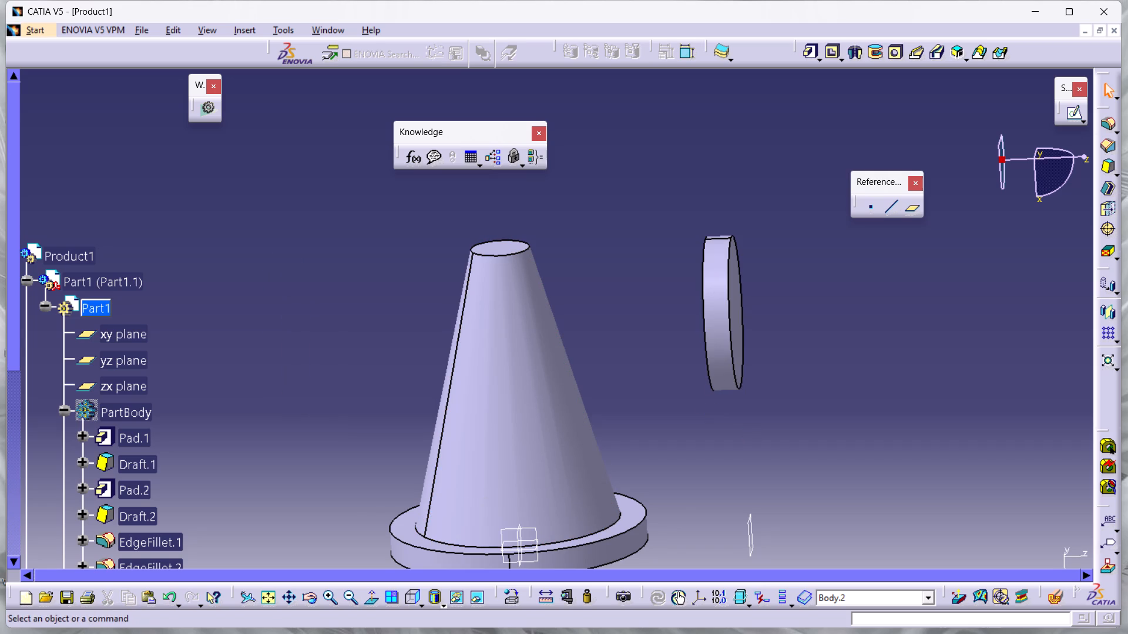
# Open a new sketch on the zx plane through the cone.
pyautogui.moveTo(643, 458); pyautogui.dragTo(652, 451, button='middle')
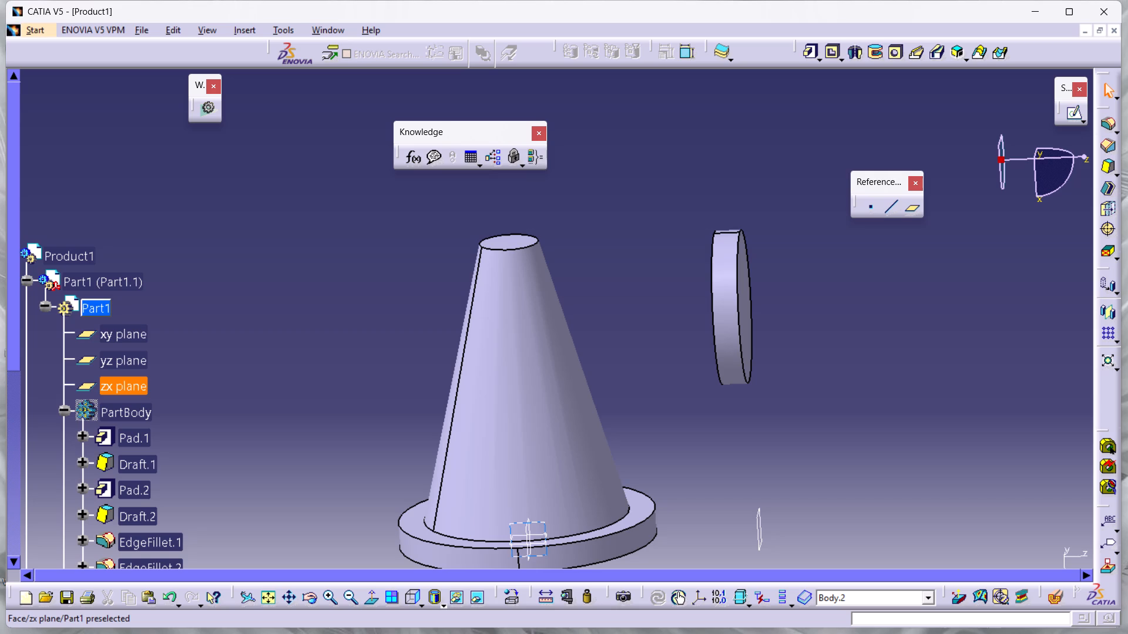
pyautogui.click(544, 530)
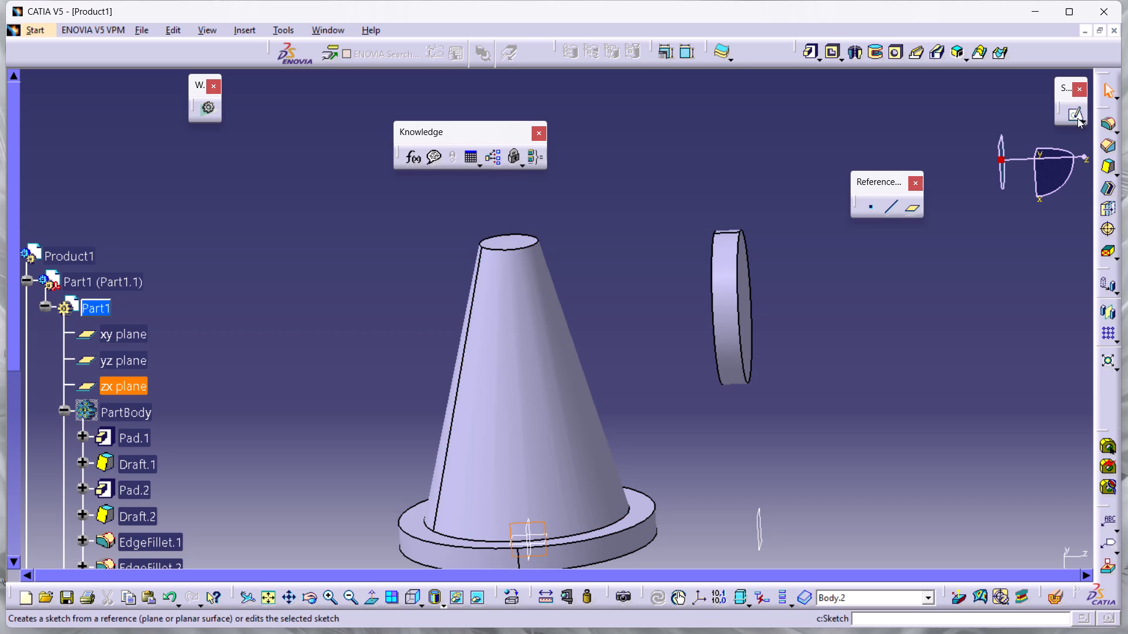
pyautogui.click(1079, 114)
pyautogui.click(1088, 131)
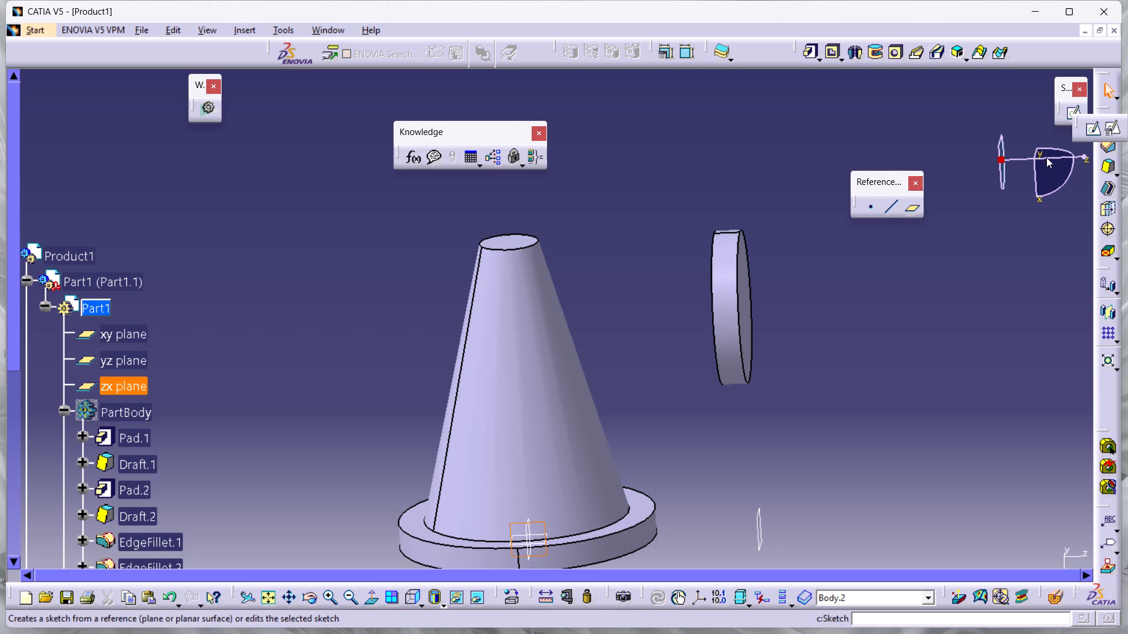
pyautogui.moveTo(694, 392); pyautogui.dragTo(694, 440, button='middle')
# Draw a vertical axis at about H 91 mm, from about V 122 mm above the circular pad to V -32 mm below the cone.
pyautogui.click(956, 137)
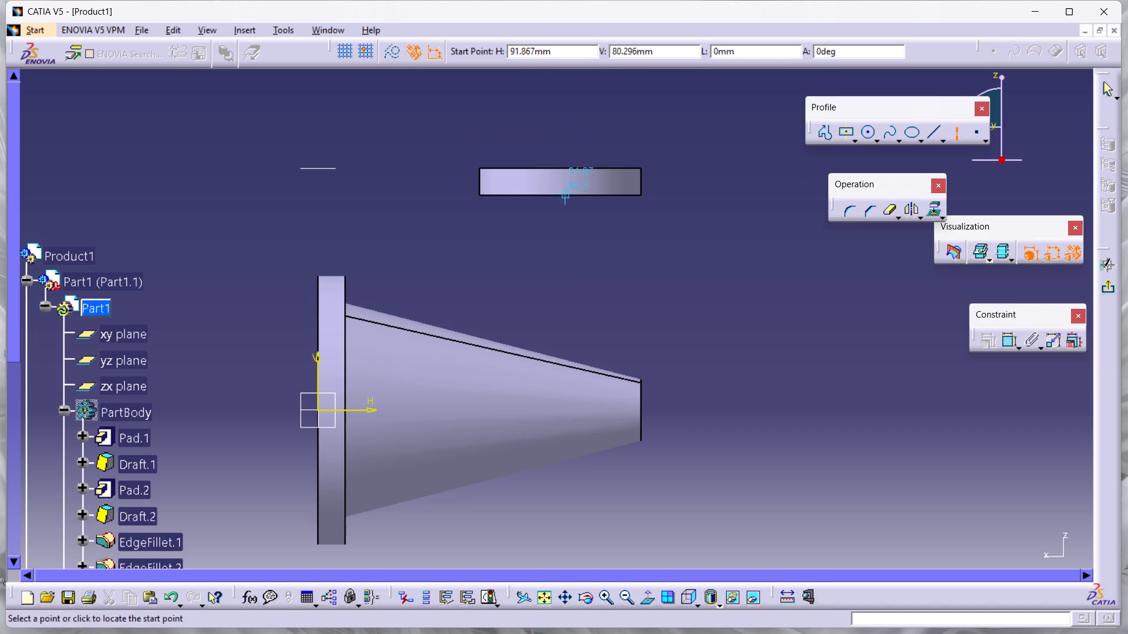
pyautogui.click(562, 83)
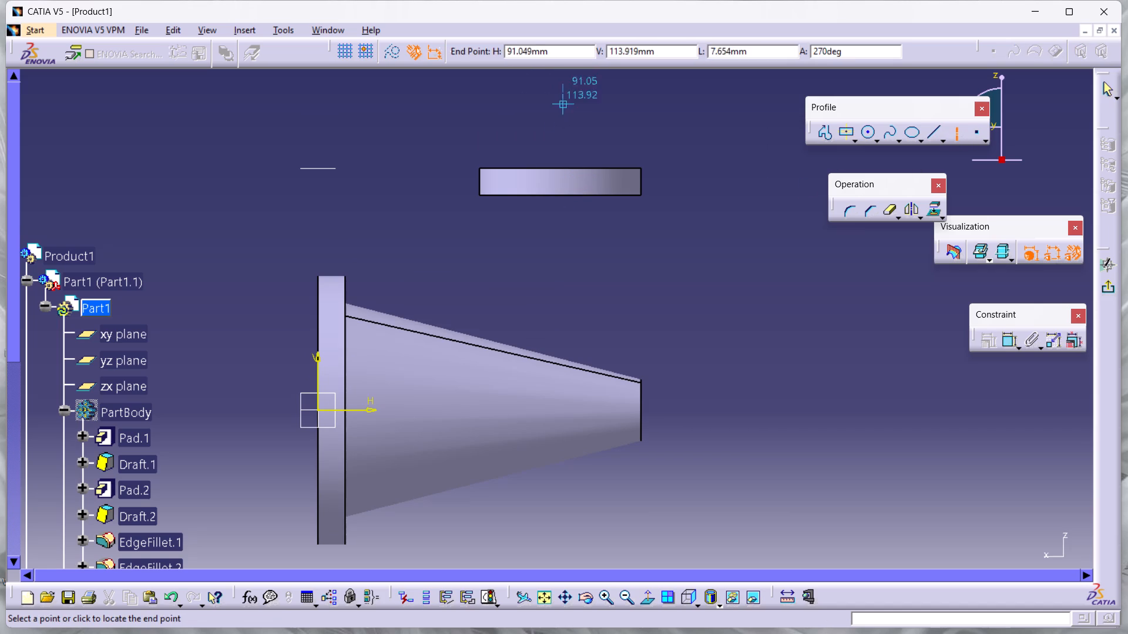
pyautogui.click(560, 497)
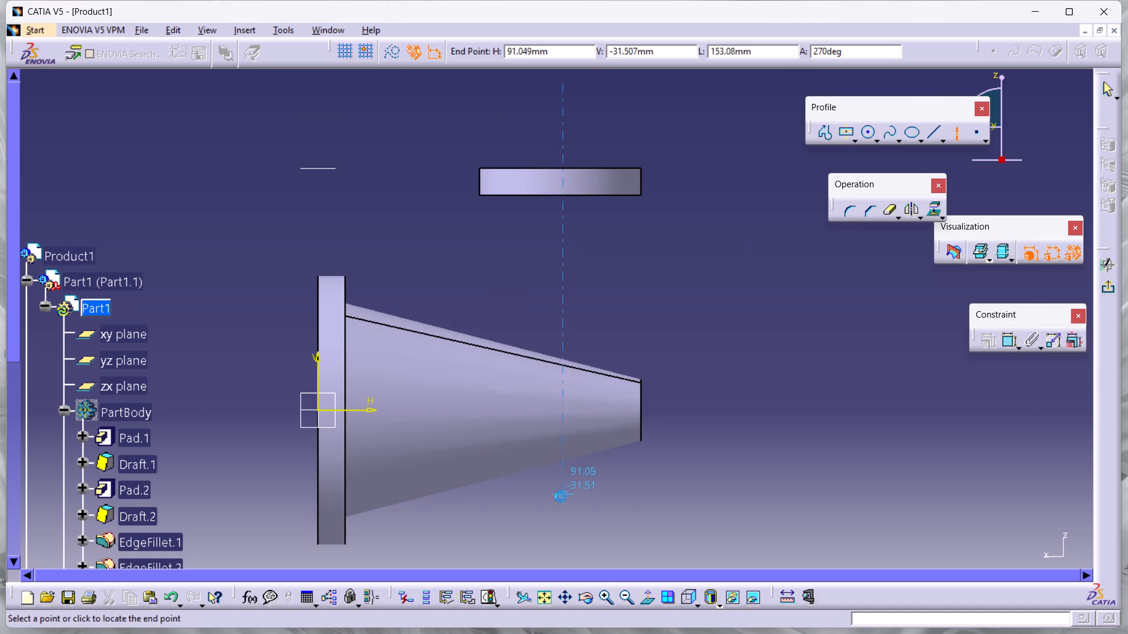
pyautogui.click(901, 370)
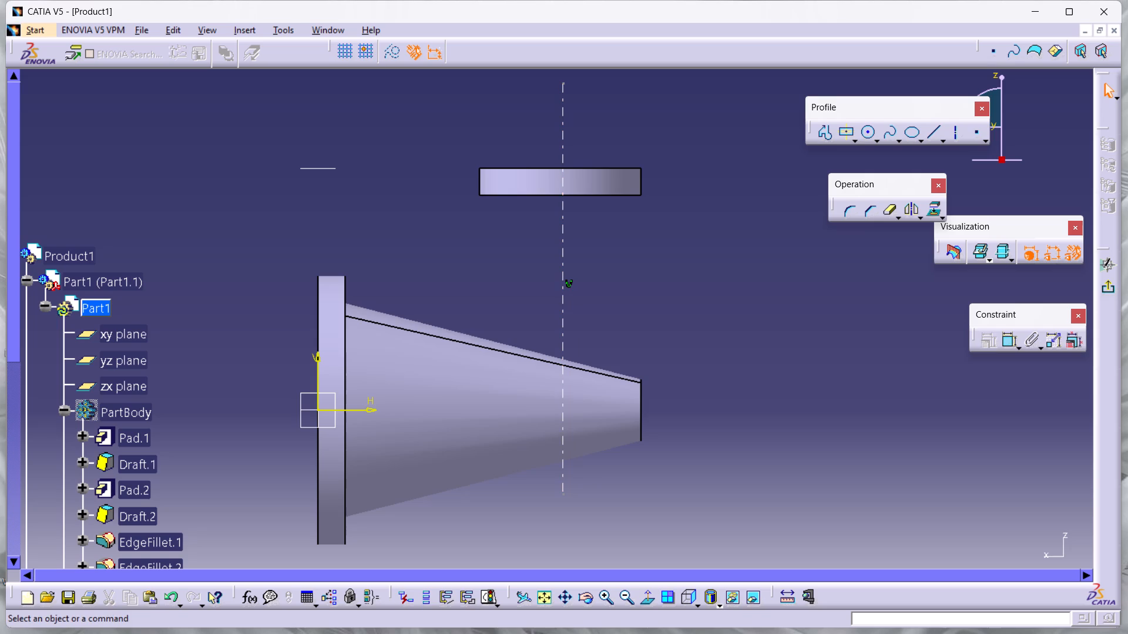
# Dimension the vertical axis from the base disc's outer face edge and set the distance to 90 mm.
pyautogui.doubleClick(1008, 344)
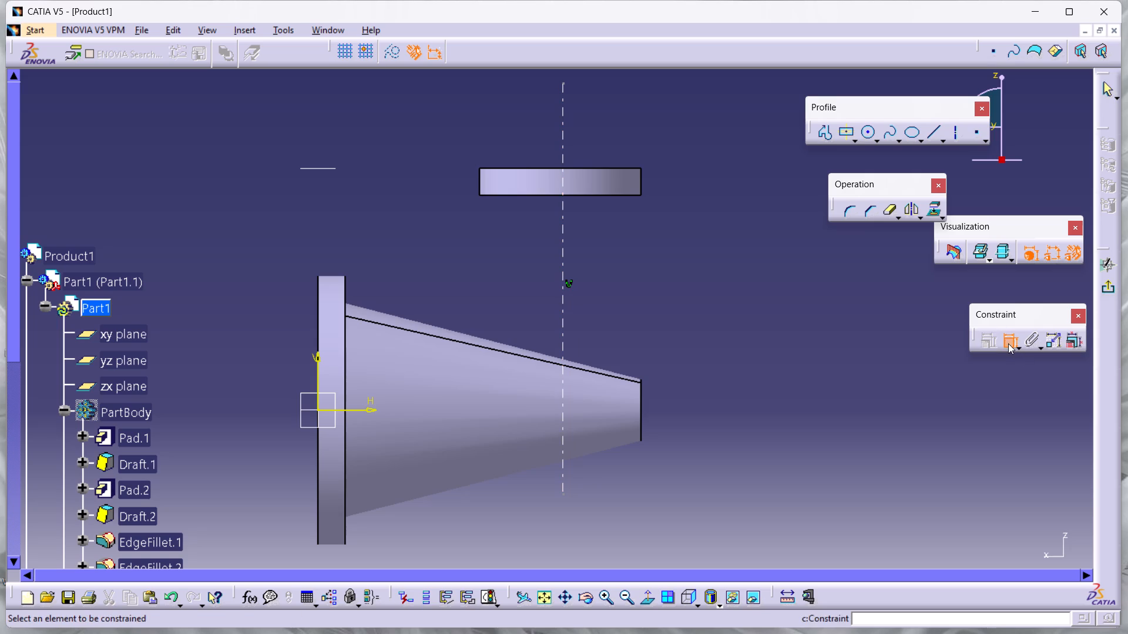
pyautogui.click(317, 286)
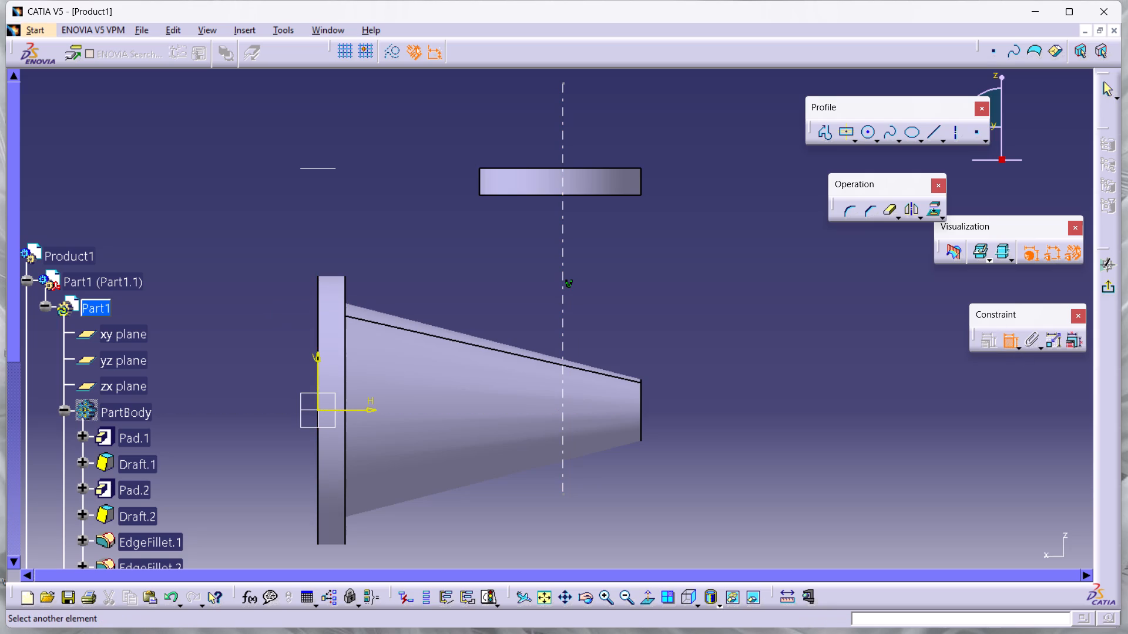
pyautogui.click(563, 242)
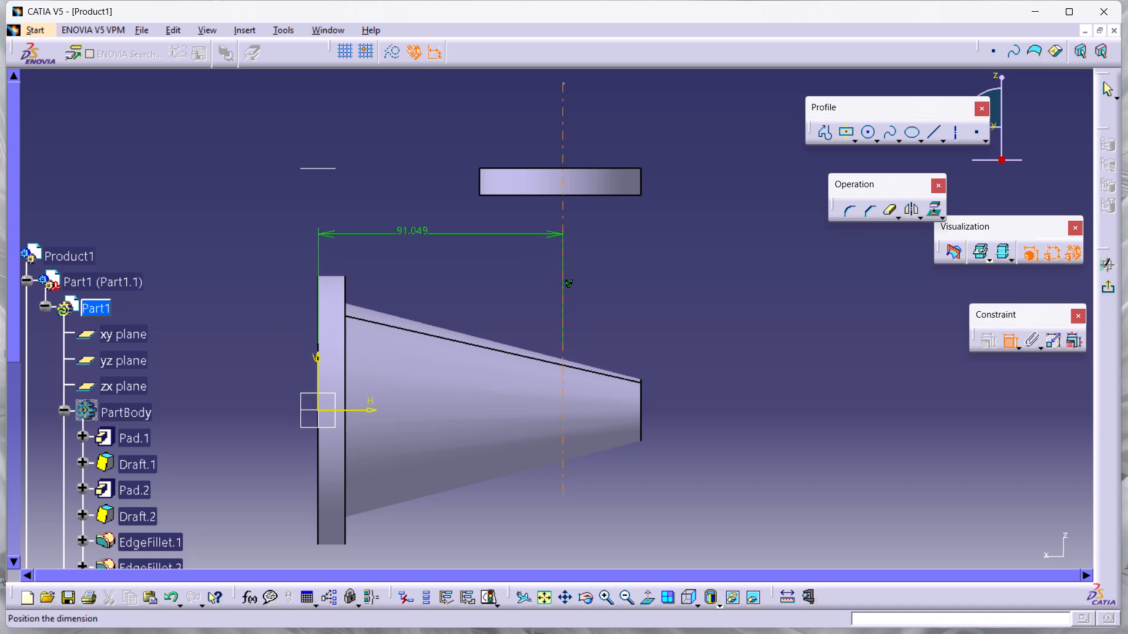
pyautogui.click(432, 228)
pyautogui.doubleClick(433, 225)
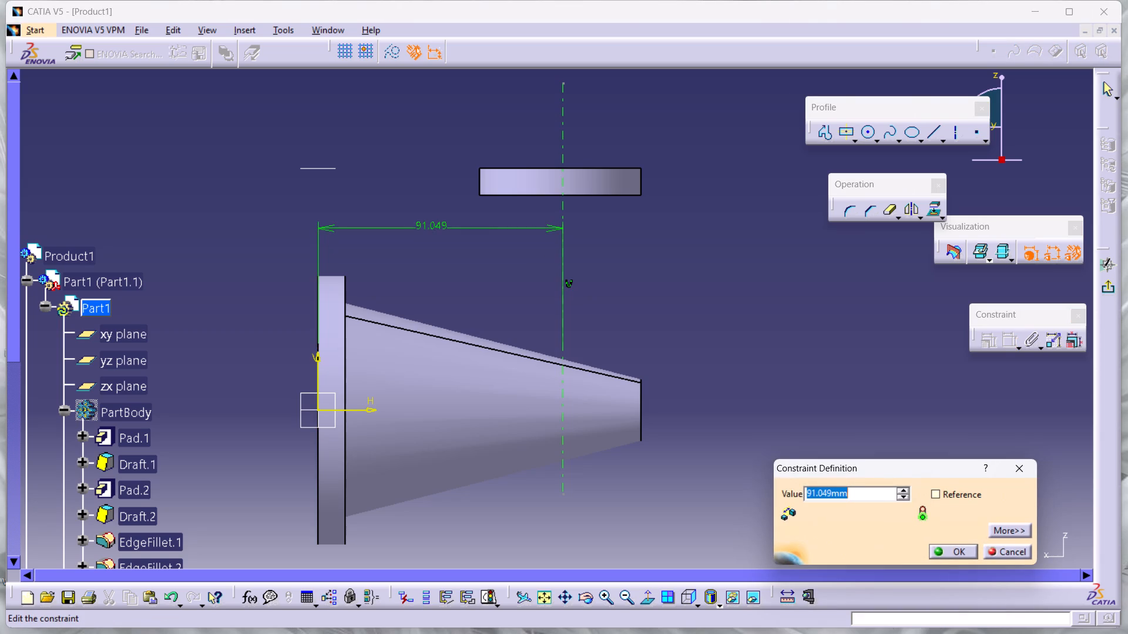
pyautogui.write('90')
pyautogui.press('Return')
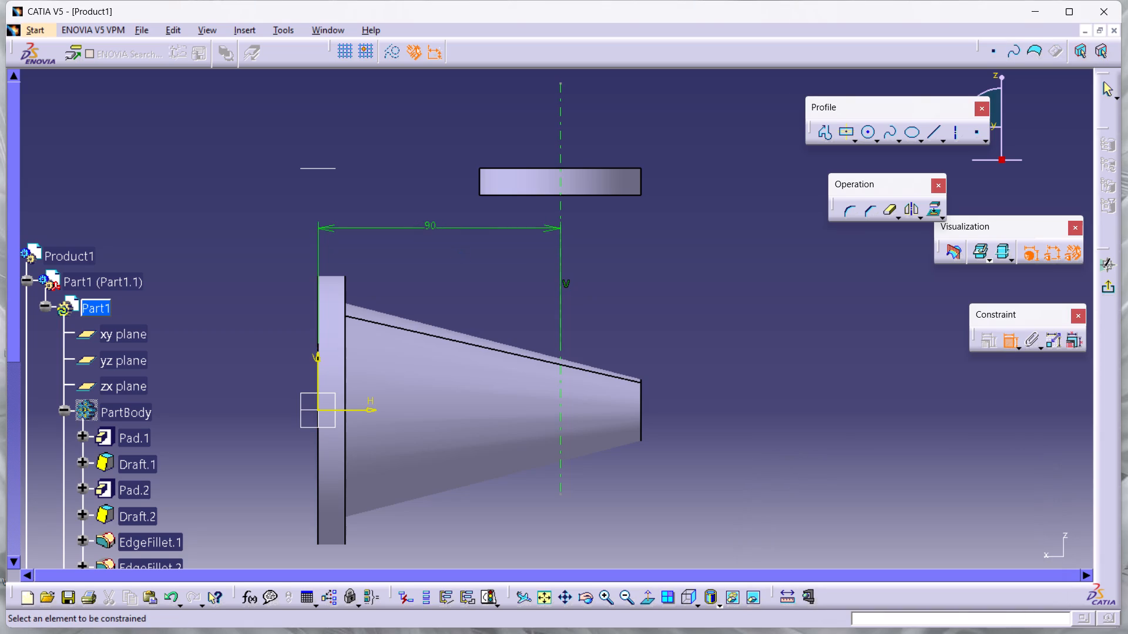
pyautogui.click(719, 298)
# Draw an open three-line profile on the vertical axis: upper line about 23 mm at V 75 mm, slanted side, lower line about 16 mm at V 51 mm.
pyautogui.doubleClick(824, 133)
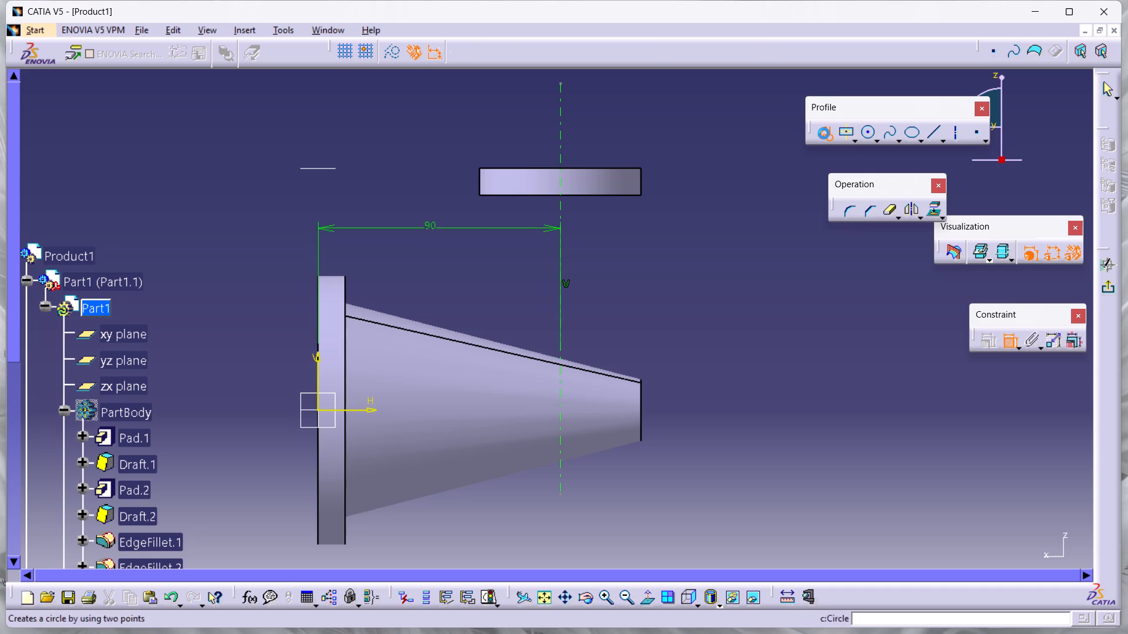
pyautogui.click(560, 207)
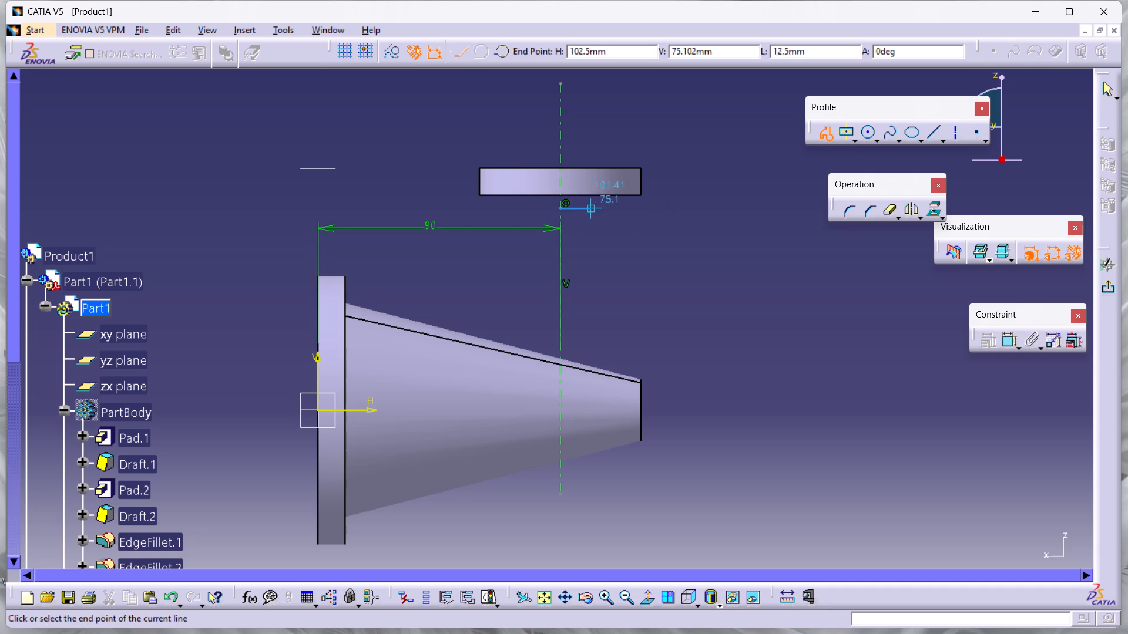
pyautogui.click(623, 207)
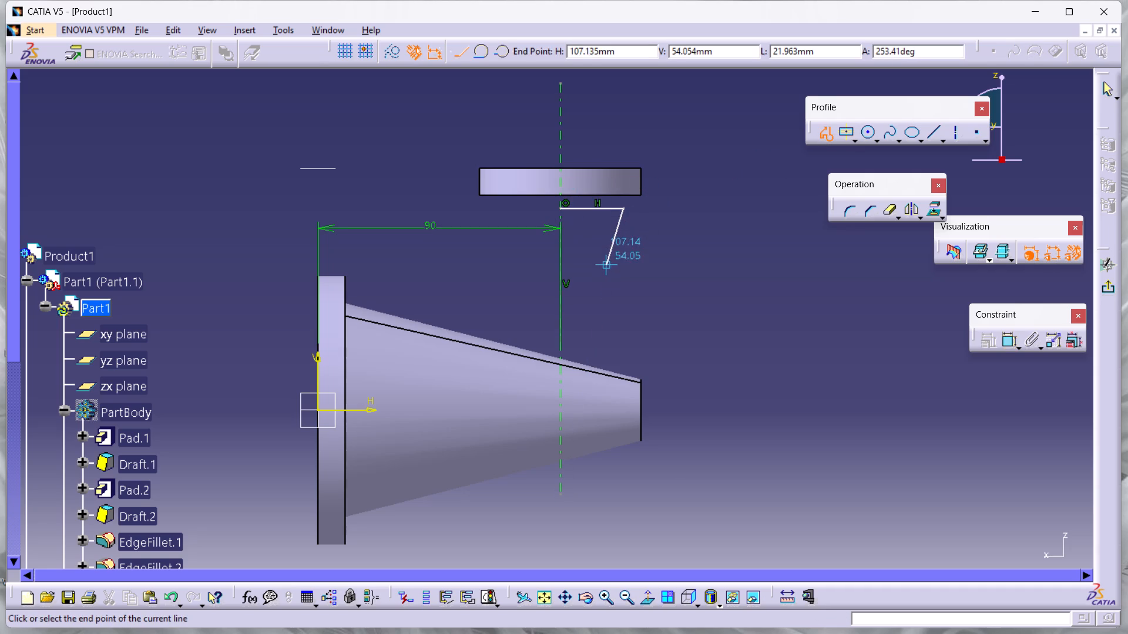
pyautogui.click(605, 274)
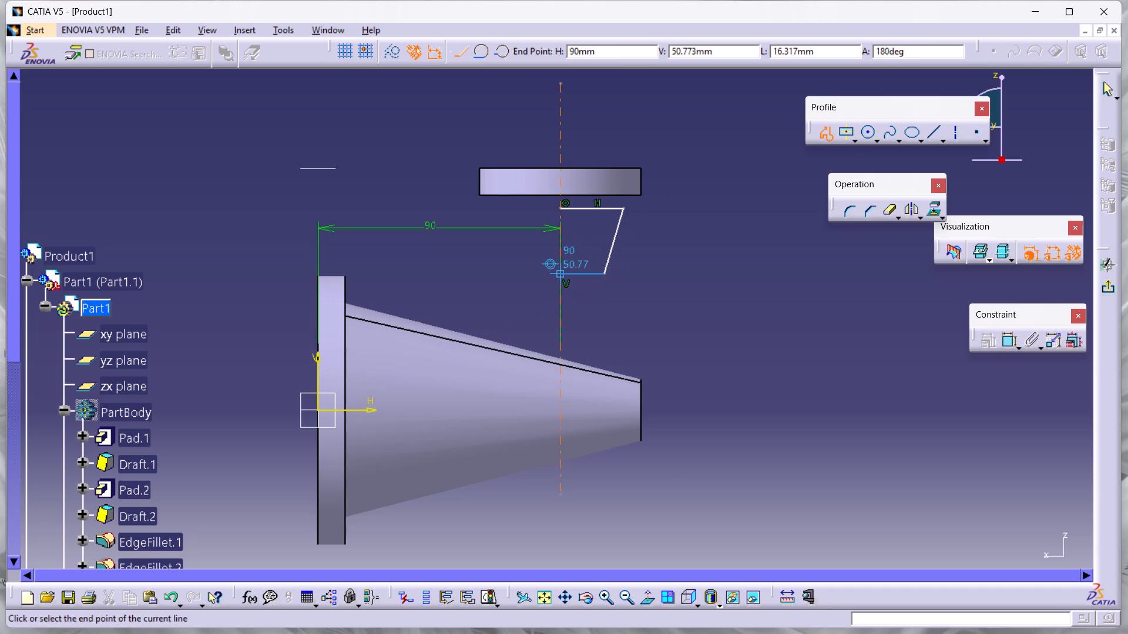
pyautogui.click(559, 273)
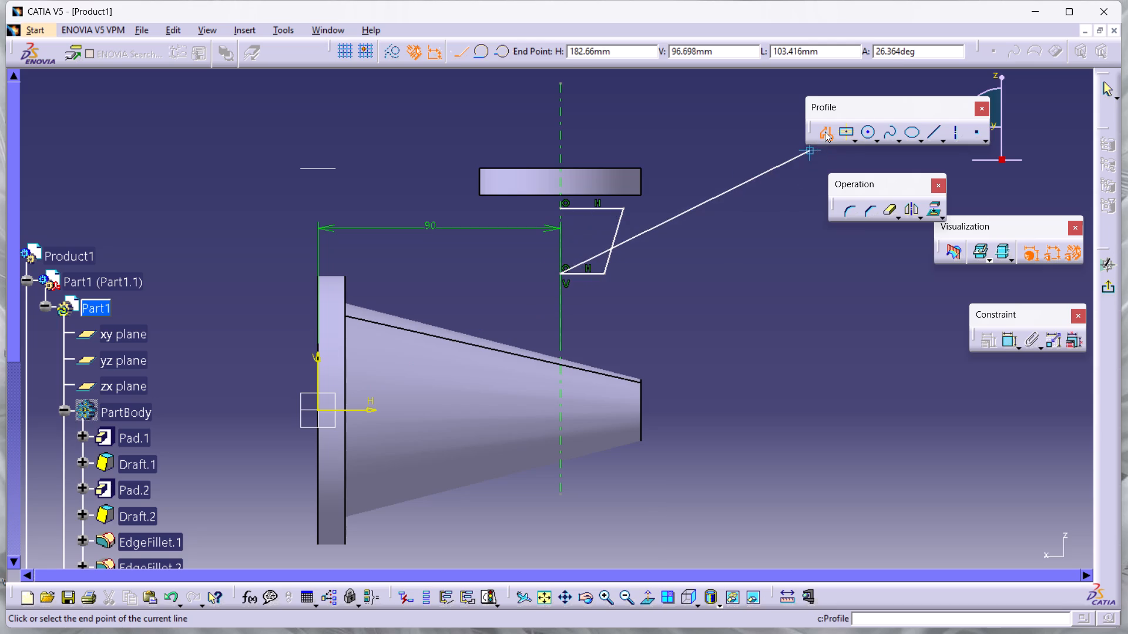
pyautogui.click(825, 131)
pyautogui.click(808, 297)
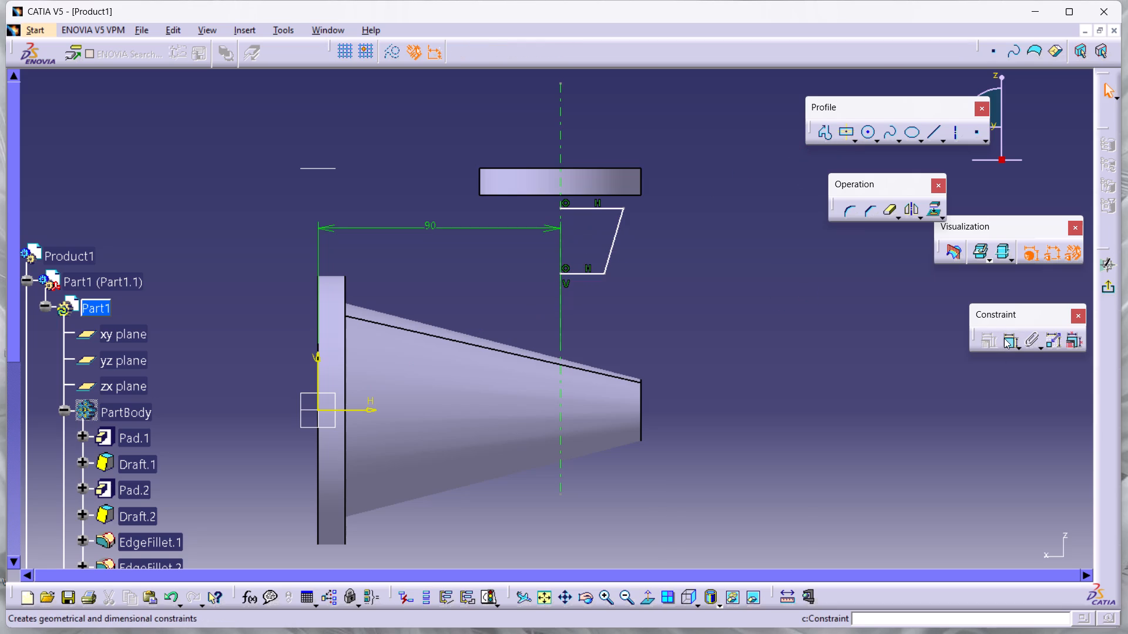
# Add an angle dimension between the profile's slanted line and the vertical axis.
pyautogui.doubleClick(1004, 338)
pyautogui.click(610, 253)
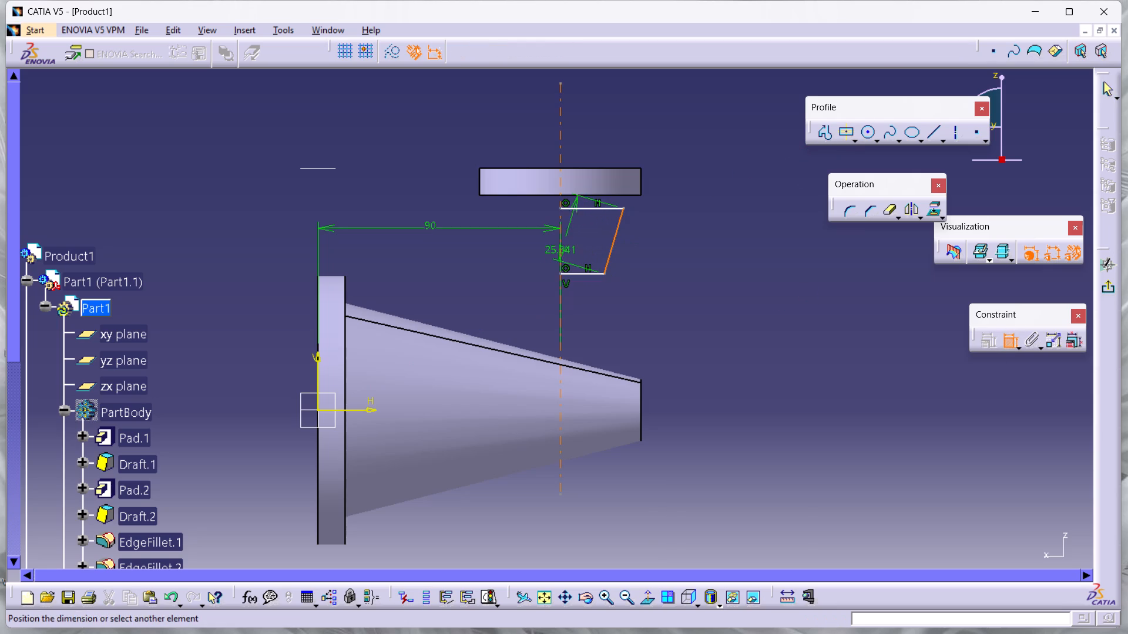
pyautogui.click(560, 249)
pyautogui.click(580, 243)
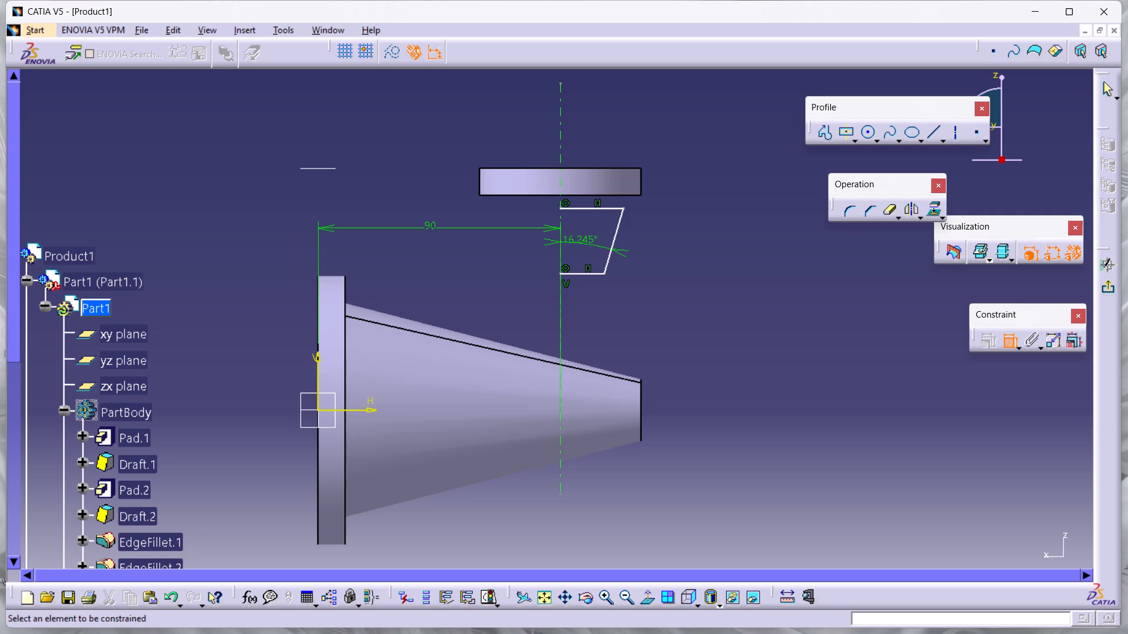
# Constrain the profile's lower horizontal line coincident with the sketch's H axis.
pyautogui.click(350, 410)
pyautogui.click(591, 274)
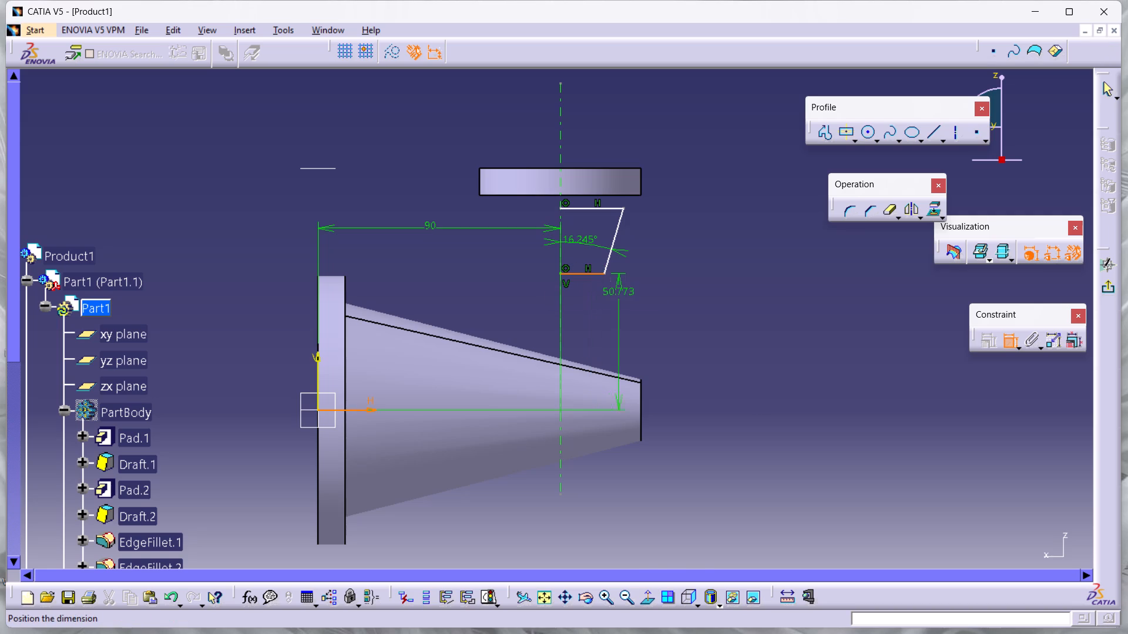
pyautogui.rightClick(619, 295)
pyautogui.click(654, 381)
pyautogui.click(669, 321)
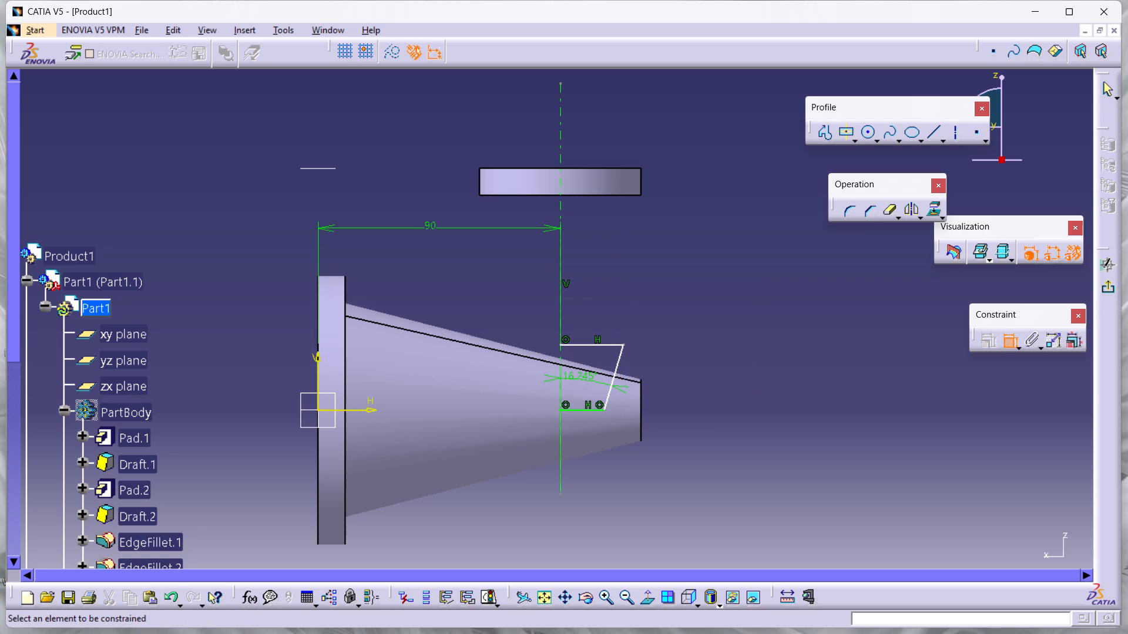
# Constrain the profile's upper horizontal line coincident with the circular pad's edge facing the cone.
pyautogui.click(591, 343)
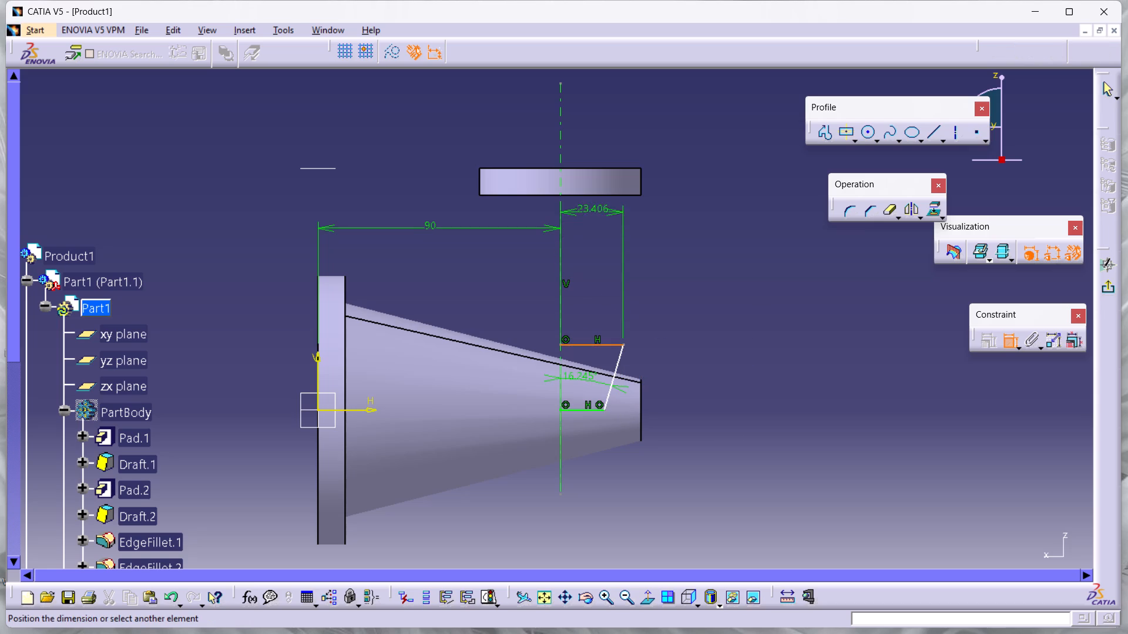
pyautogui.click(603, 198)
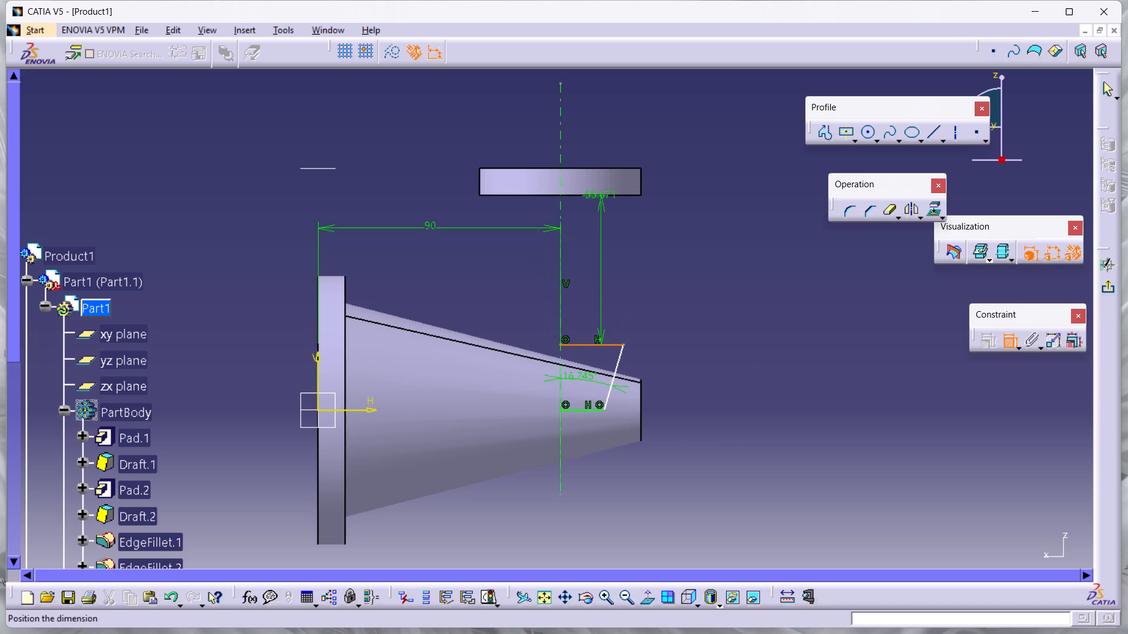
pyautogui.rightClick(603, 198)
pyautogui.click(652, 379)
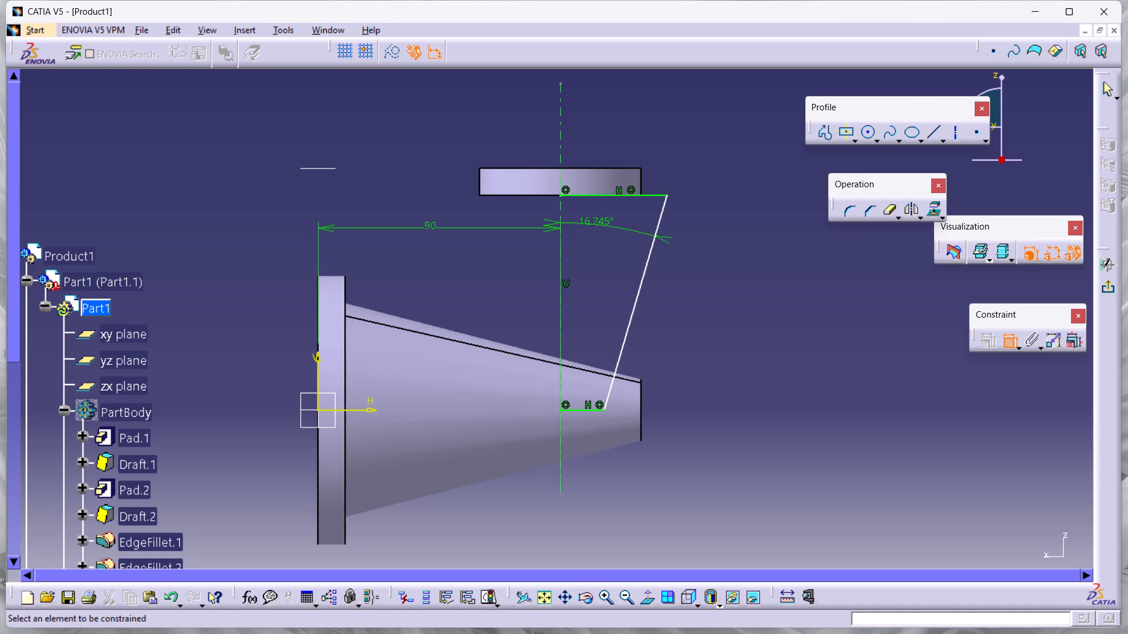
# Dimension the profile's upper horizontal line and set its length to 25 mm.
pyautogui.click(643, 195)
pyautogui.click(603, 114)
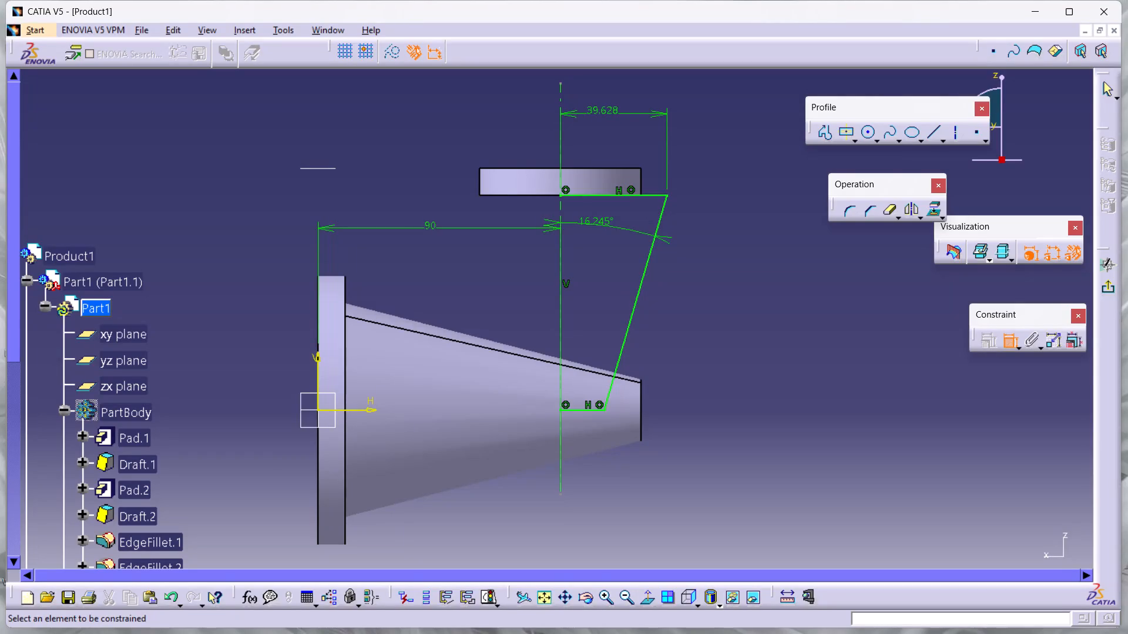
pyautogui.doubleClick(599, 109)
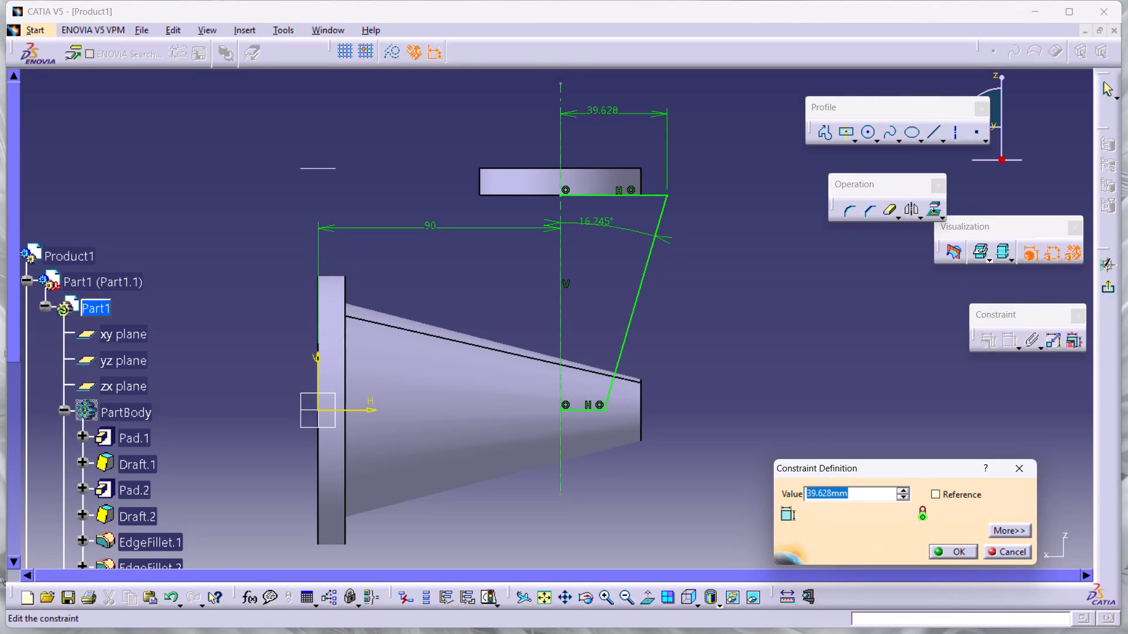
pyautogui.write('25')
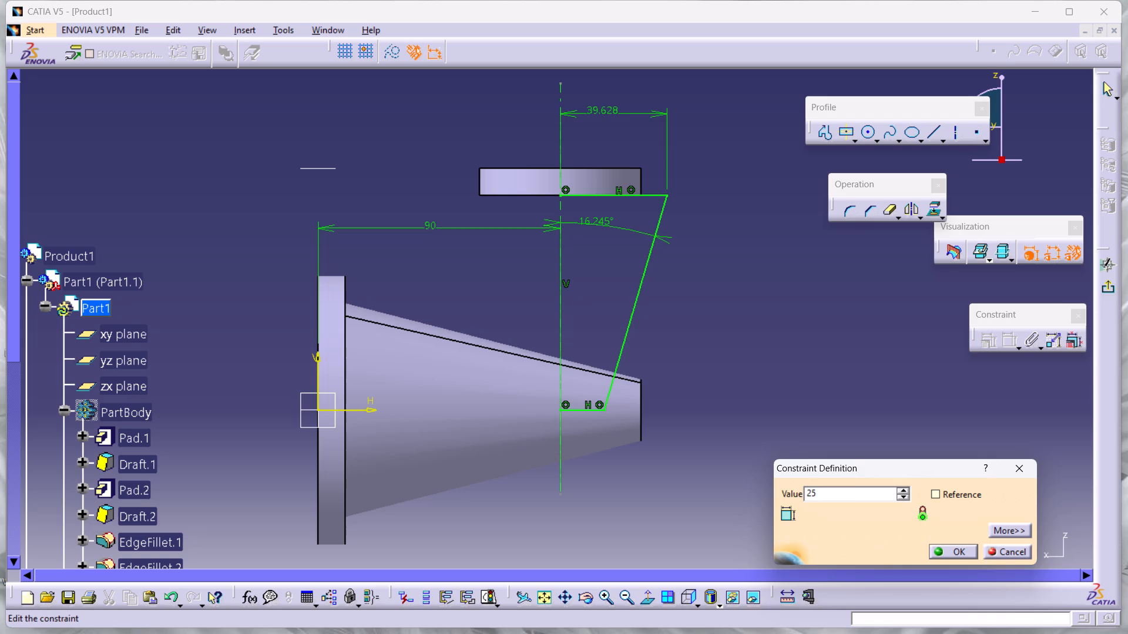
pyautogui.press('Return')
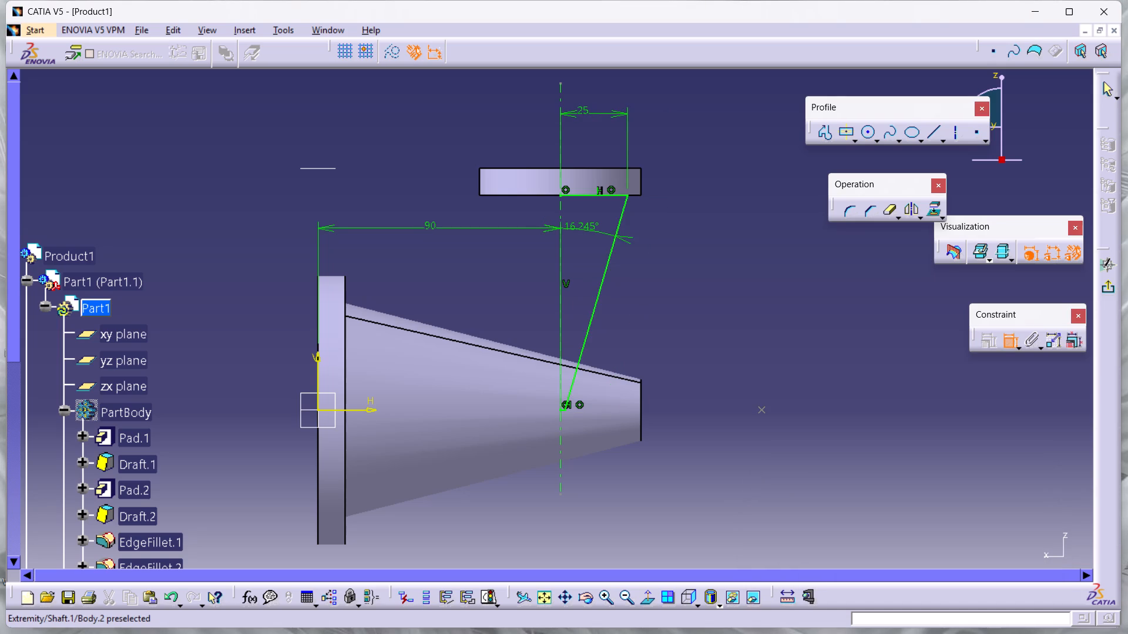
# Set the angle between the slanted line and the vertical axis to 4 degrees.
pyautogui.doubleClick(582, 227)
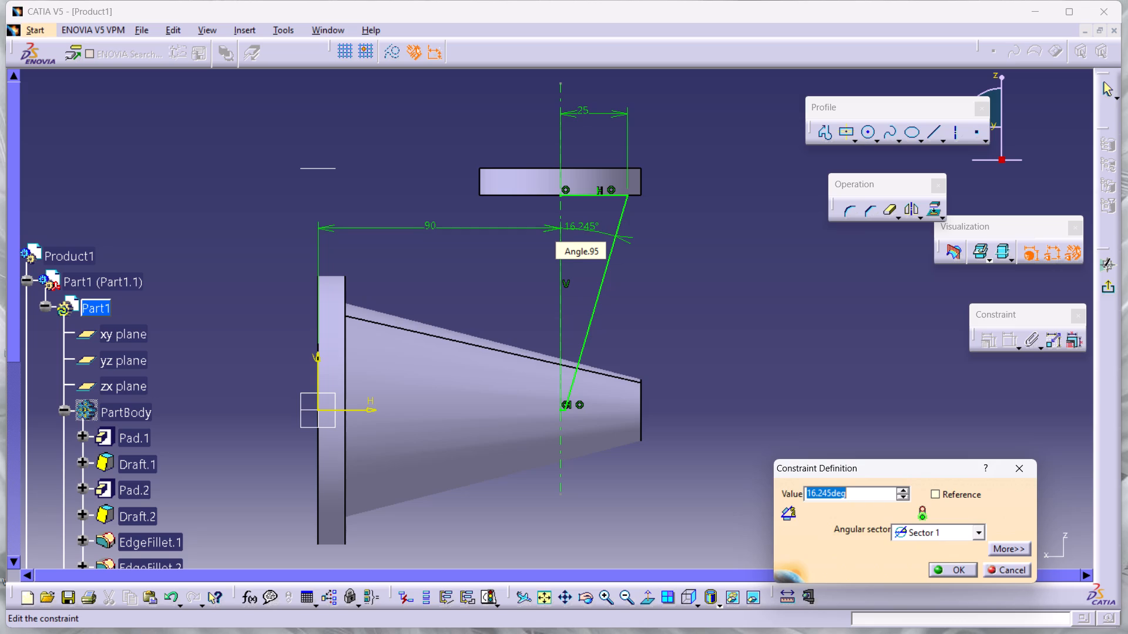
pyautogui.press('4')
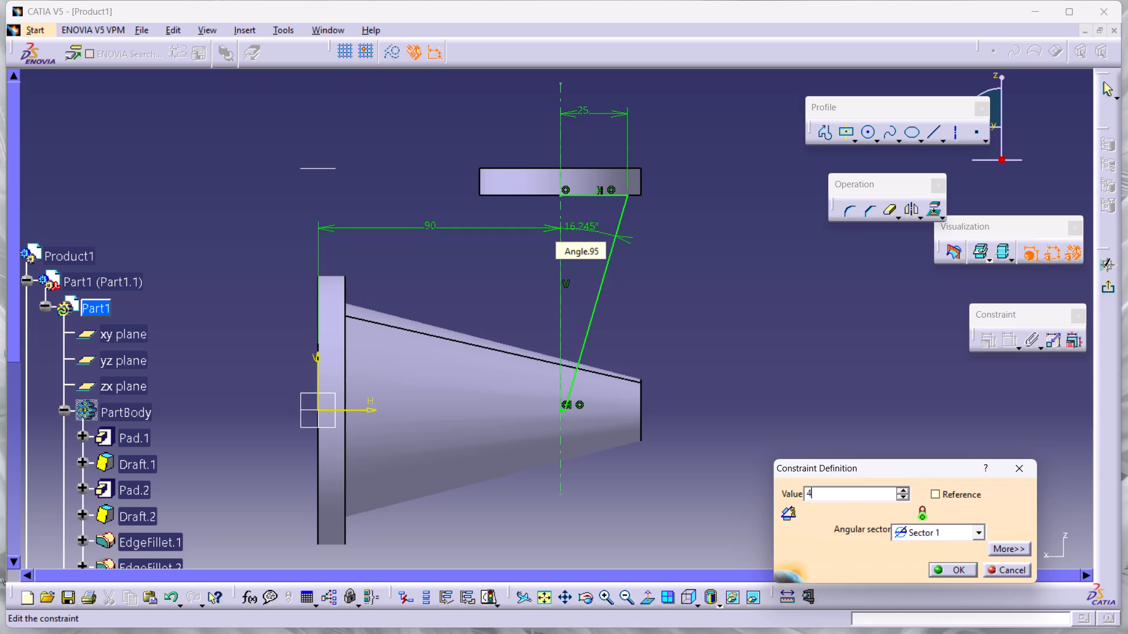
pyautogui.press('Return')
pyautogui.click(756, 345)
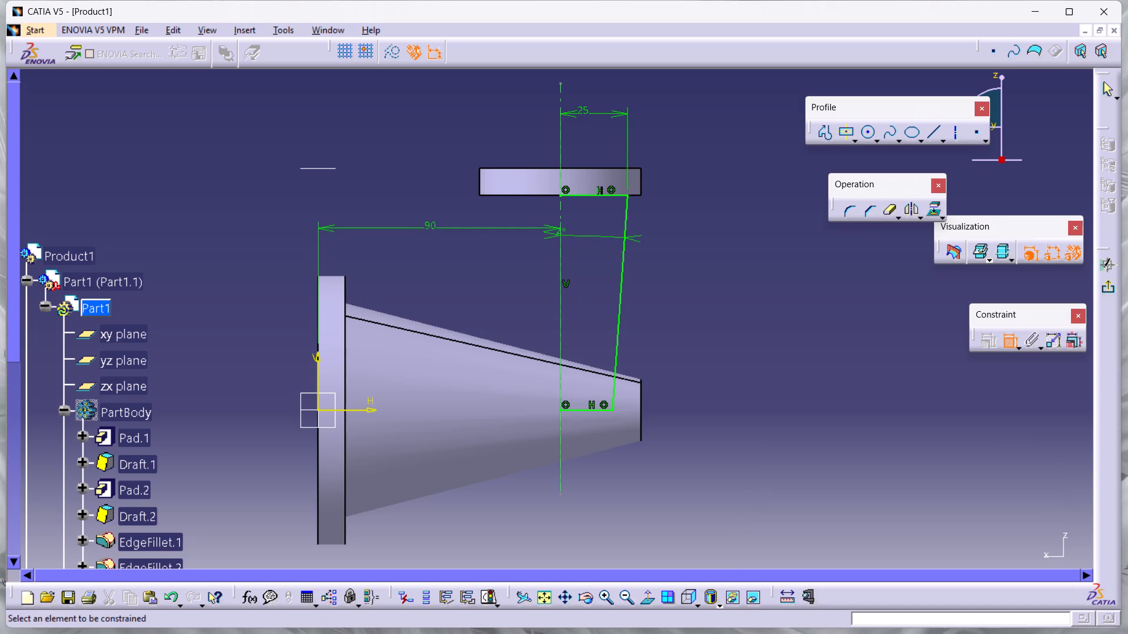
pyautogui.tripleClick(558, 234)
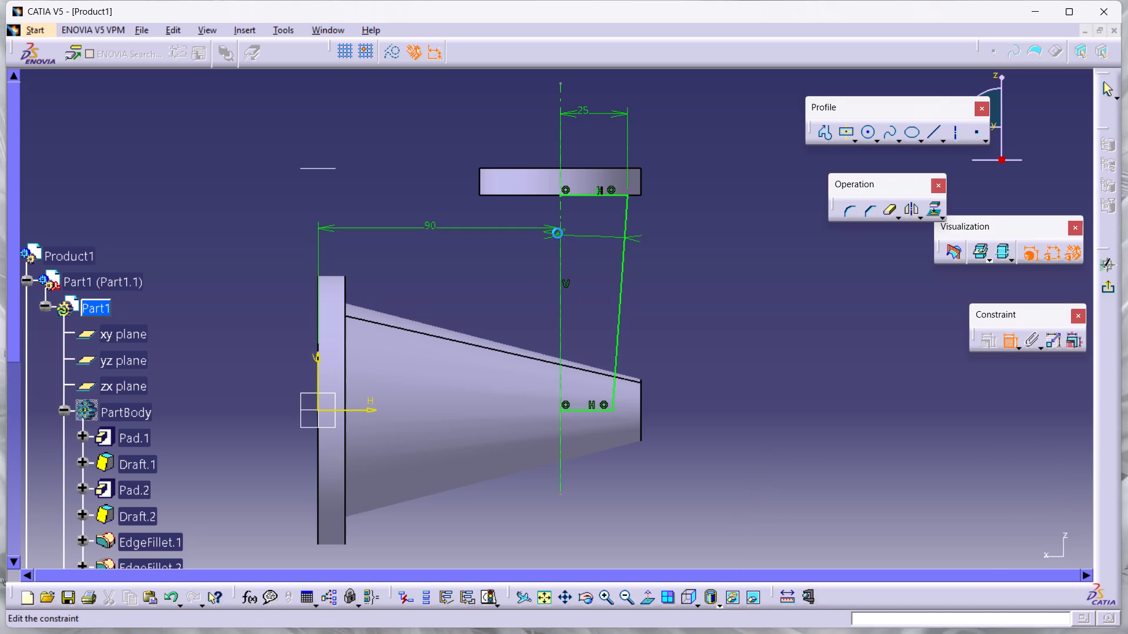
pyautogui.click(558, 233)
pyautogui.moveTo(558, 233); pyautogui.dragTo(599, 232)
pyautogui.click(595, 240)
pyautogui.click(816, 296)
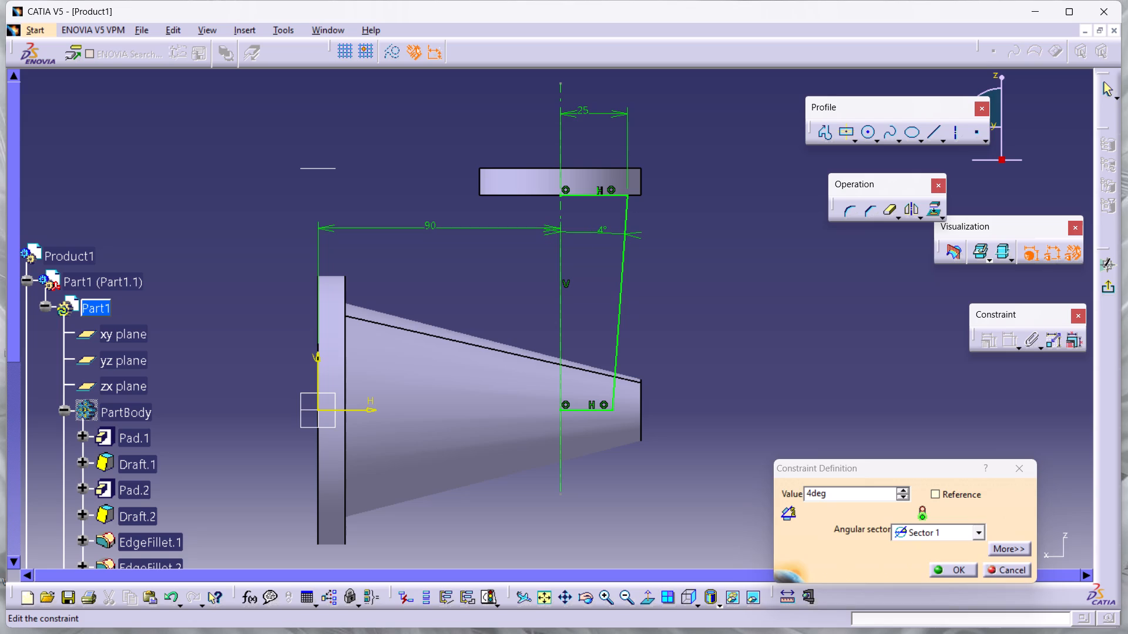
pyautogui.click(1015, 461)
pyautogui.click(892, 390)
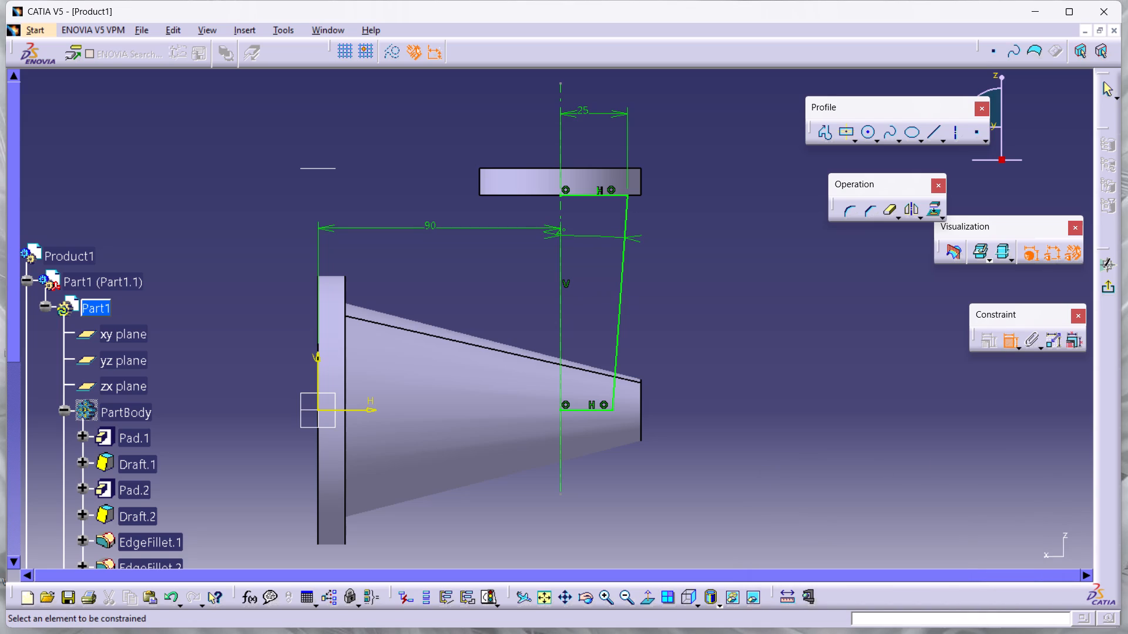
# Exit the sketch and revolve the profile 360 degrees about its sketch axis with Shaft, joining the cone to the circular pad.
pyautogui.click(1007, 344)
pyautogui.click(1108, 288)
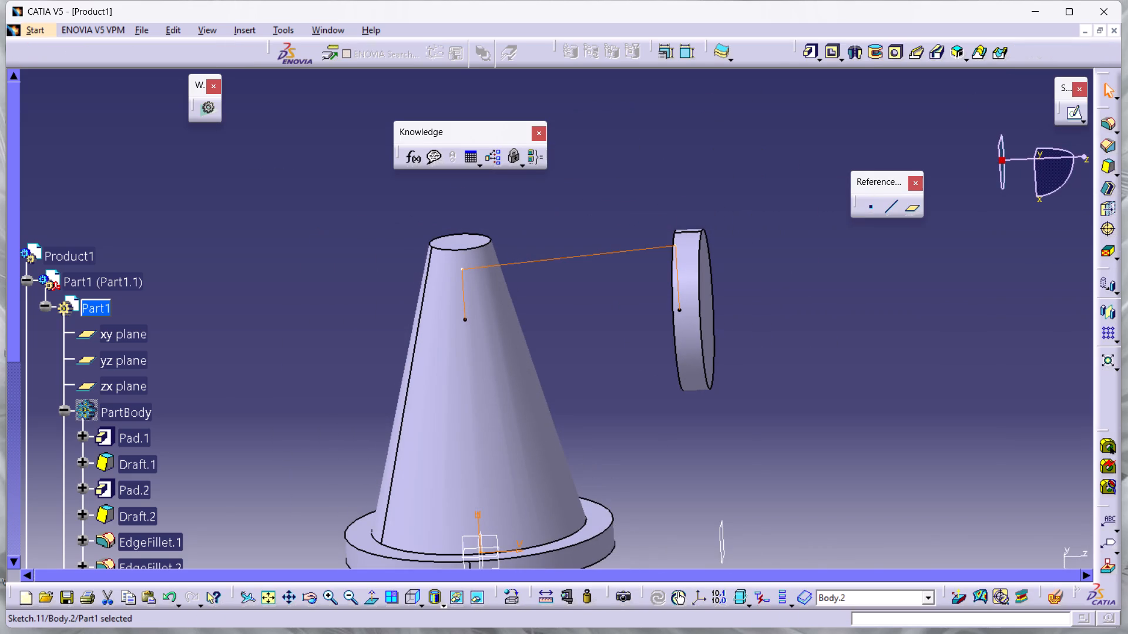
pyautogui.click(851, 56)
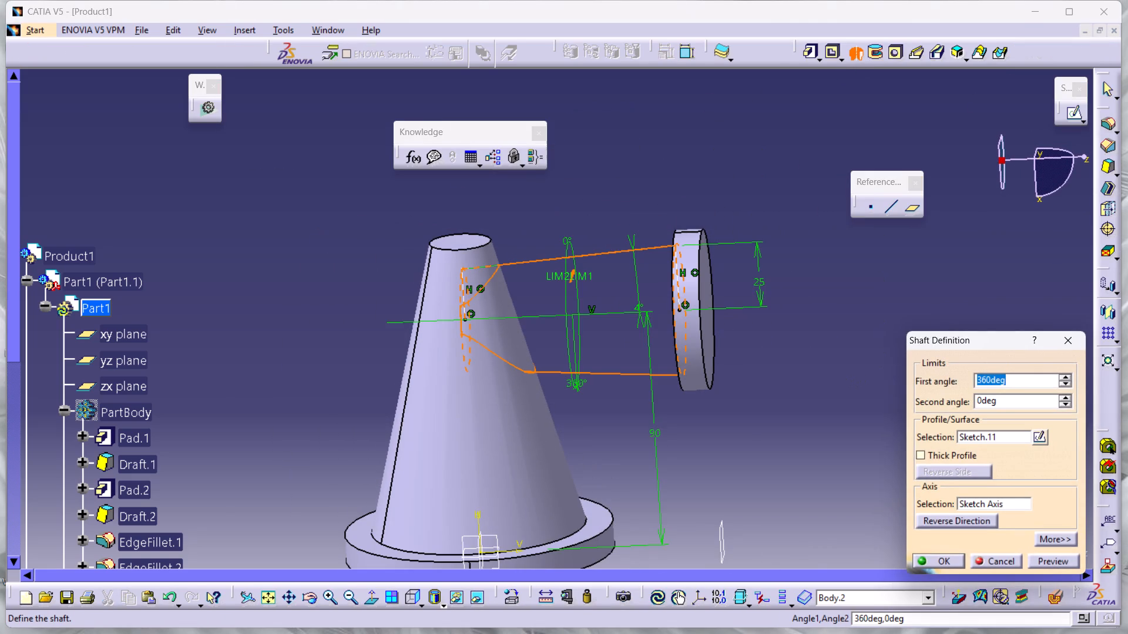
pyautogui.click(1072, 562)
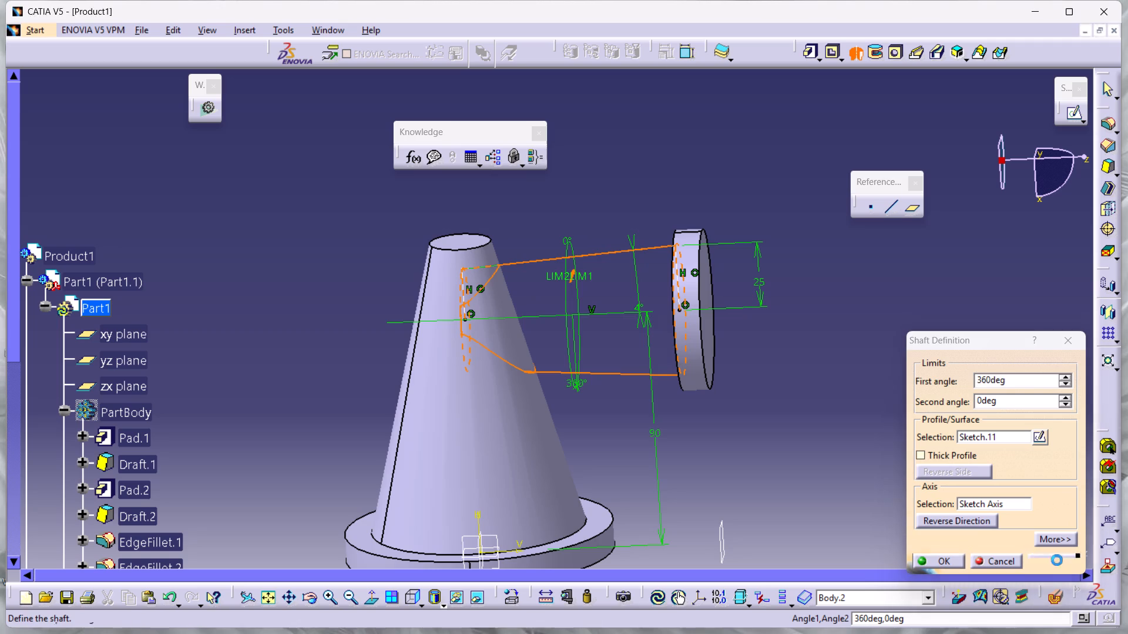
pyautogui.click(942, 558)
pyautogui.click(853, 500)
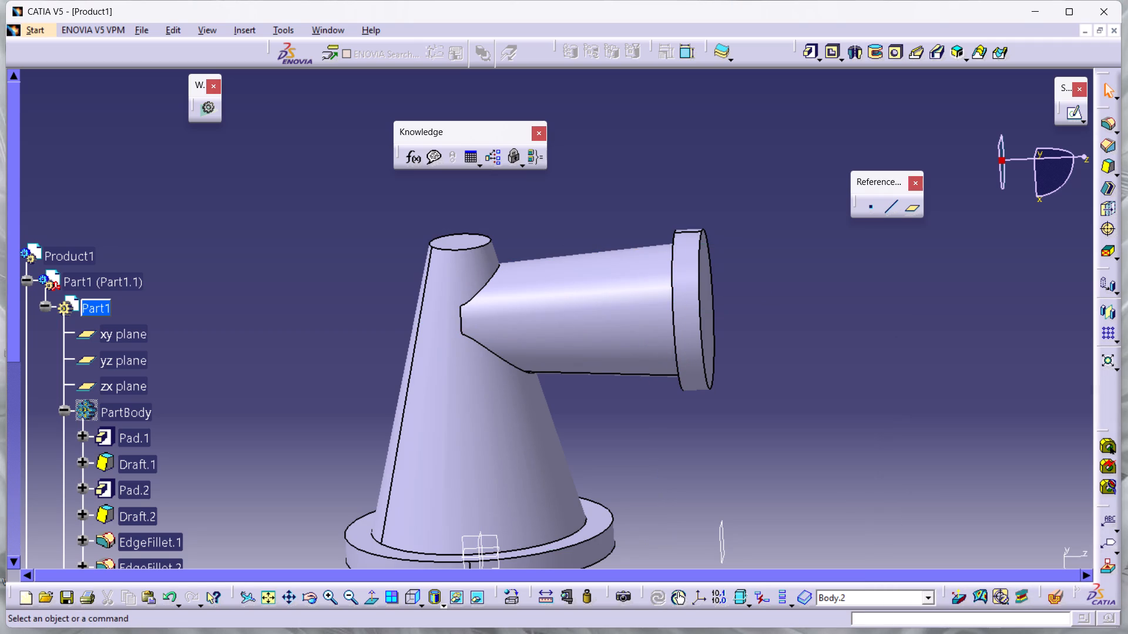
# Mirror the circular side pad and the revolved side branch together about the xy plane.
pyautogui.click(696, 331)
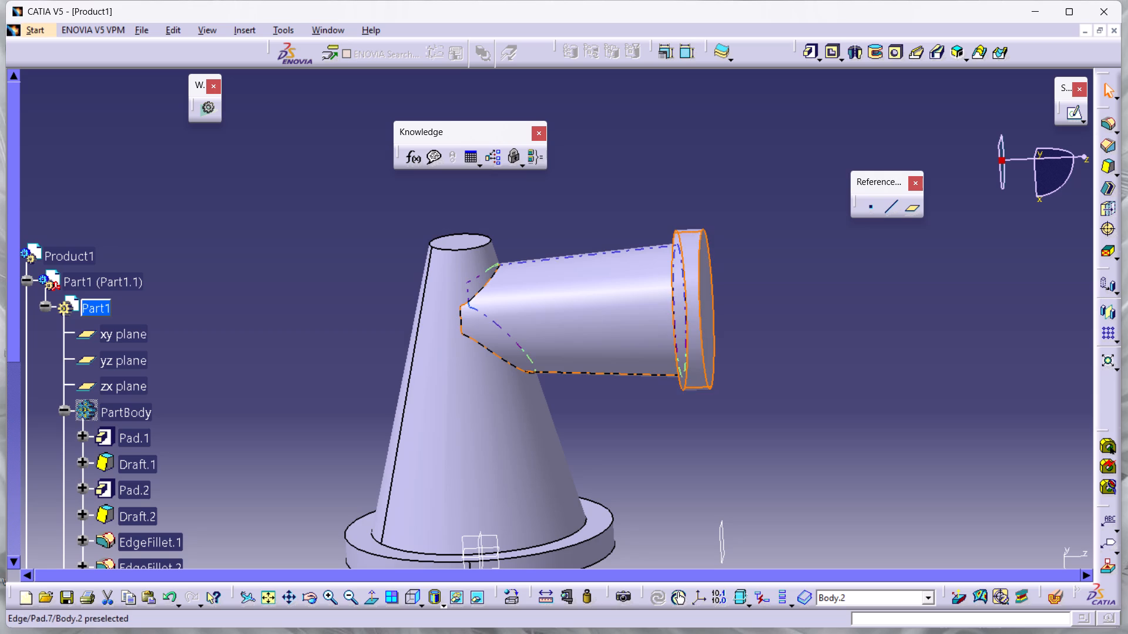
pyautogui.keyDown('ctrl'); pyautogui.click(618, 327); pyautogui.keyUp('ctrl')
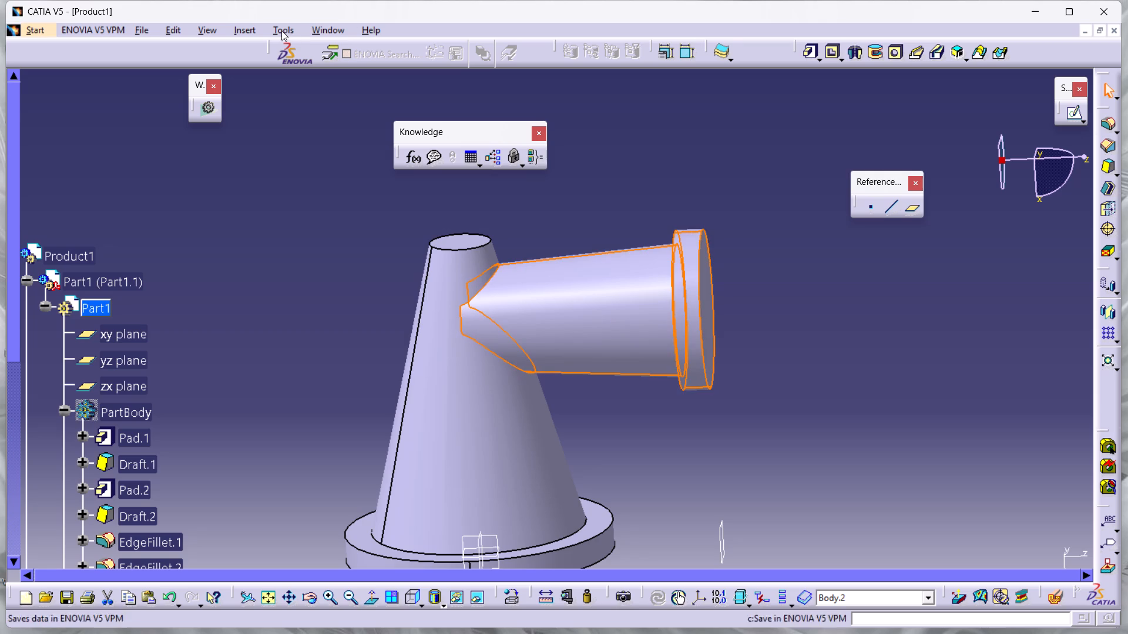
pyautogui.click(254, 31)
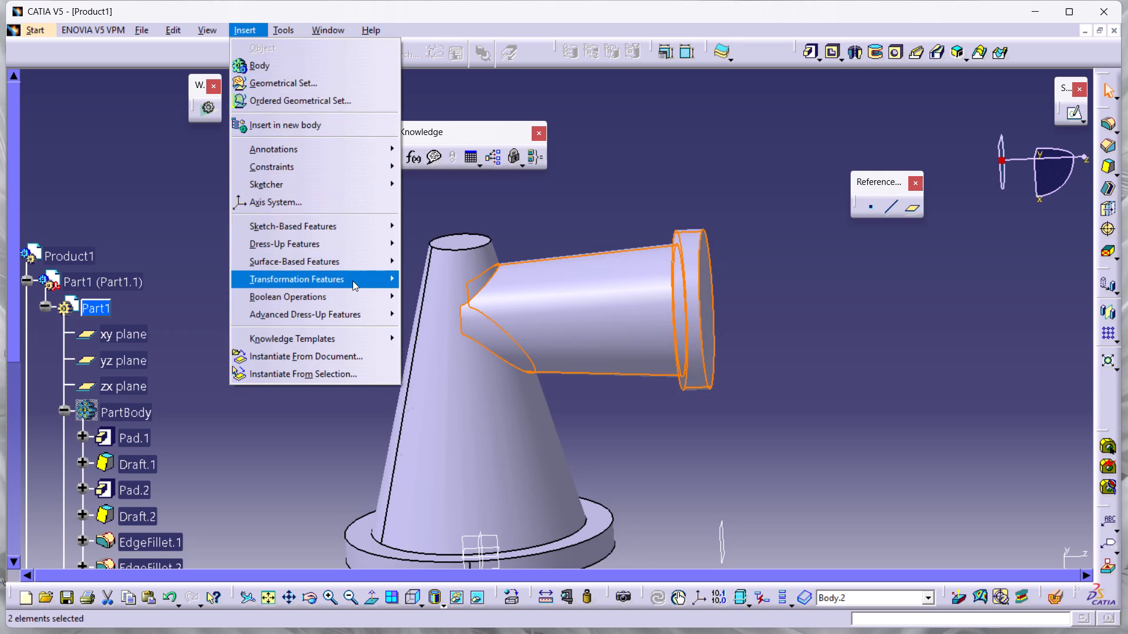
pyautogui.click(352, 279)
pyautogui.click(449, 352)
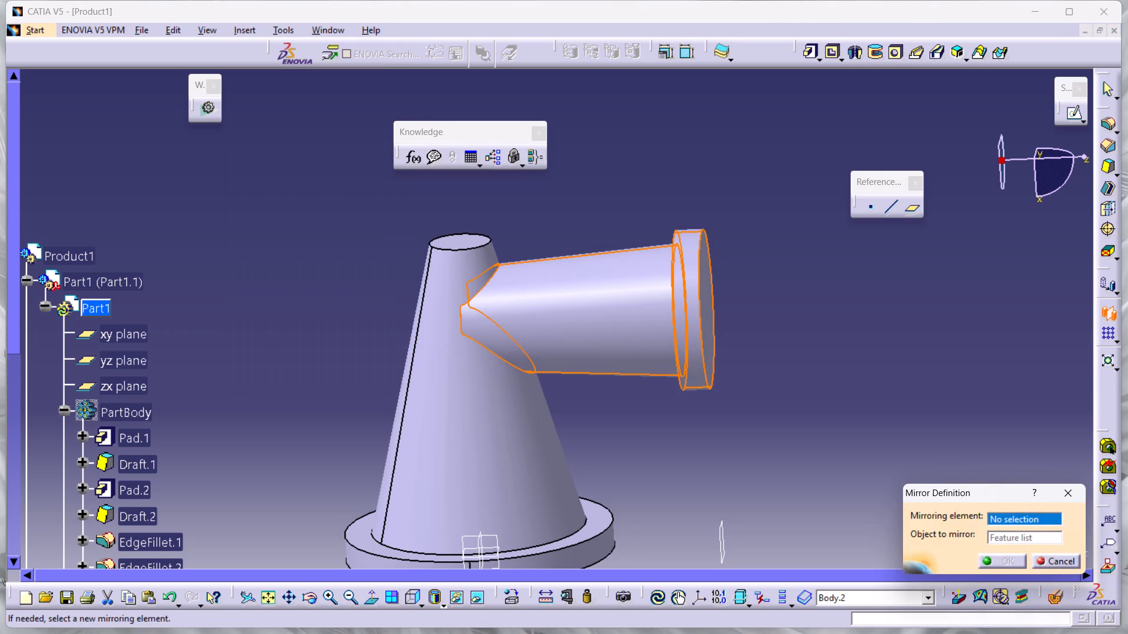
pyautogui.moveTo(478, 432); pyautogui.dragTo(506, 336, button='middle')
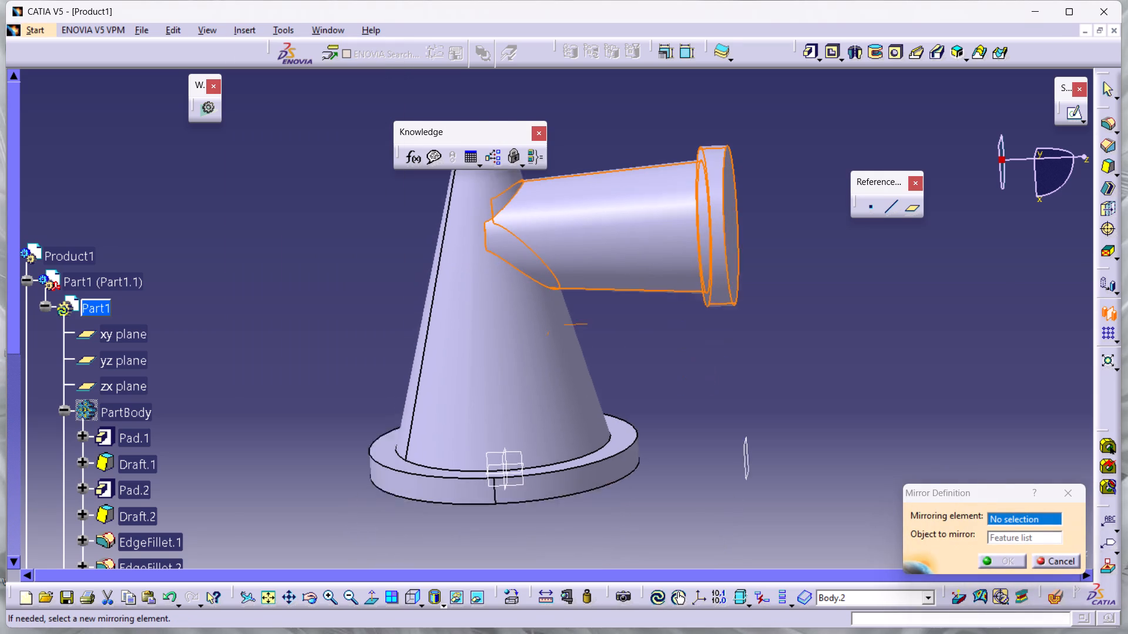
pyautogui.moveTo(506, 336); pyautogui.dragTo(510, 314, button='middle')
pyautogui.click(515, 425)
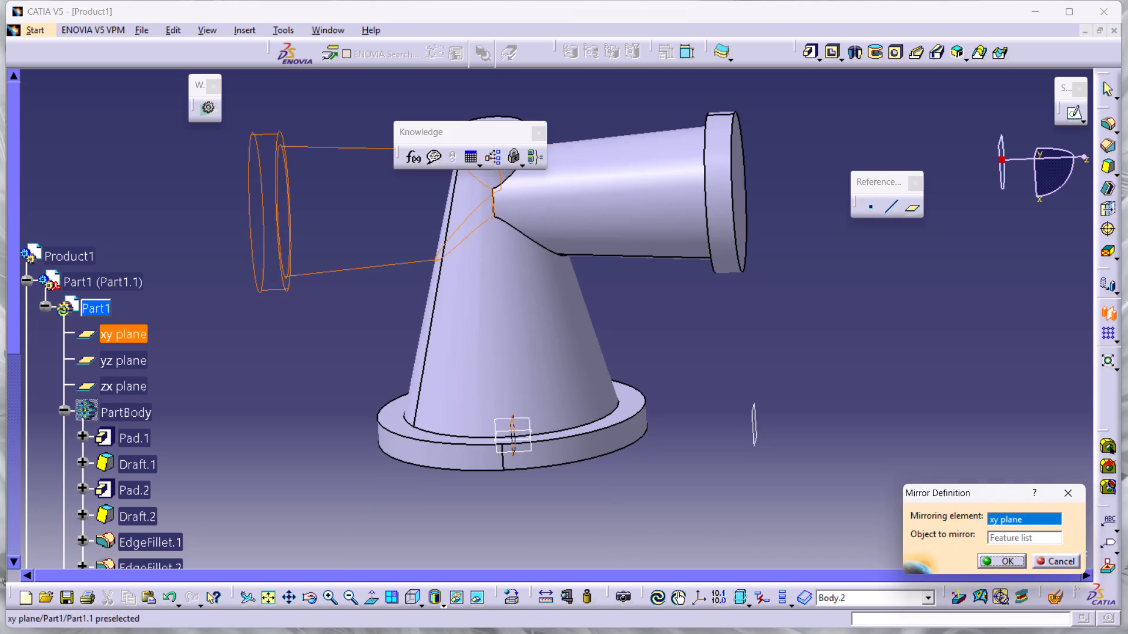
pyautogui.click(1006, 557)
pyautogui.click(938, 497)
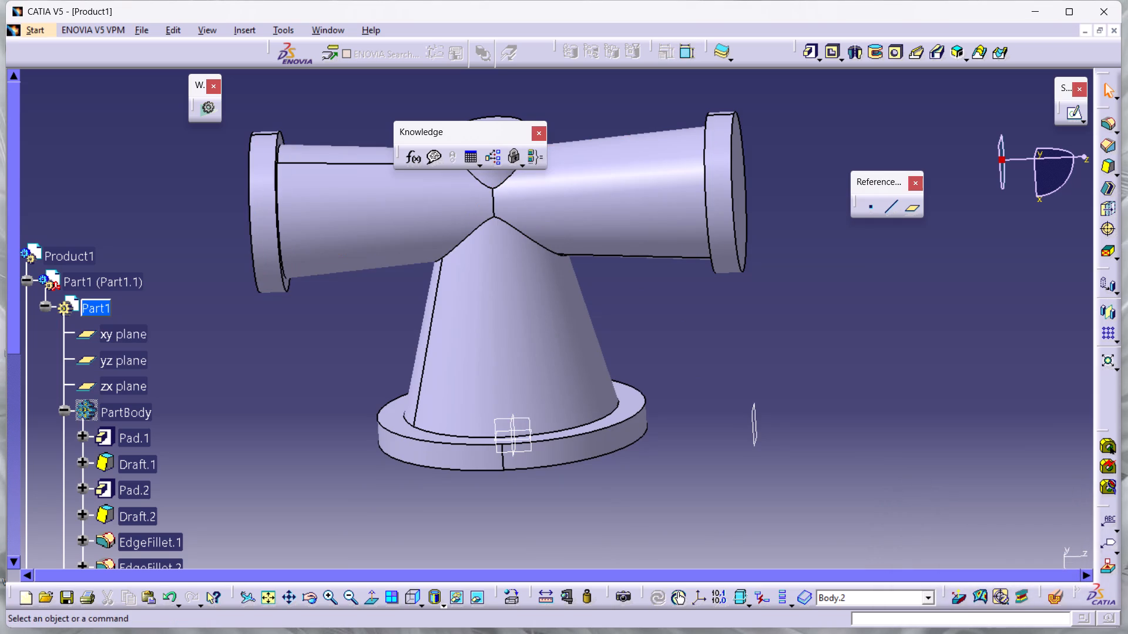
pyautogui.moveTo(865, 458); pyautogui.dragTo(937, 507, button='middle')
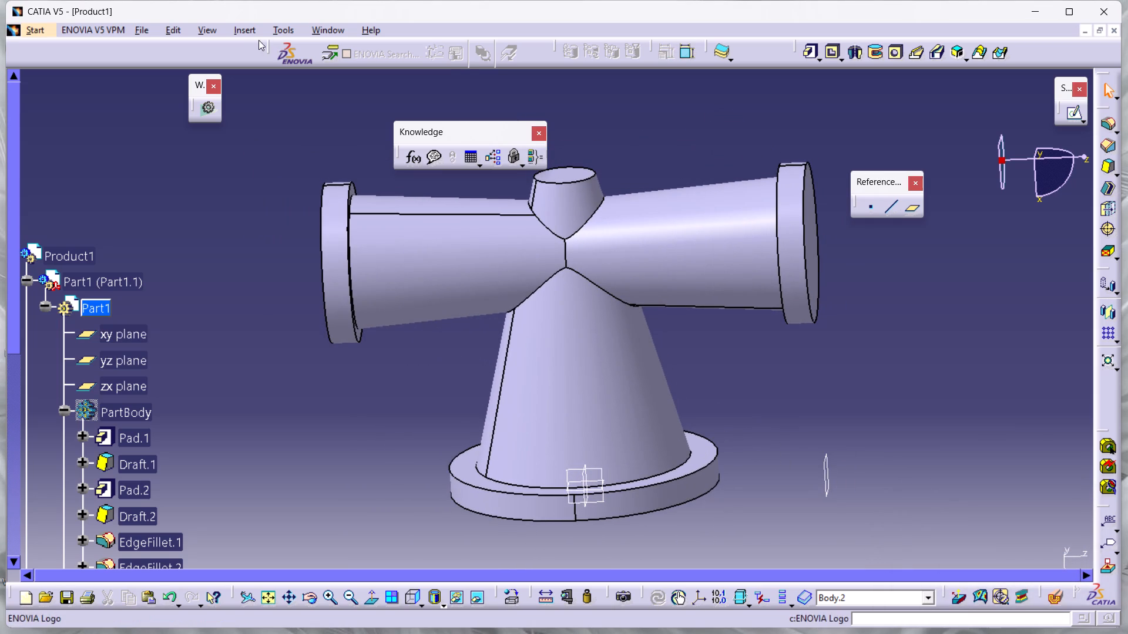
# Subtract Body.2 from PartBody with the Remove Boolean operation.
pyautogui.click(273, 25)
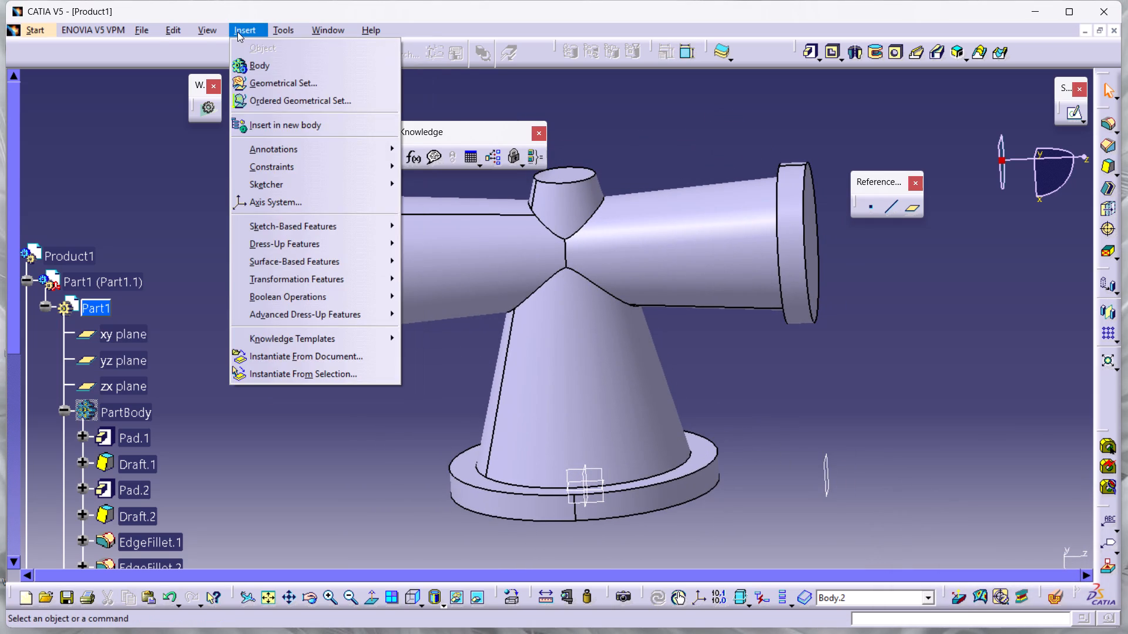
pyautogui.click(237, 32)
pyautogui.click(240, 37)
pyautogui.click(240, 34)
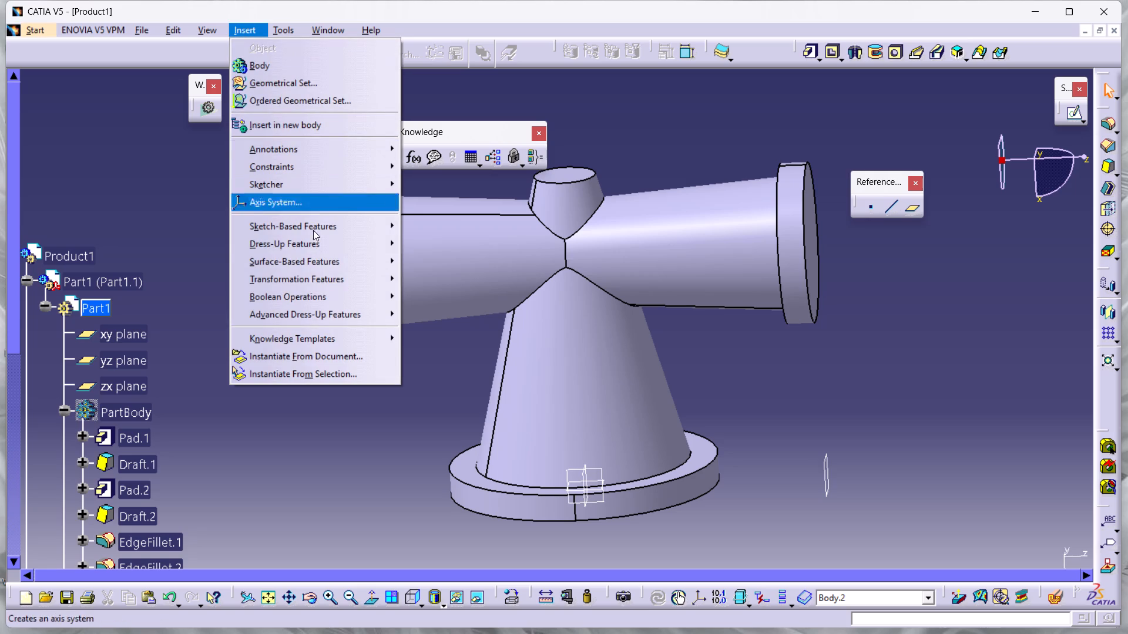
pyautogui.click(329, 300)
pyautogui.click(464, 341)
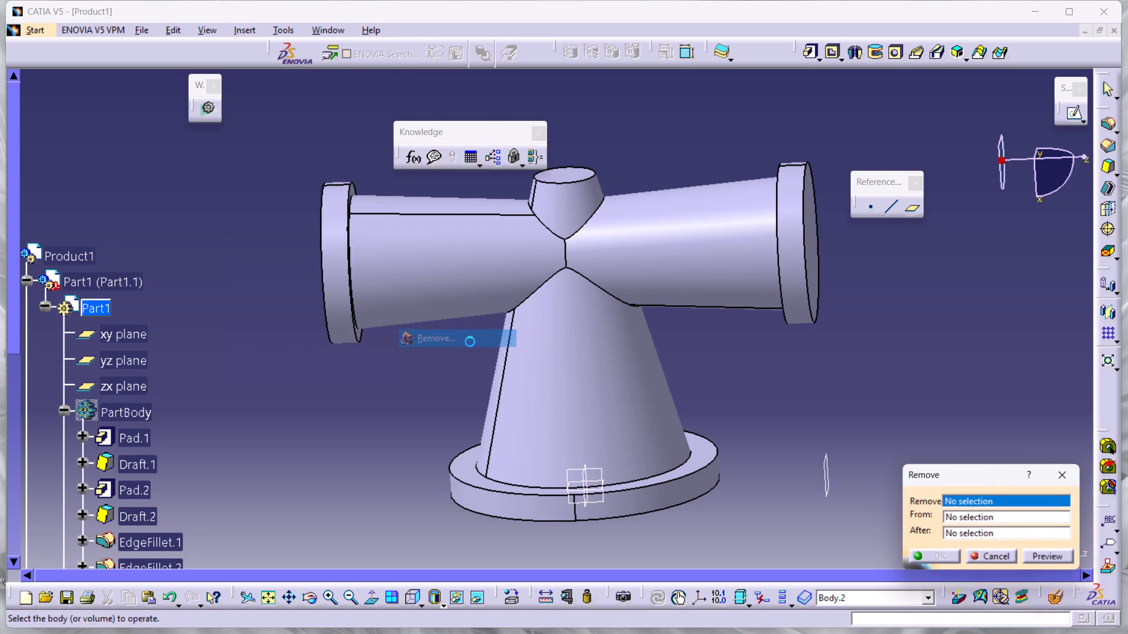
pyautogui.click(520, 364)
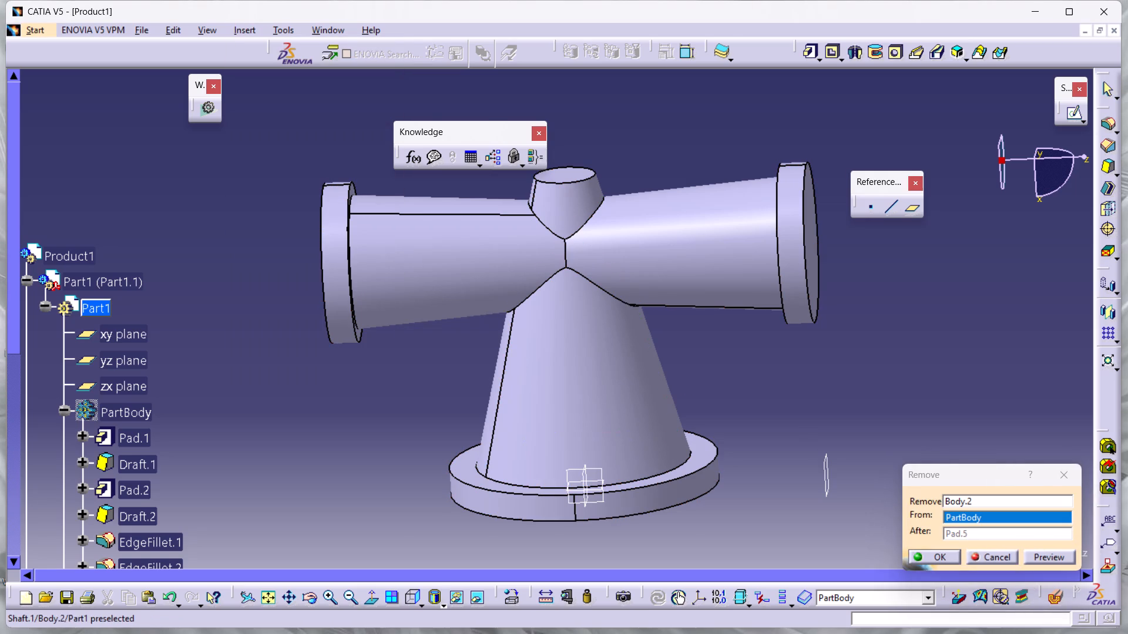
pyautogui.moveTo(360, 394); pyautogui.dragTo(362, 271, button='middle')
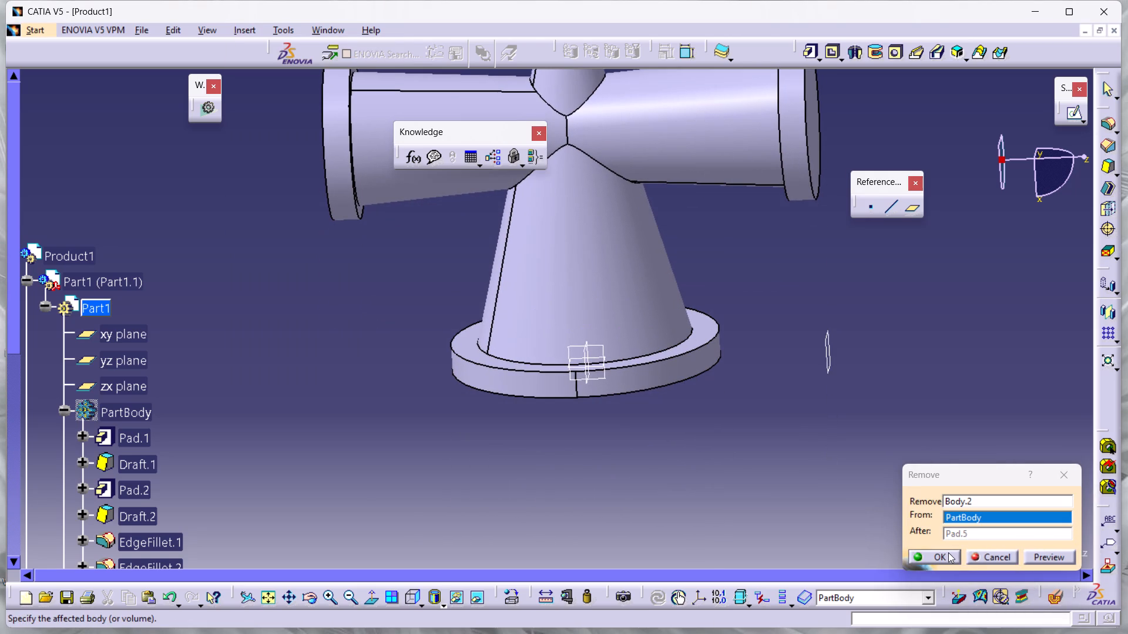
pyautogui.click(949, 552)
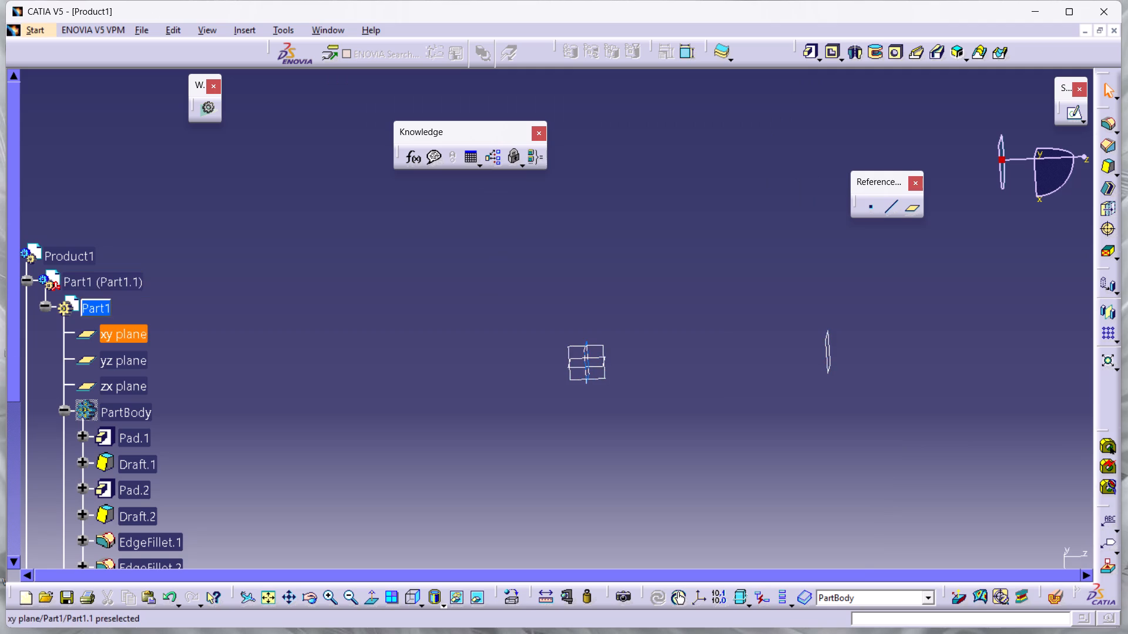
# Make the hidden PartBody visible again.
pyautogui.rightClick(137, 406)
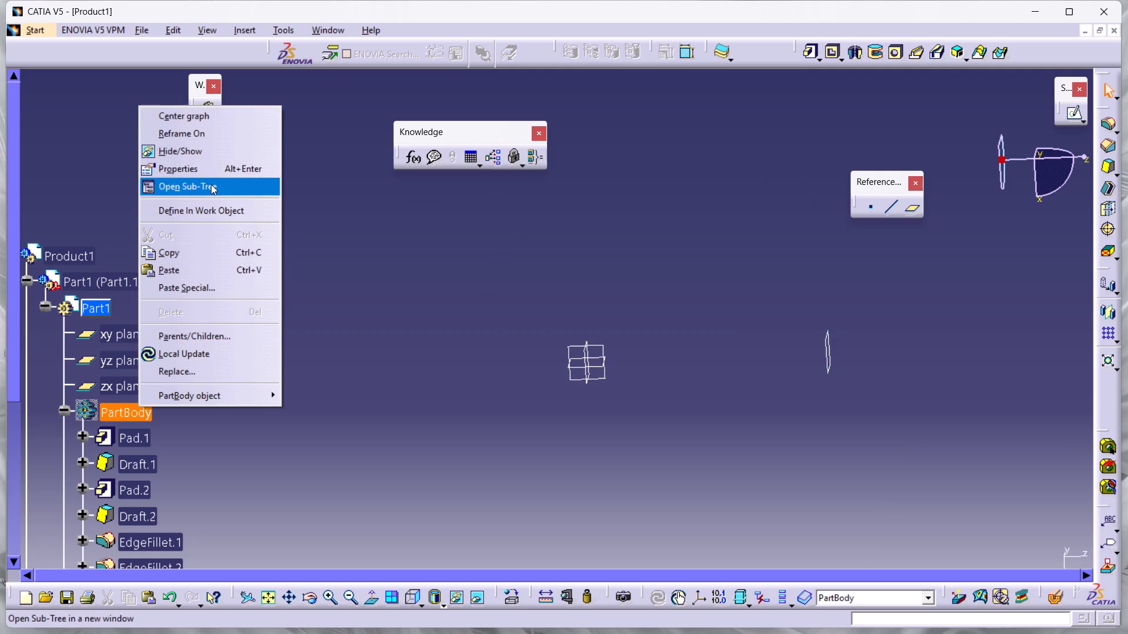
pyautogui.click(214, 150)
# Examine the hollowed PartBody from all sides, including the side flange bores and the opening in the base's underside.
pyautogui.moveTo(604, 303); pyautogui.dragTo(573, 439, button='middle')
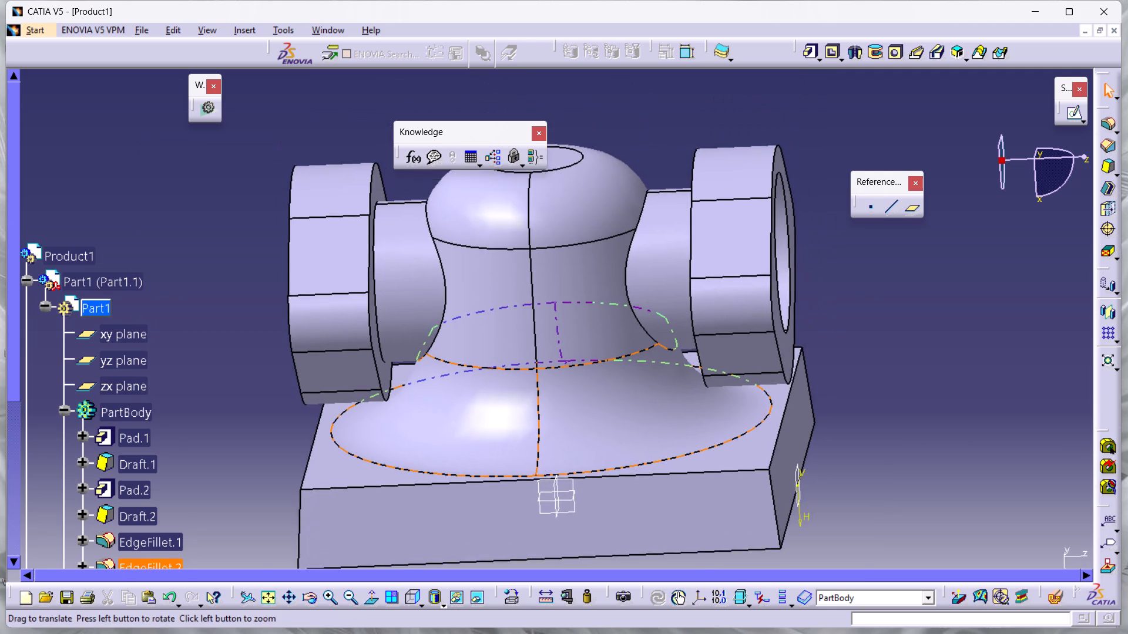
pyautogui.moveTo(573, 439); pyautogui.dragTo(579, 431, button='middle')
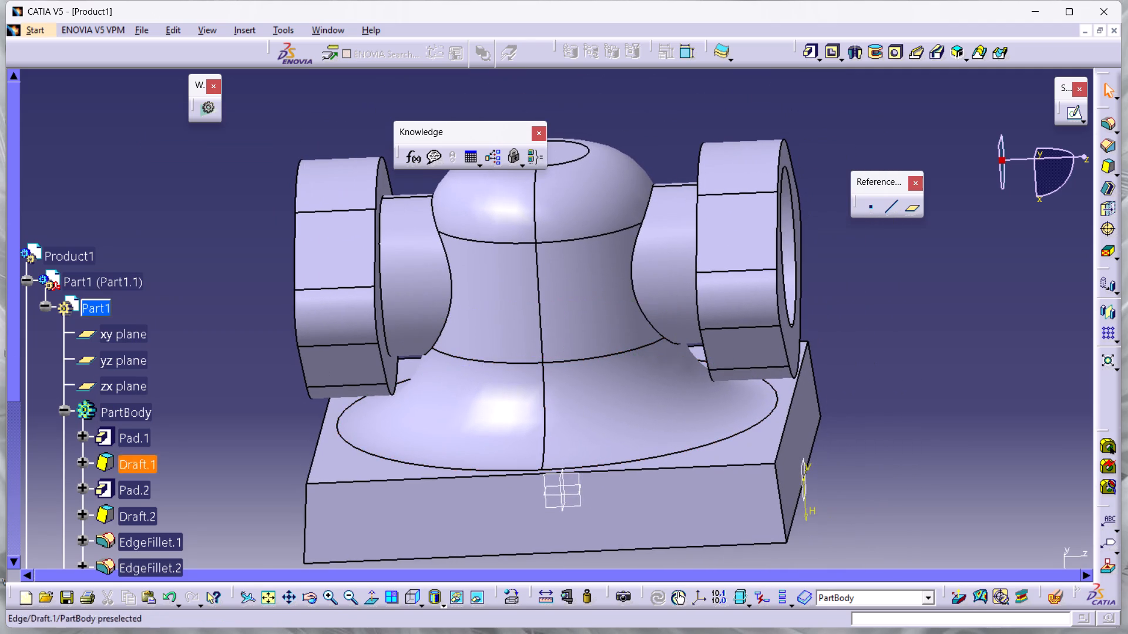
pyautogui.keyDown('ctrl'); pyautogui.moveTo(912, 382); pyautogui.dragTo(643, 344, button='middle'); pyautogui.keyUp('ctrl')
pyautogui.keyDown('ctrl'); pyautogui.moveTo(675, 292); pyautogui.dragTo(662, 381, button='middle'); pyautogui.keyUp('ctrl')
pyautogui.moveTo(877, 303); pyautogui.dragTo(550, 294, button='middle')
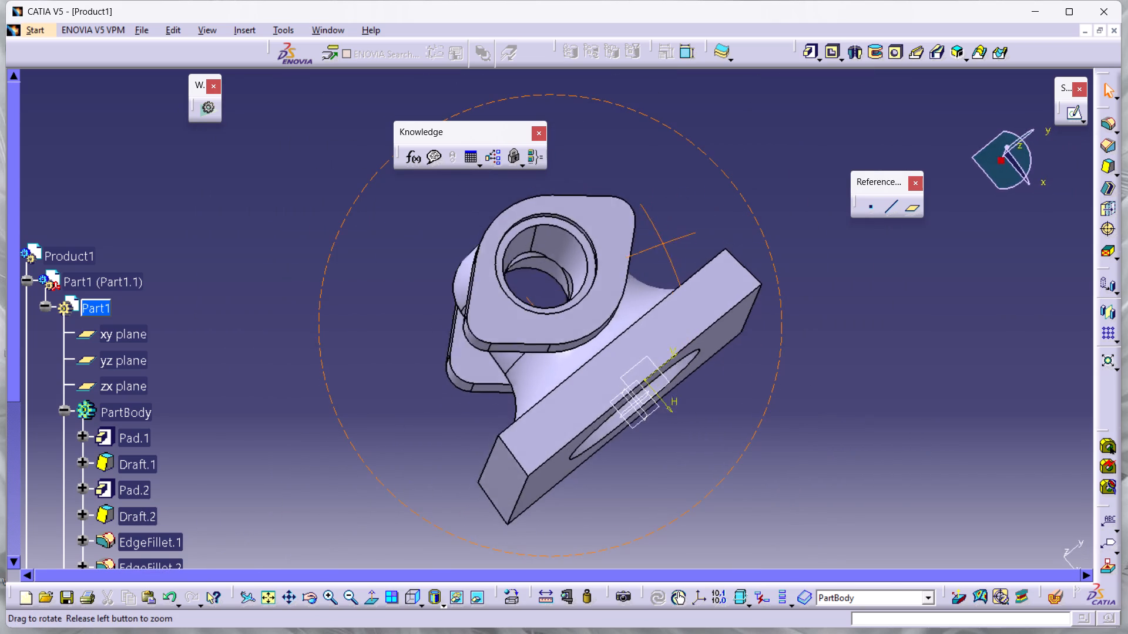
pyautogui.moveTo(550, 294); pyautogui.dragTo(763, 409, button='middle')
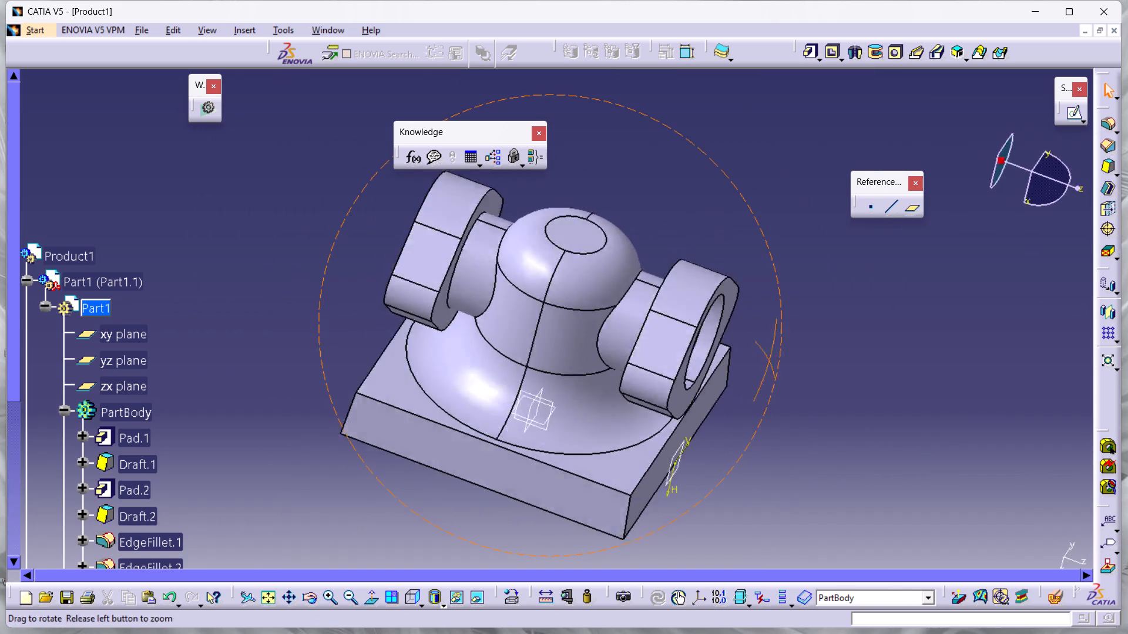
pyautogui.moveTo(763, 409); pyautogui.dragTo(420, 167, button='middle')
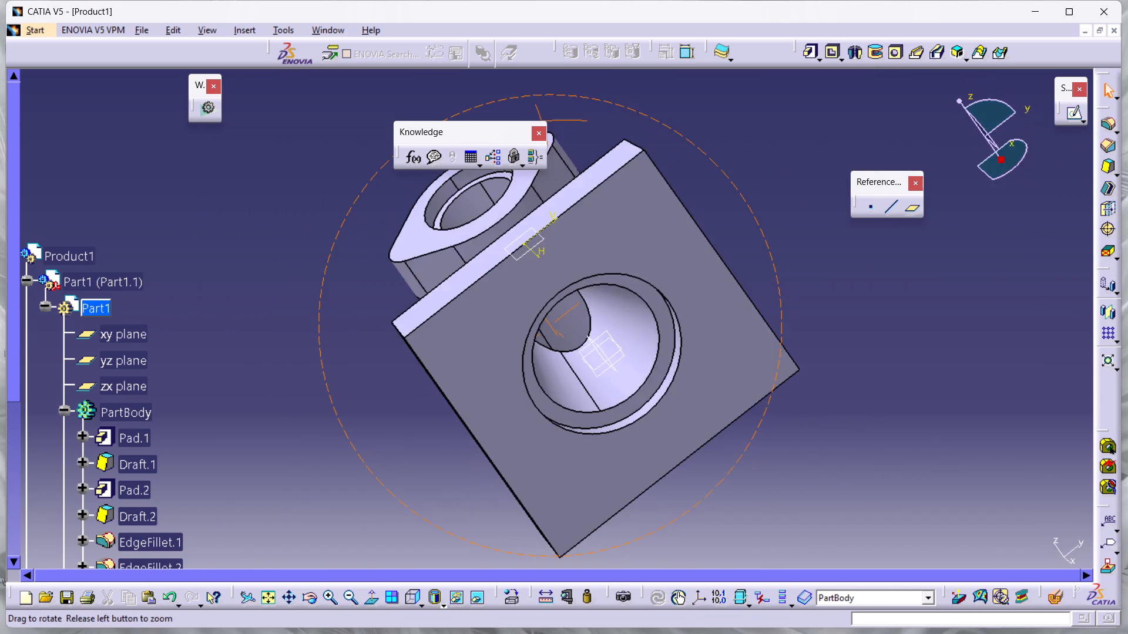
pyautogui.moveTo(420, 167); pyautogui.dragTo(625, 391, button='middle')
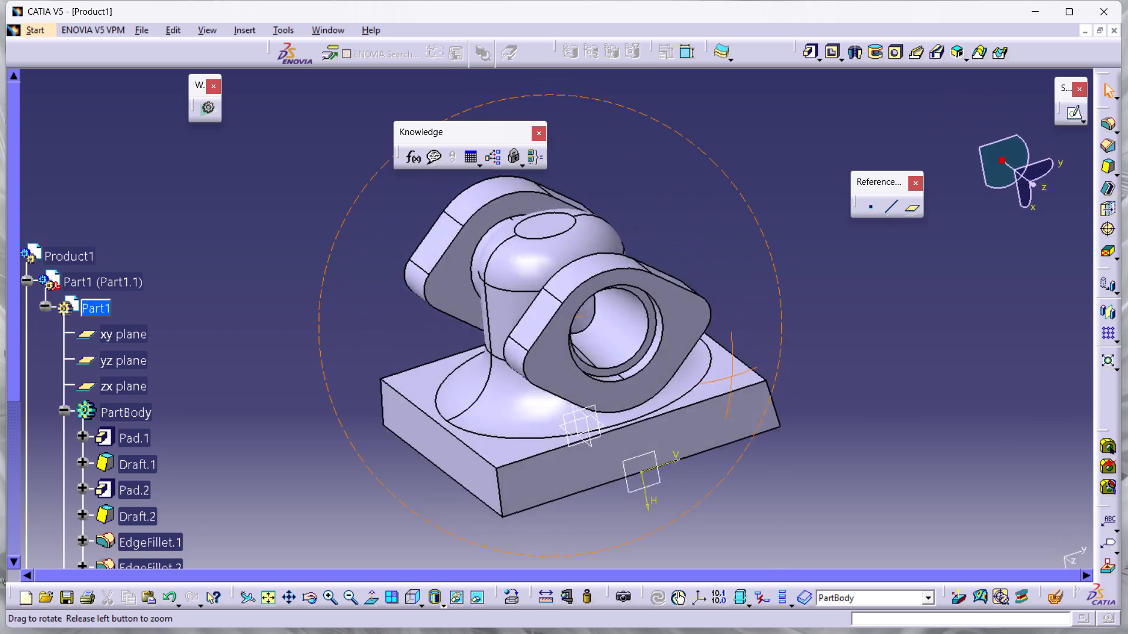
pyautogui.moveTo(625, 391); pyautogui.dragTo(734, 339, button='middle')
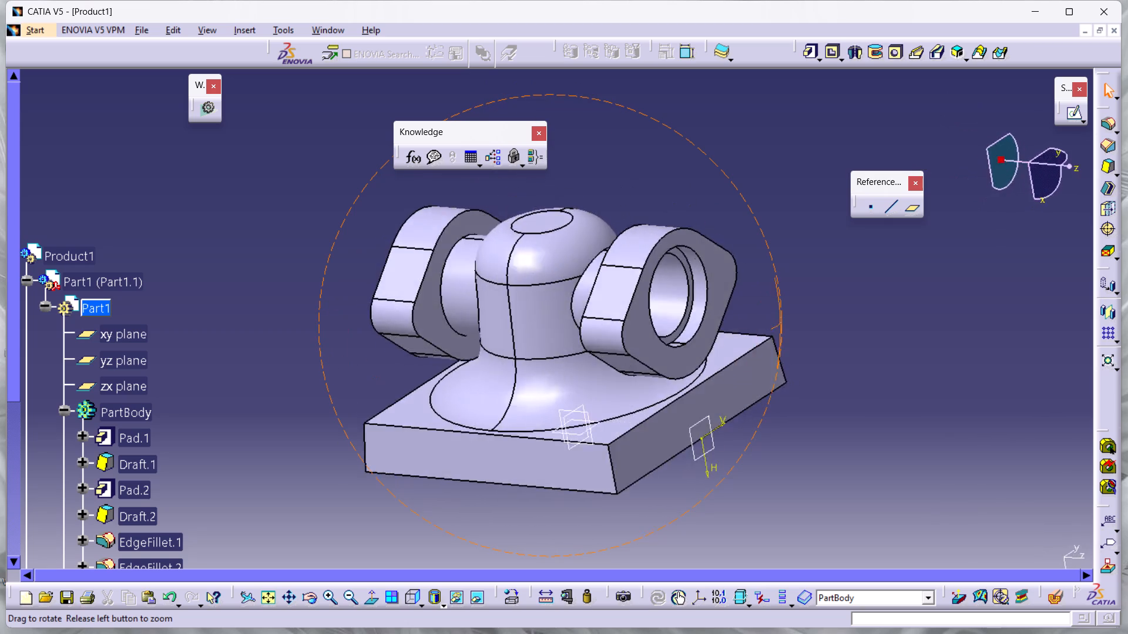
pyautogui.moveTo(734, 339); pyautogui.dragTo(502, 321, button='middle')
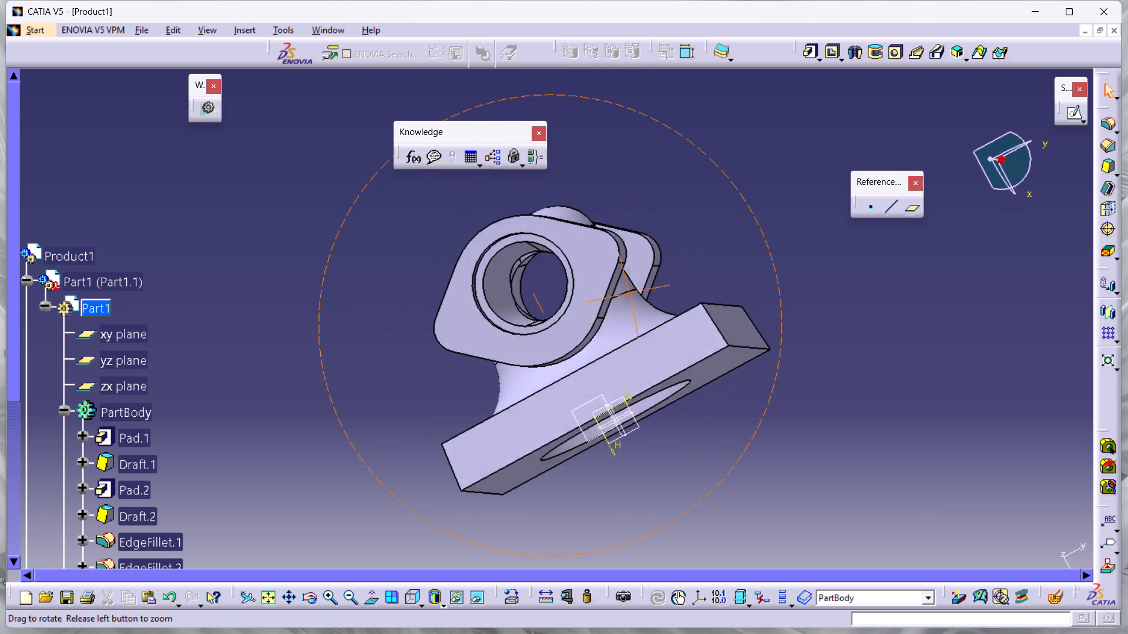
pyautogui.moveTo(502, 321); pyautogui.dragTo(843, 294, button='middle')
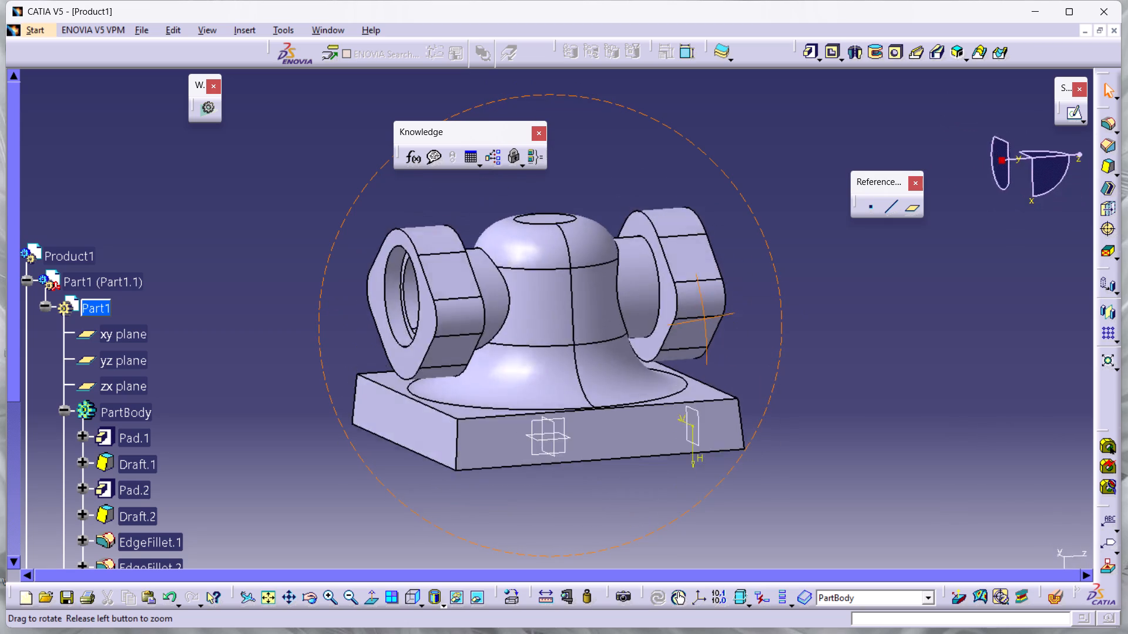
pyautogui.moveTo(843, 294); pyautogui.dragTo(763, 286, button='middle')
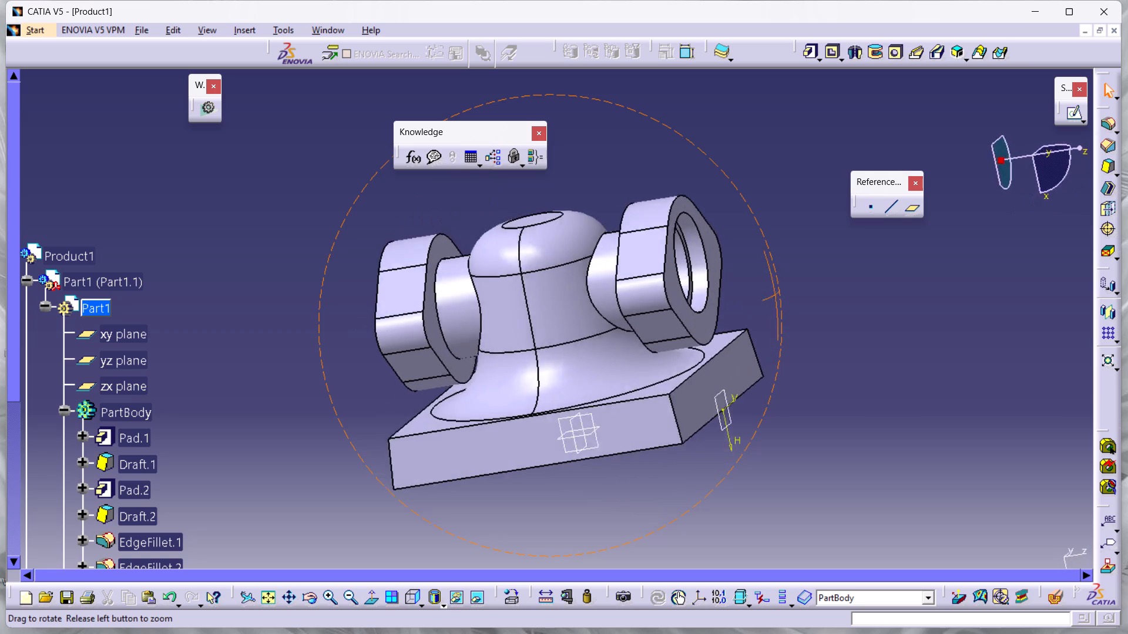
pyautogui.moveTo(763, 286); pyautogui.dragTo(787, 315, button='middle')
pyautogui.click(822, 427)
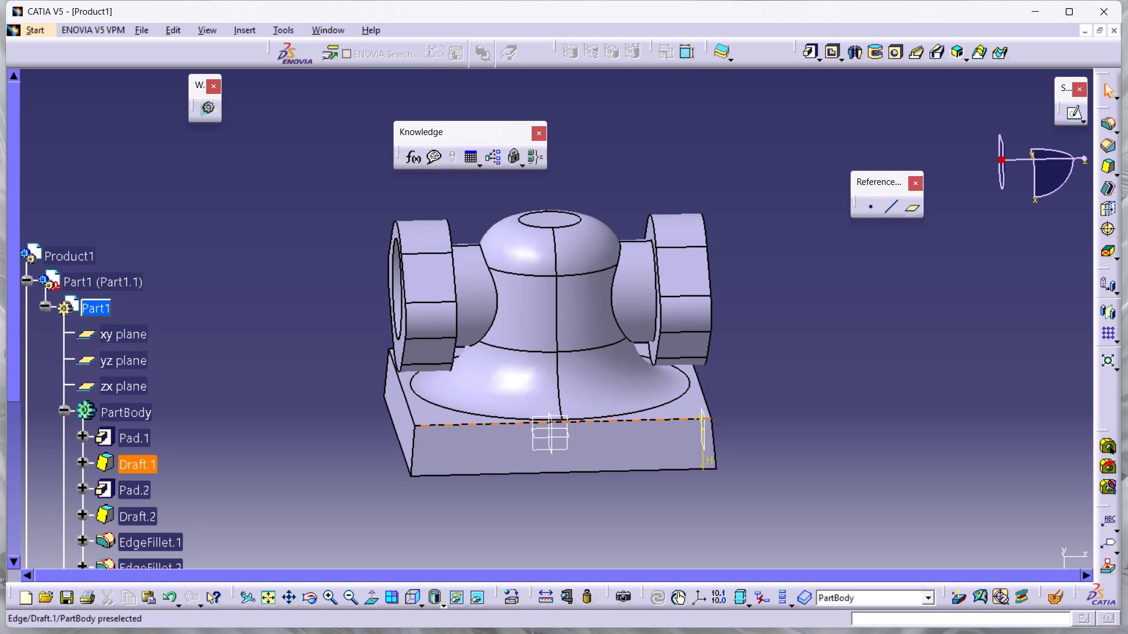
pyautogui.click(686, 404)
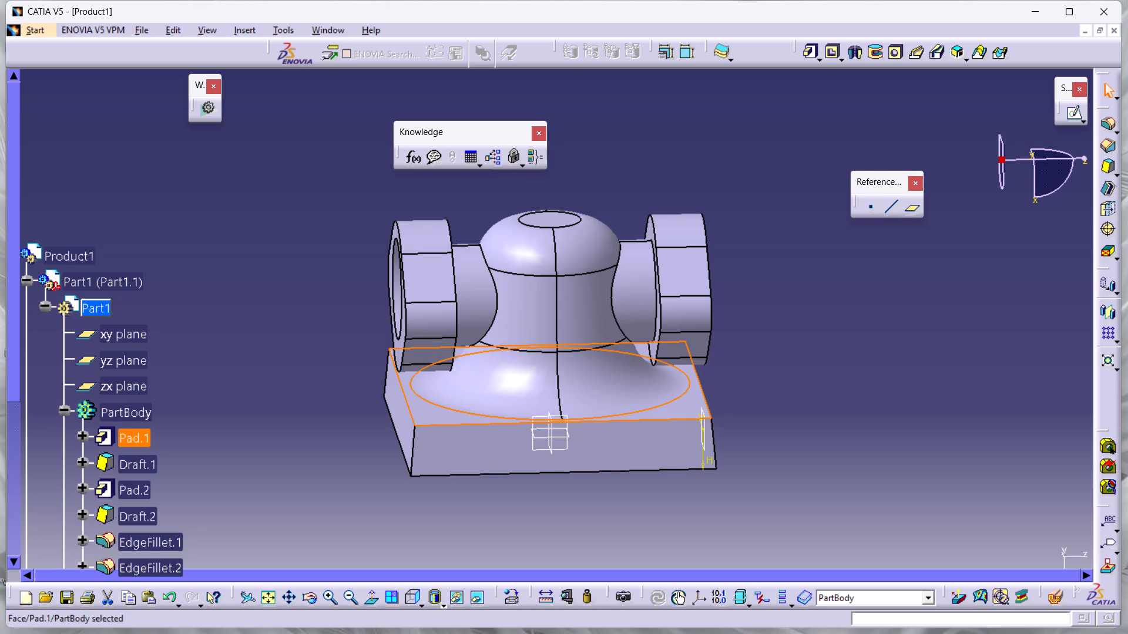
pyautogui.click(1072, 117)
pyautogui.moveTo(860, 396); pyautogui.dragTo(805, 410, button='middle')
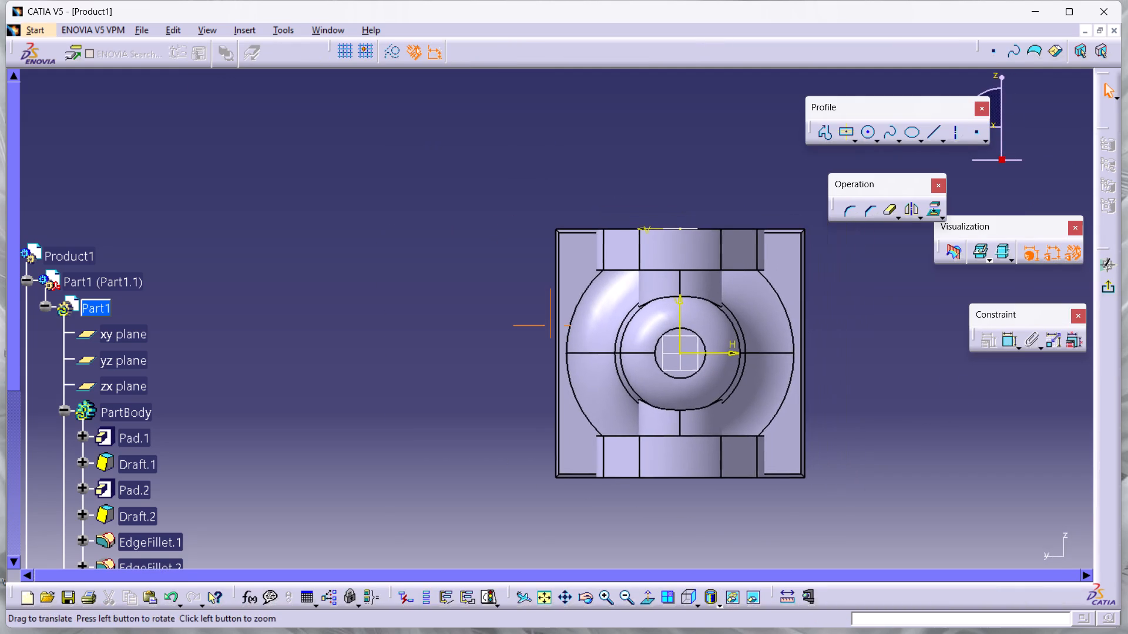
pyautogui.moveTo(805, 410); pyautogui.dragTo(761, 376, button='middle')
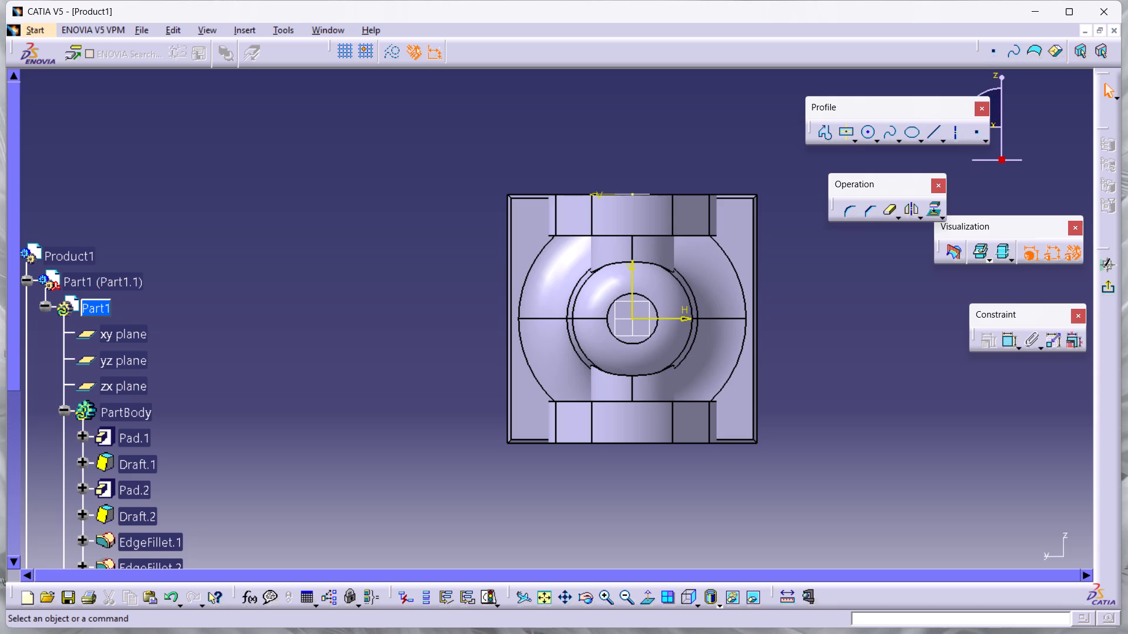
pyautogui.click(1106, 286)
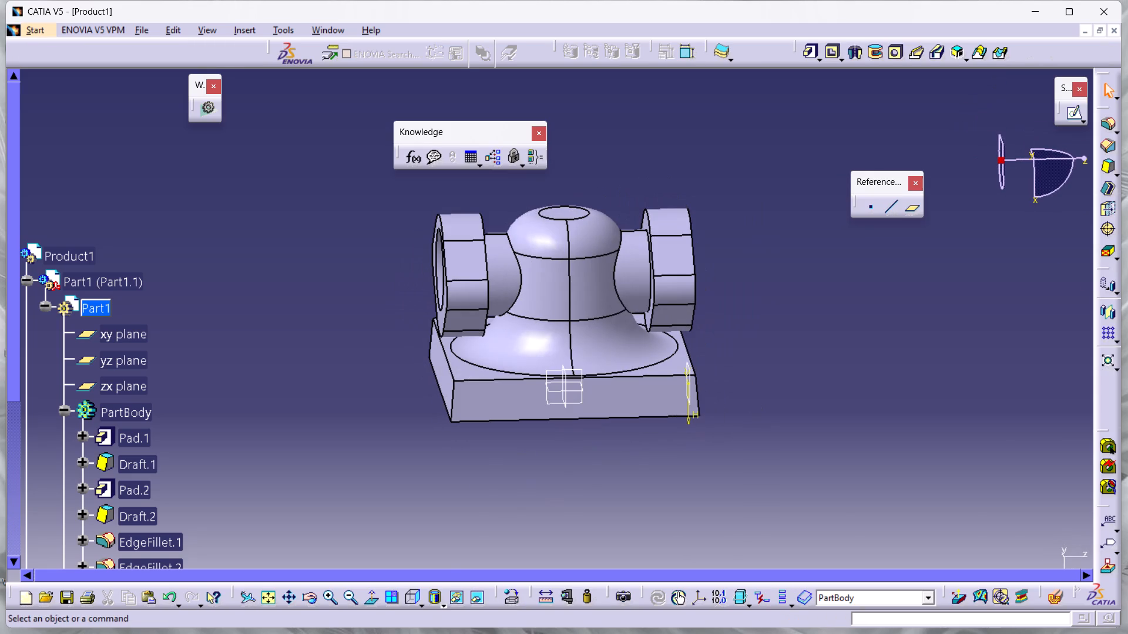
# Start a blind hole on the base block's upper face near its corner and set the hole type to Counterbored.
pyautogui.click(898, 51)
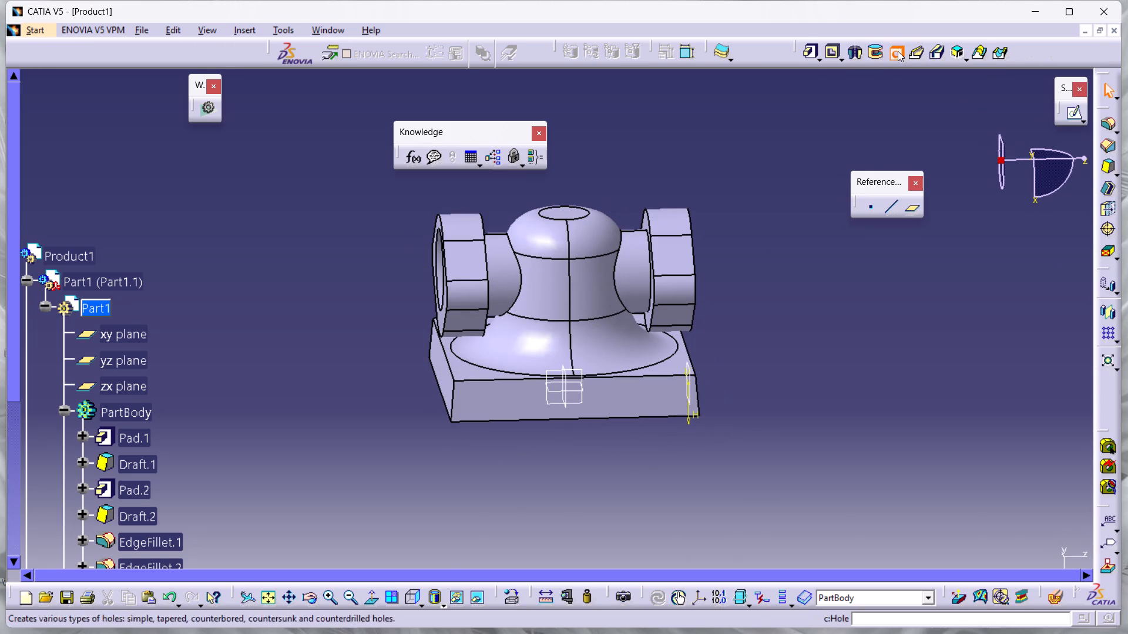
pyautogui.click(677, 366)
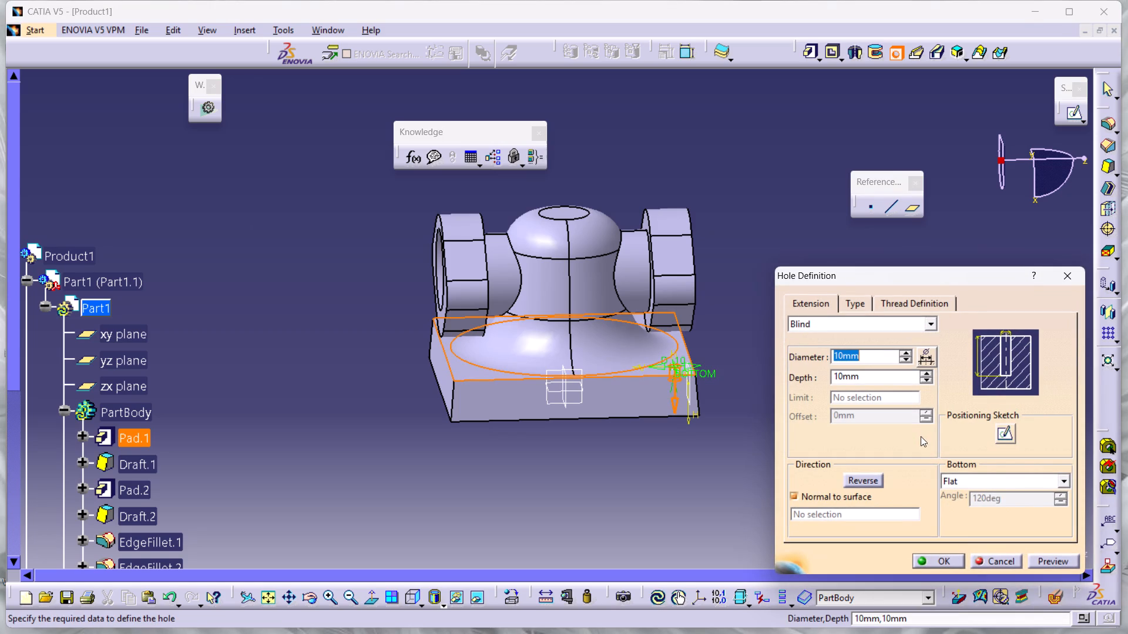
pyautogui.click(930, 321)
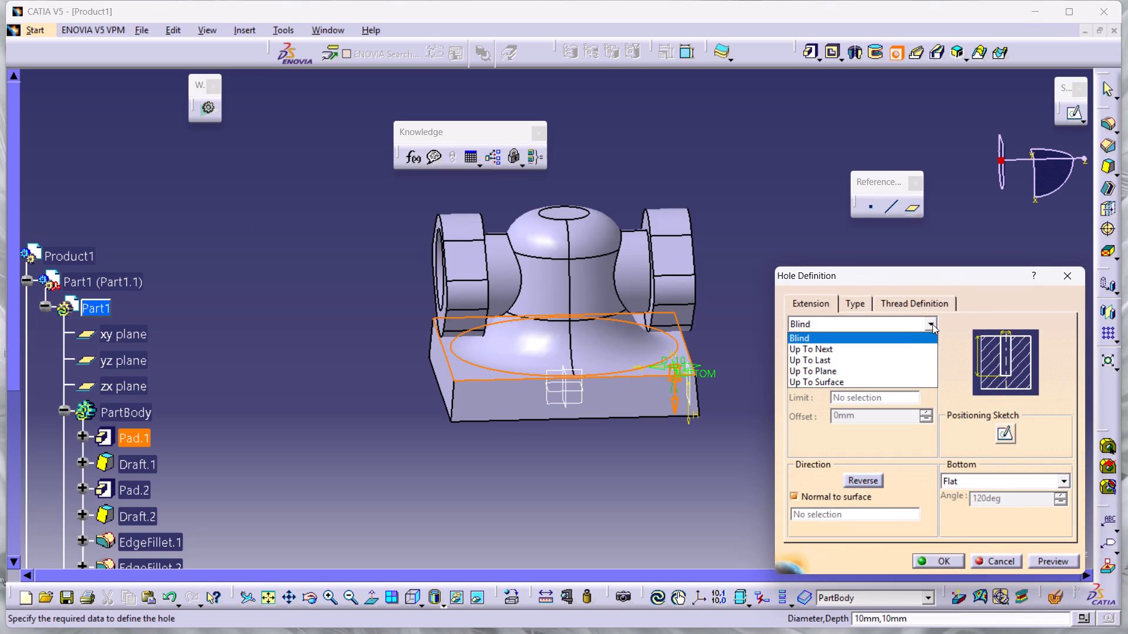
pyautogui.click(932, 320)
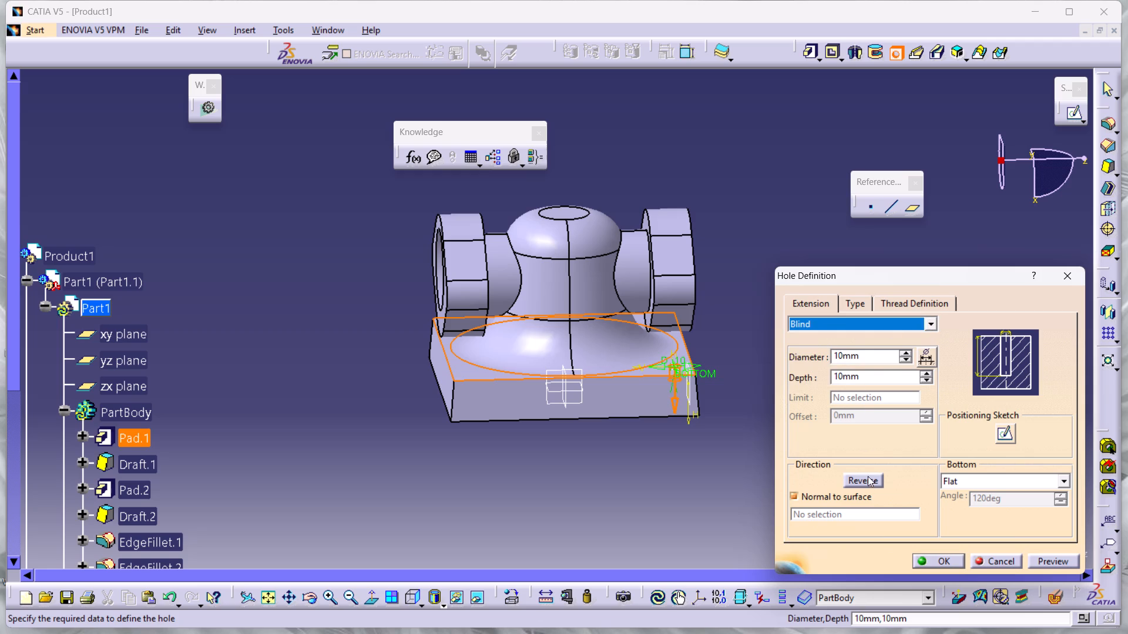
pyautogui.click(856, 300)
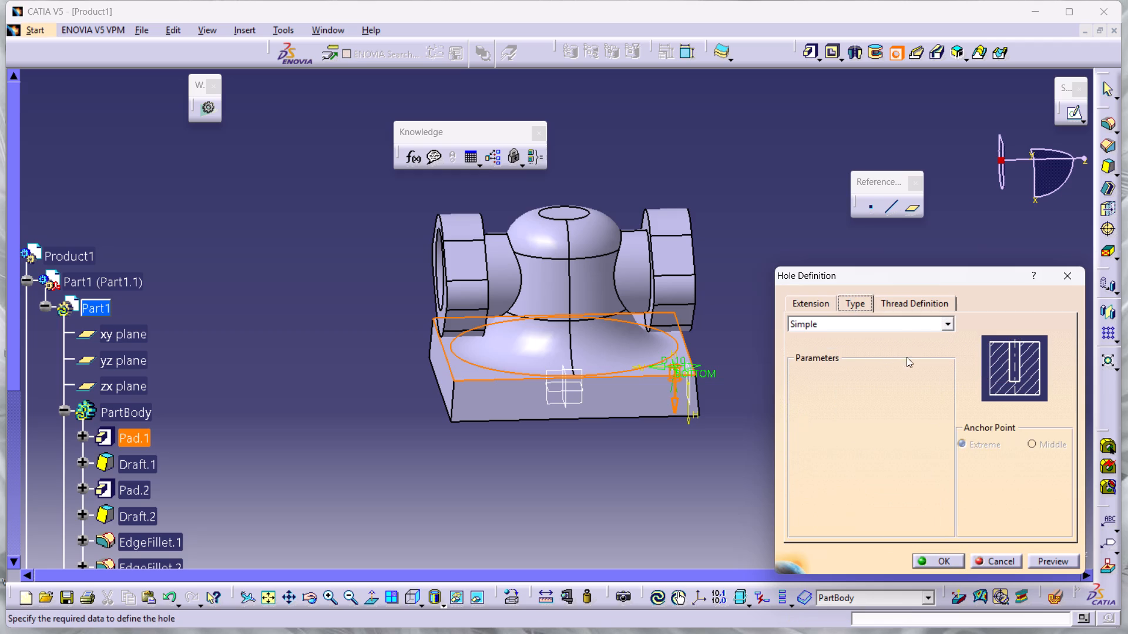
pyautogui.click(949, 327)
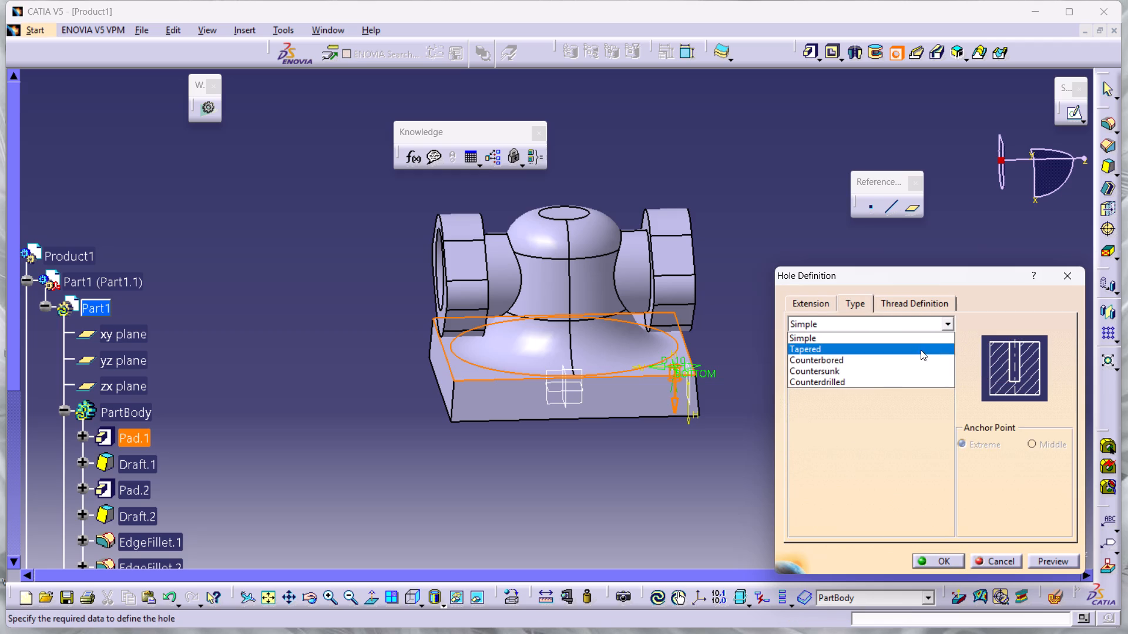
pyautogui.click(921, 350)
pyautogui.click(948, 322)
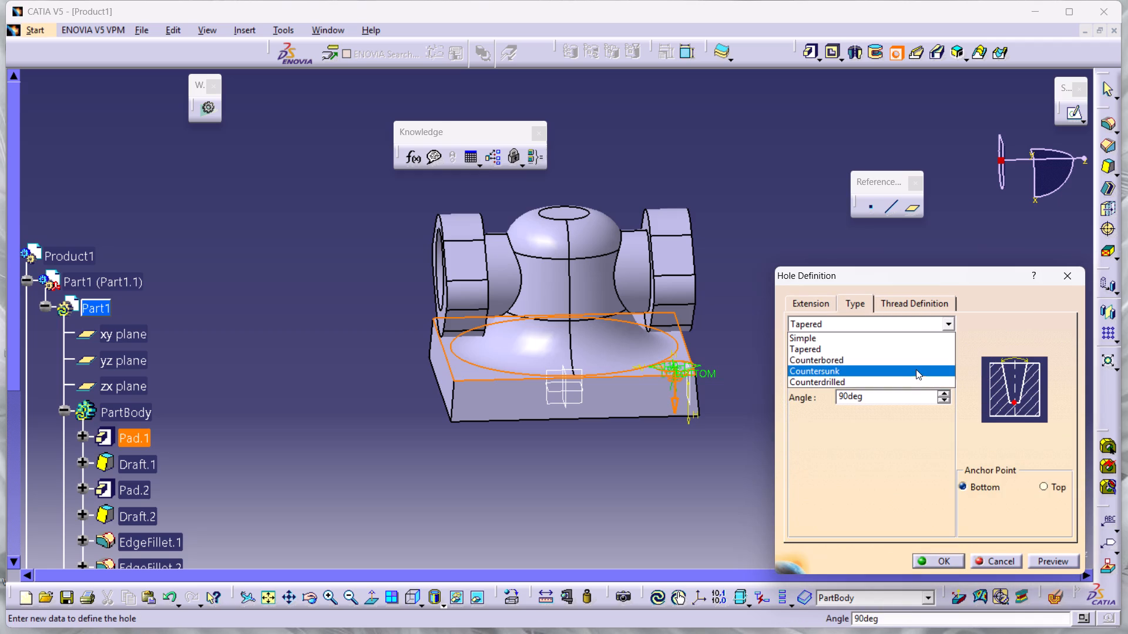
pyautogui.click(915, 363)
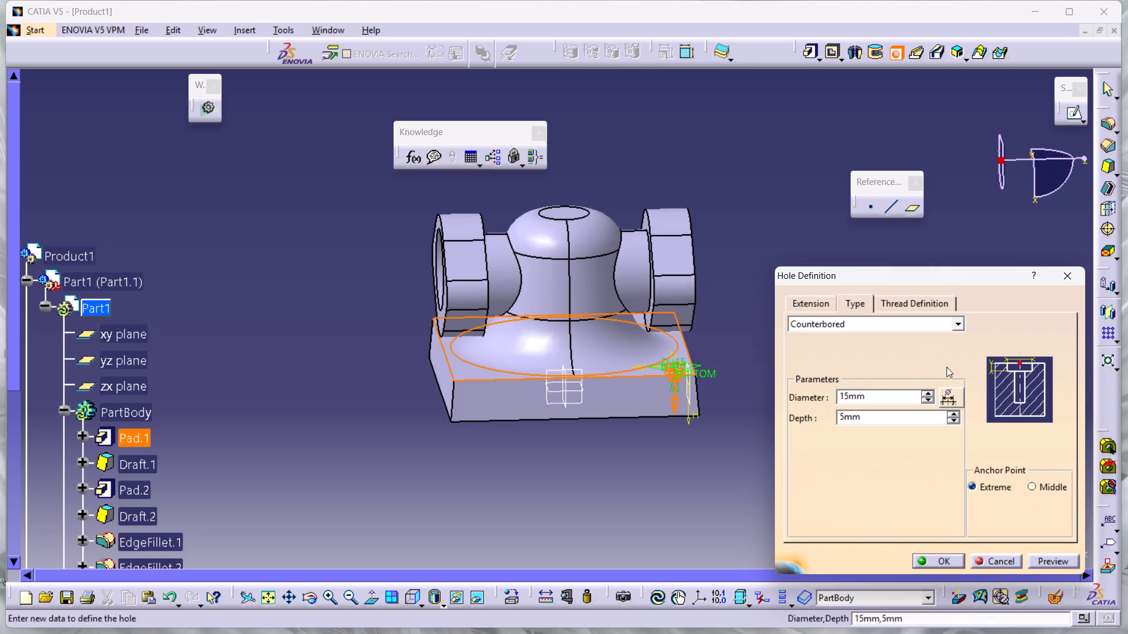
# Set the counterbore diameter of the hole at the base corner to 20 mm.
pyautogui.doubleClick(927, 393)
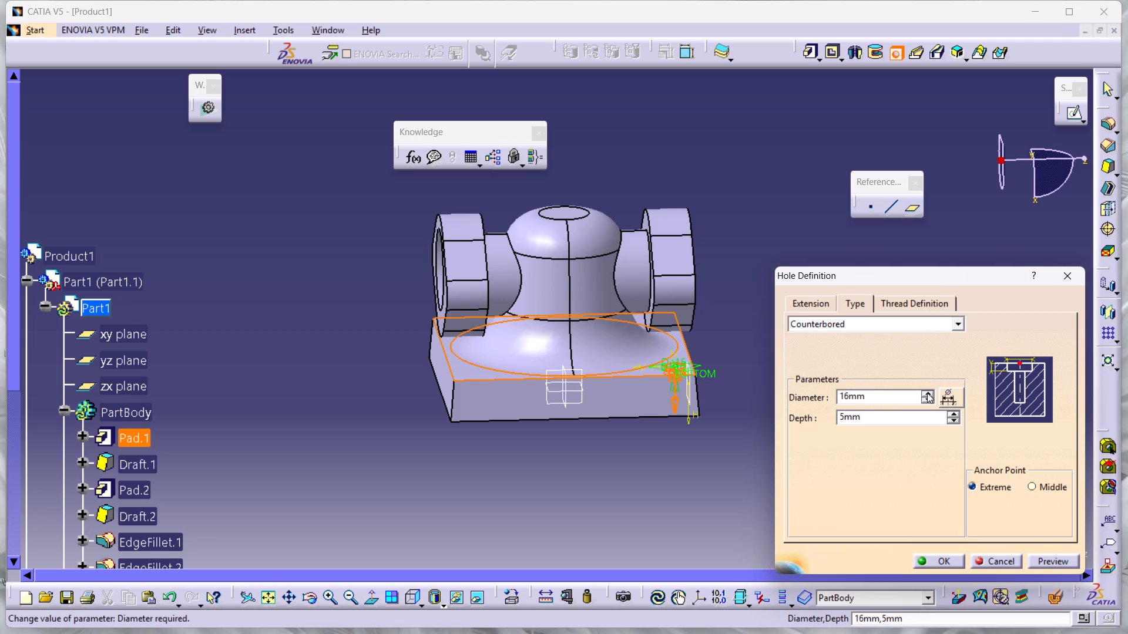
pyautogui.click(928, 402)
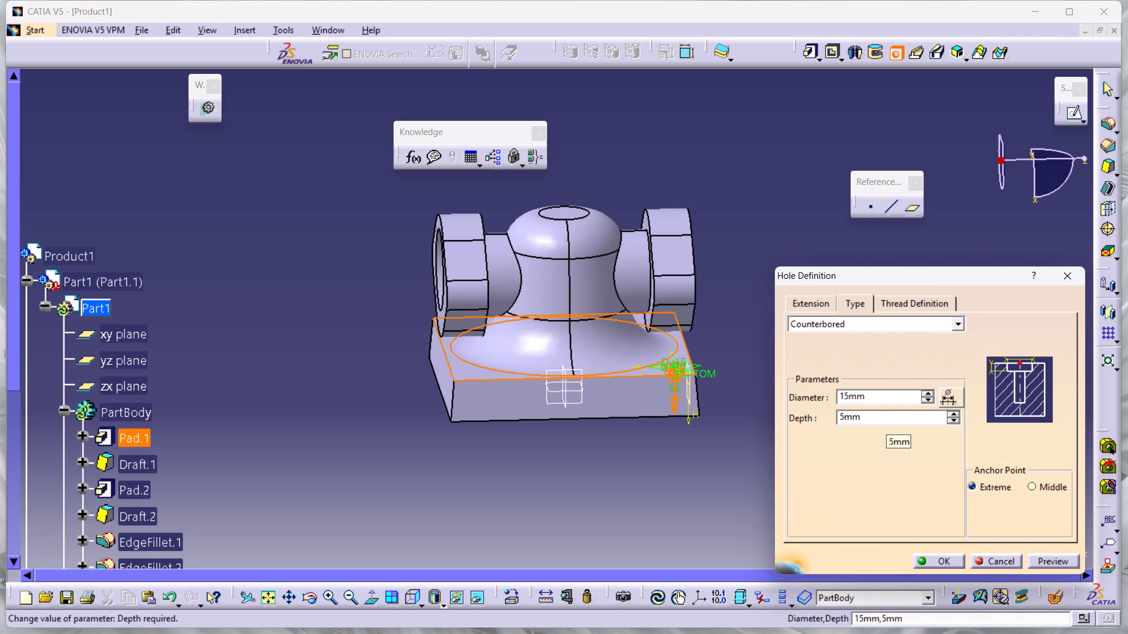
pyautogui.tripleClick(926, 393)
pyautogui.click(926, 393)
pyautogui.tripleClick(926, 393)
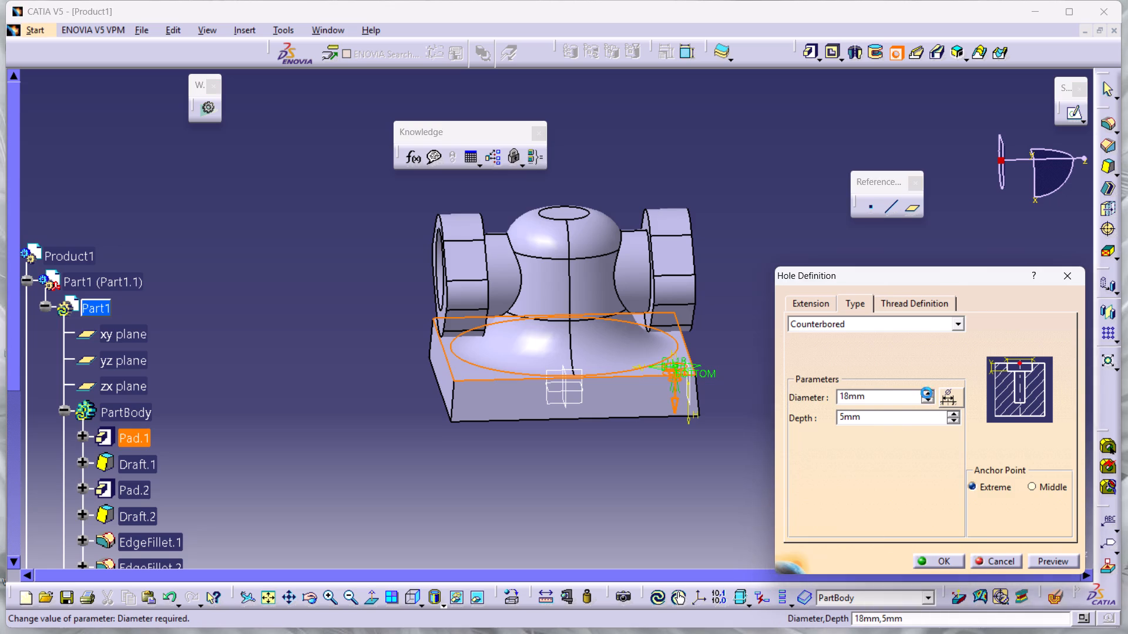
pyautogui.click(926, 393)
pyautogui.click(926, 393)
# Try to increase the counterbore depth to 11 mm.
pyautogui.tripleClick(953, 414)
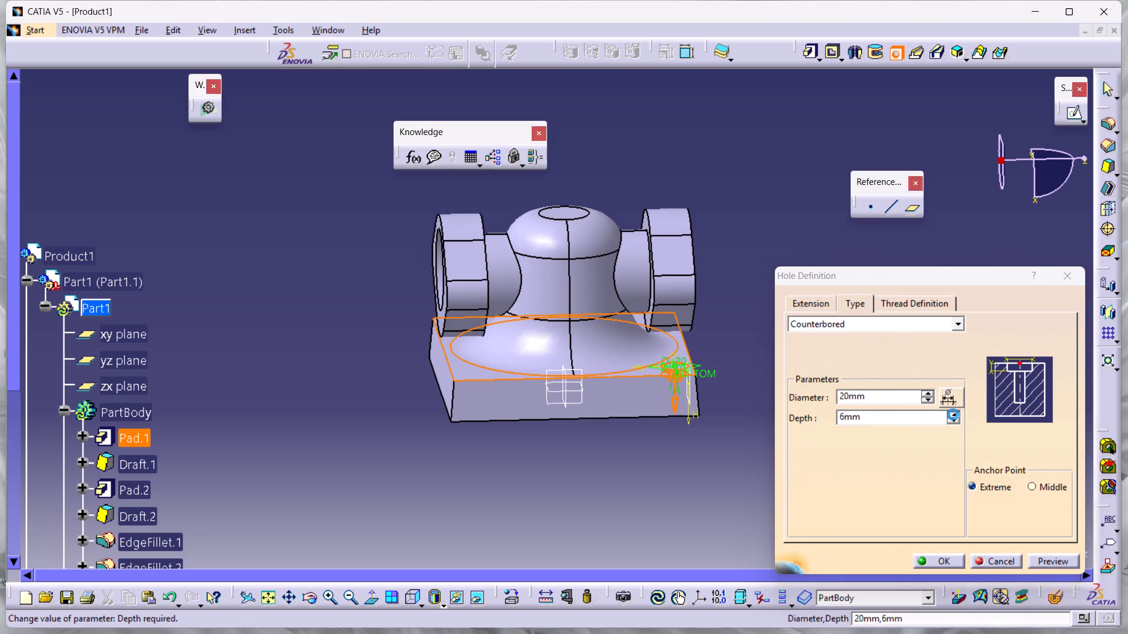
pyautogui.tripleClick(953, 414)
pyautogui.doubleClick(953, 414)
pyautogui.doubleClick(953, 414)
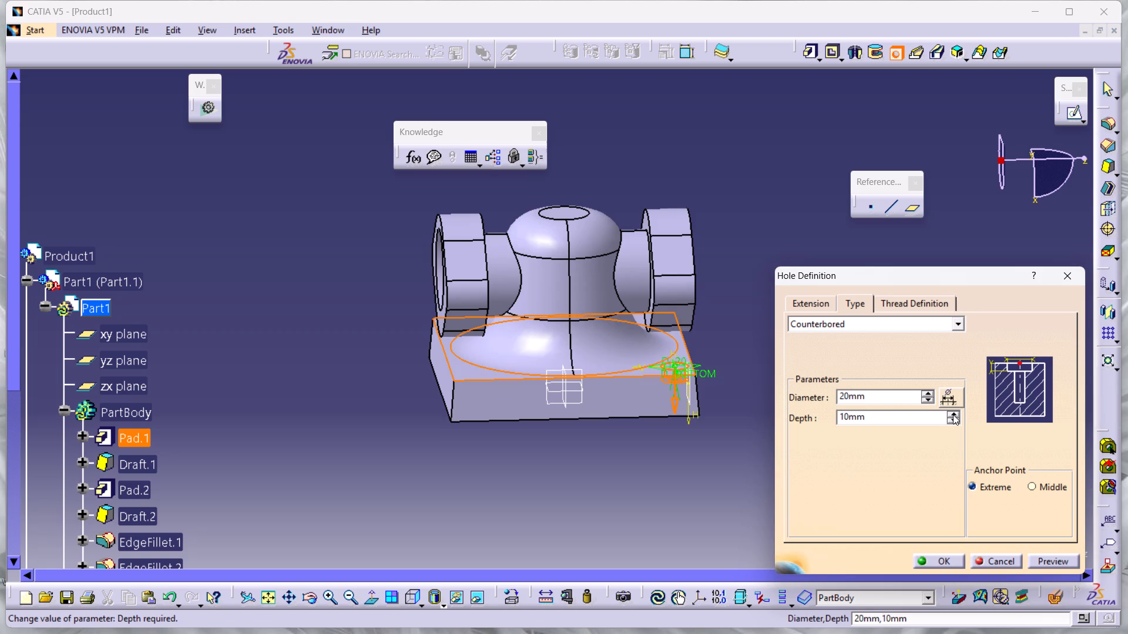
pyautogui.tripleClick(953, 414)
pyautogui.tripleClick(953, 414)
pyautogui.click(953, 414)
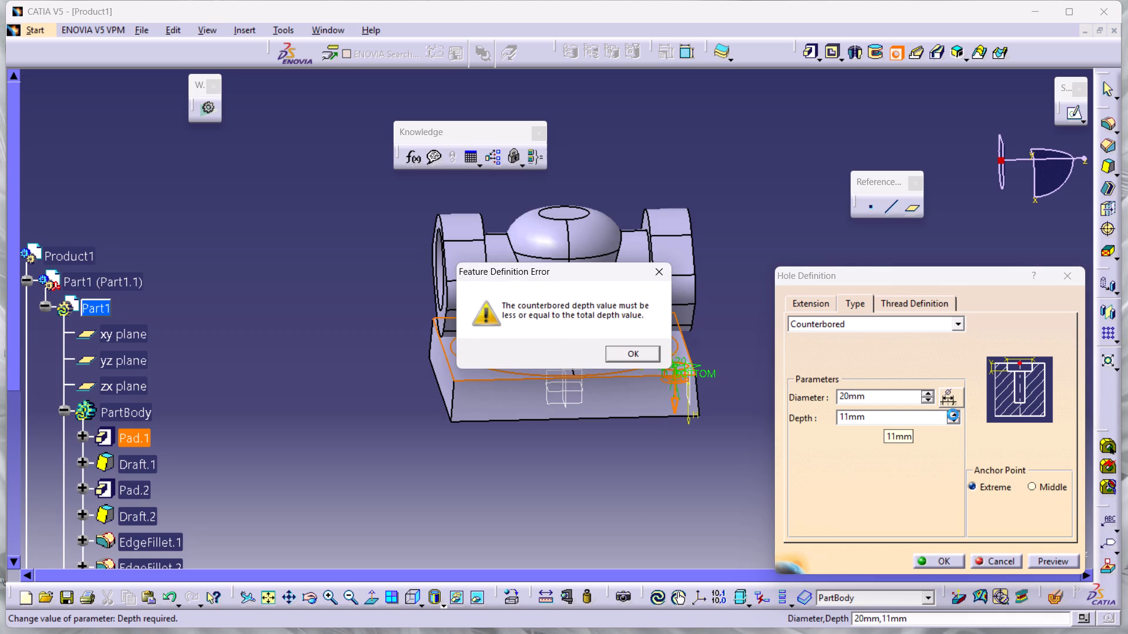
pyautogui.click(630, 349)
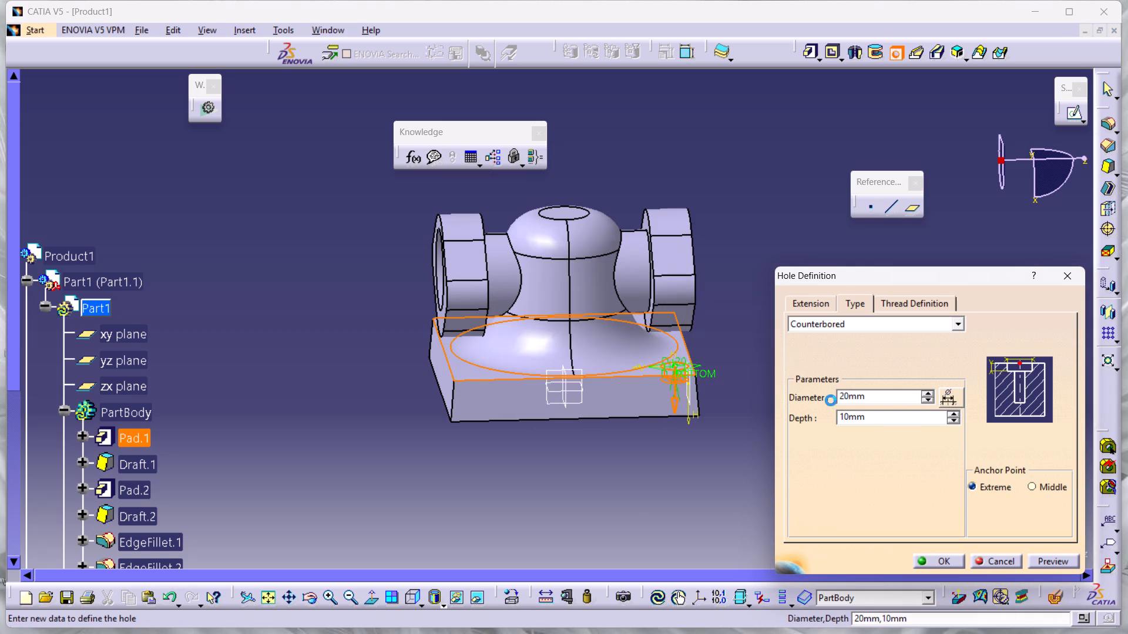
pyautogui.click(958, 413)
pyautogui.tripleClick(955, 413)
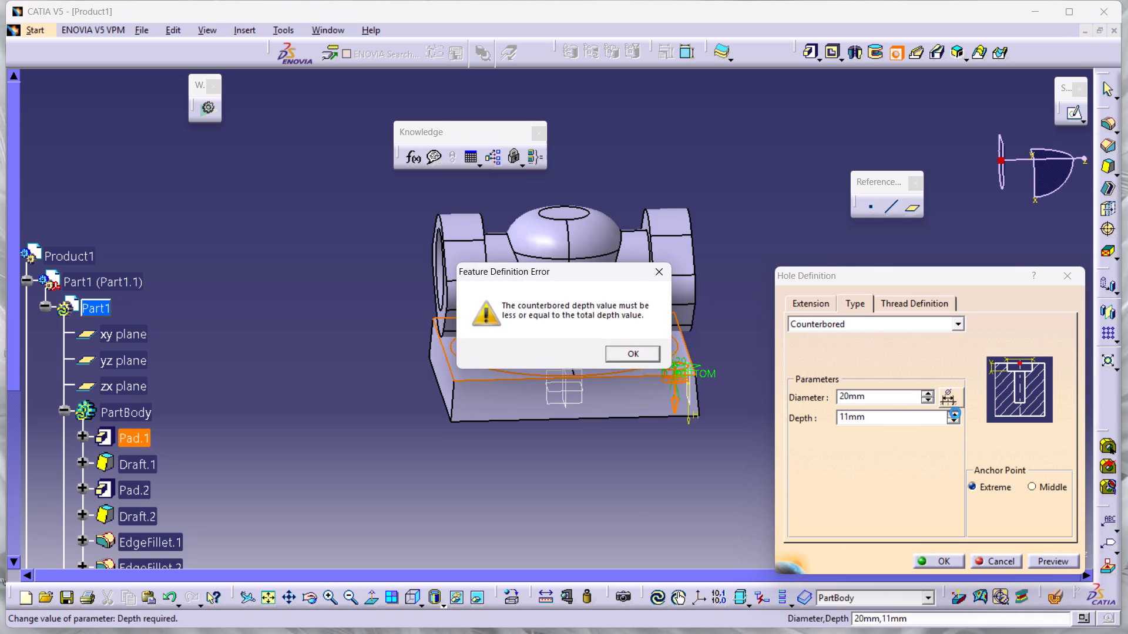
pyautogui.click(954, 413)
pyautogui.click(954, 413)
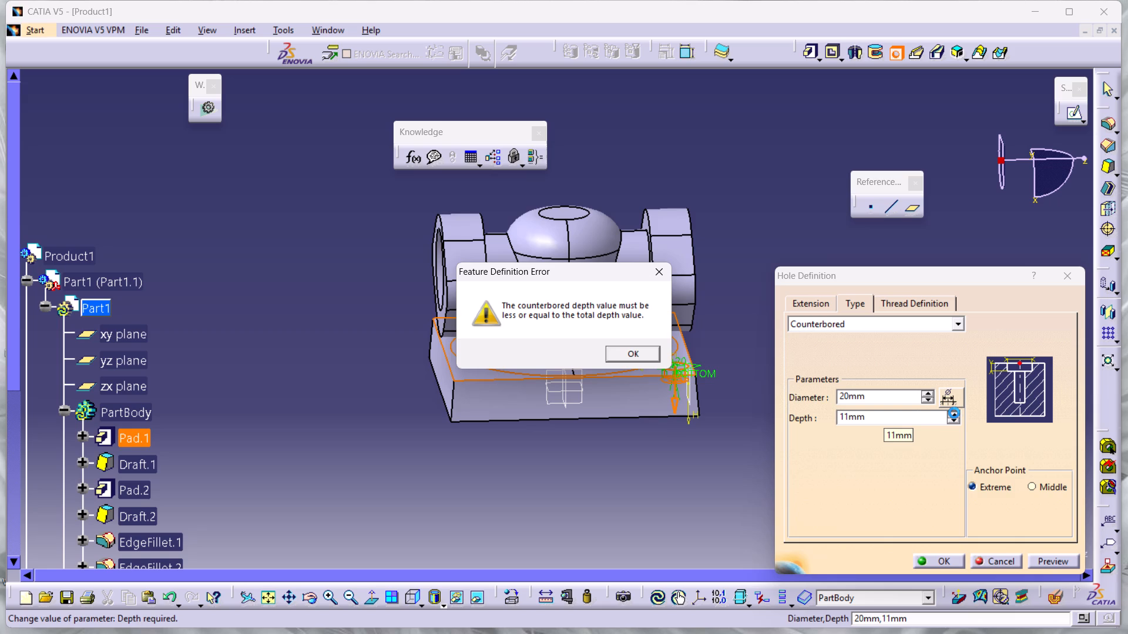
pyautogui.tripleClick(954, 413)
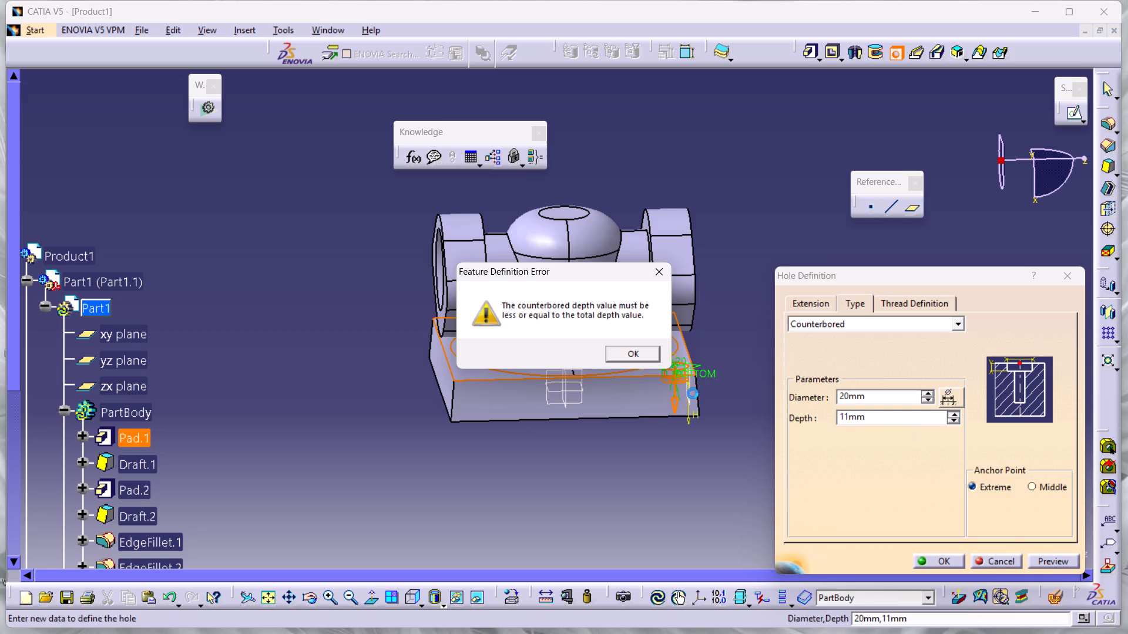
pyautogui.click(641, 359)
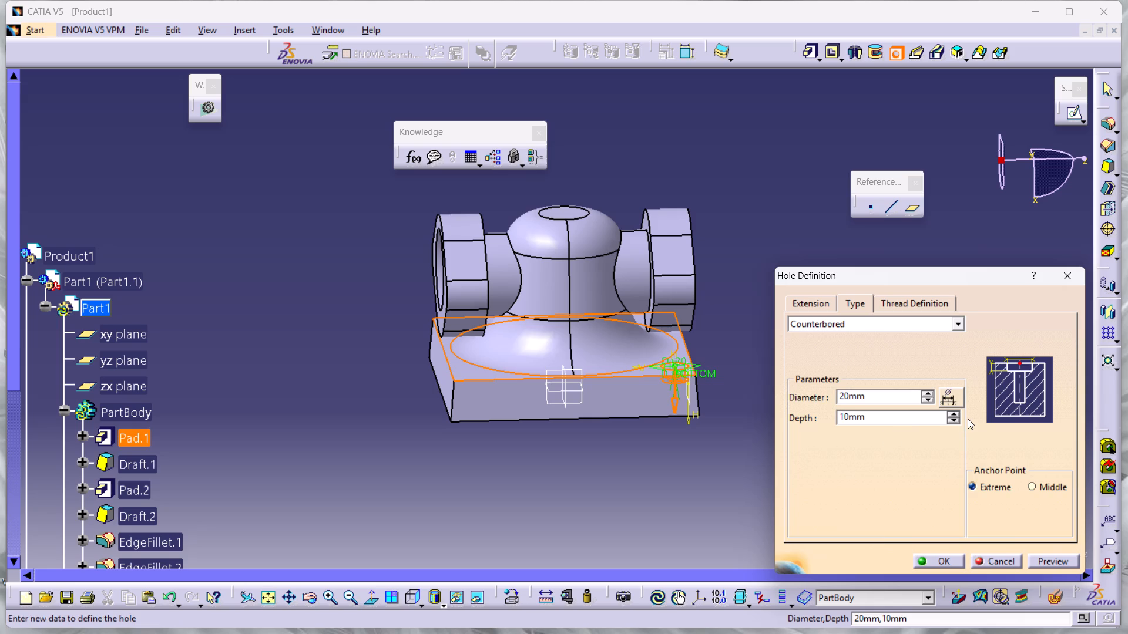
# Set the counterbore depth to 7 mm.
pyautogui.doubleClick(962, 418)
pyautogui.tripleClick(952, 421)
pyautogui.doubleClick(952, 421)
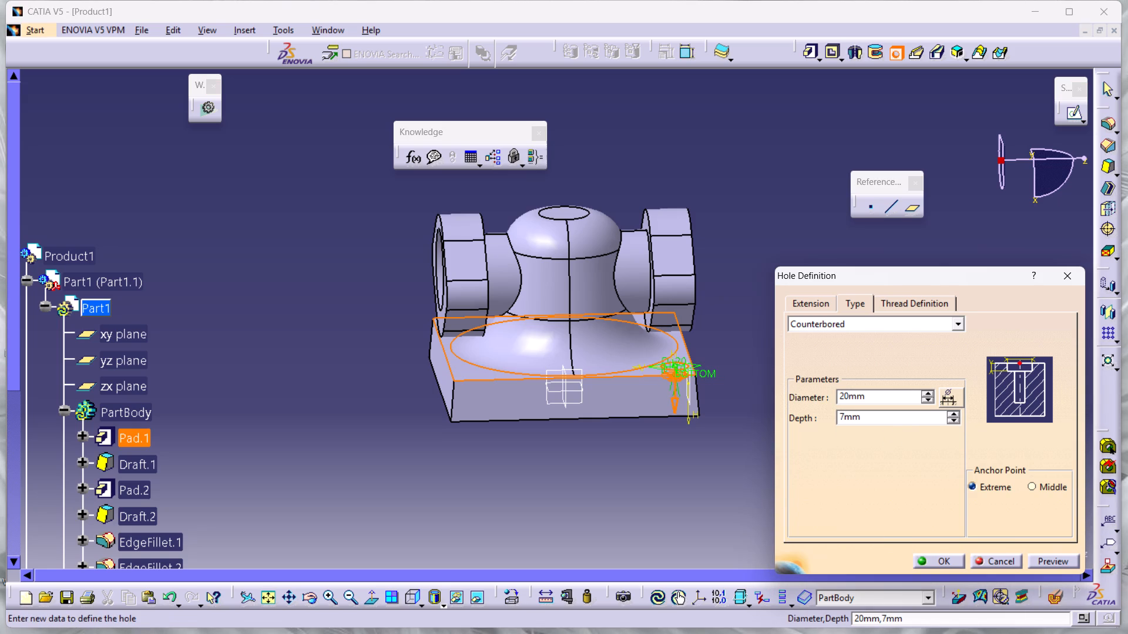
# Examine the counterbored hole's preview at the base corner up close, from above and from the side.
pyautogui.keyDown('ctrl'); pyautogui.moveTo(697, 439); pyautogui.dragTo(677, 392, button='middle'); pyautogui.keyUp('ctrl')
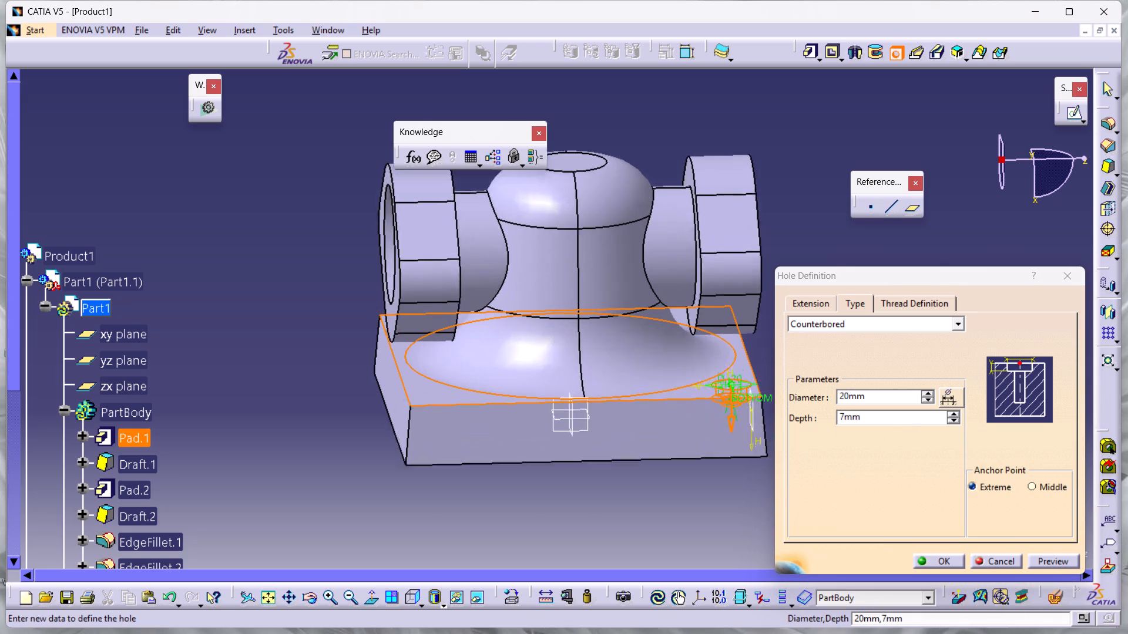
pyautogui.keyDown('ctrl'); pyautogui.moveTo(677, 392); pyautogui.dragTo(659, 366, button='middle'); pyautogui.keyUp('ctrl')
pyautogui.moveTo(667, 374); pyautogui.dragTo(410, 392, button='middle')
pyautogui.keyDown('ctrl'); pyautogui.moveTo(589, 508); pyautogui.dragTo(558, 441, button='middle'); pyautogui.keyUp('ctrl')
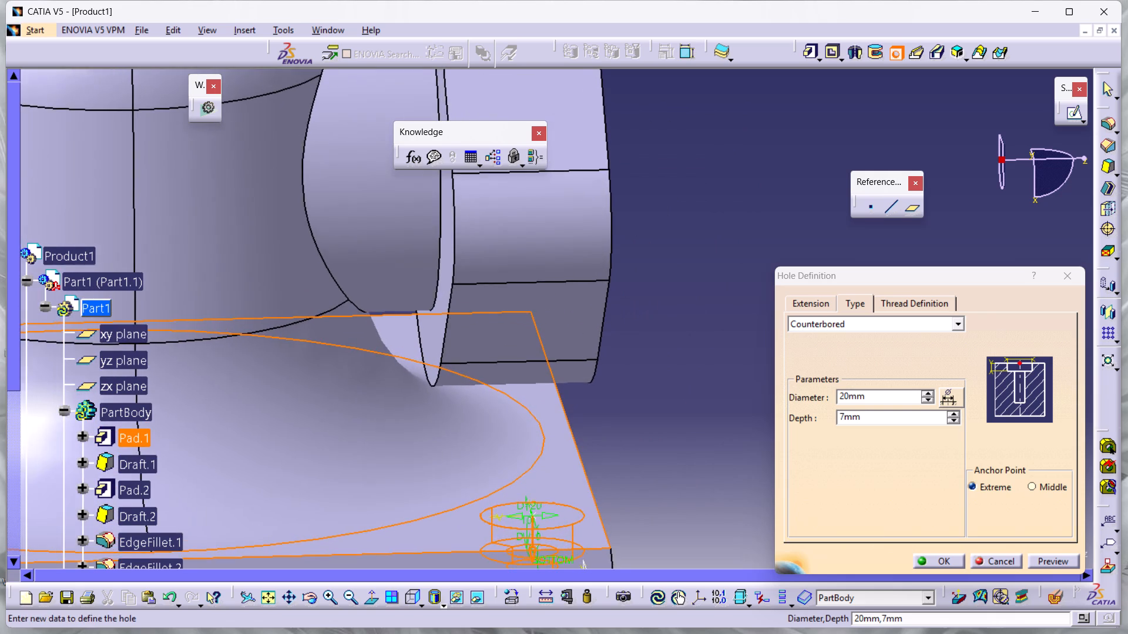
pyautogui.moveTo(578, 517); pyautogui.dragTo(575, 340, button='middle')
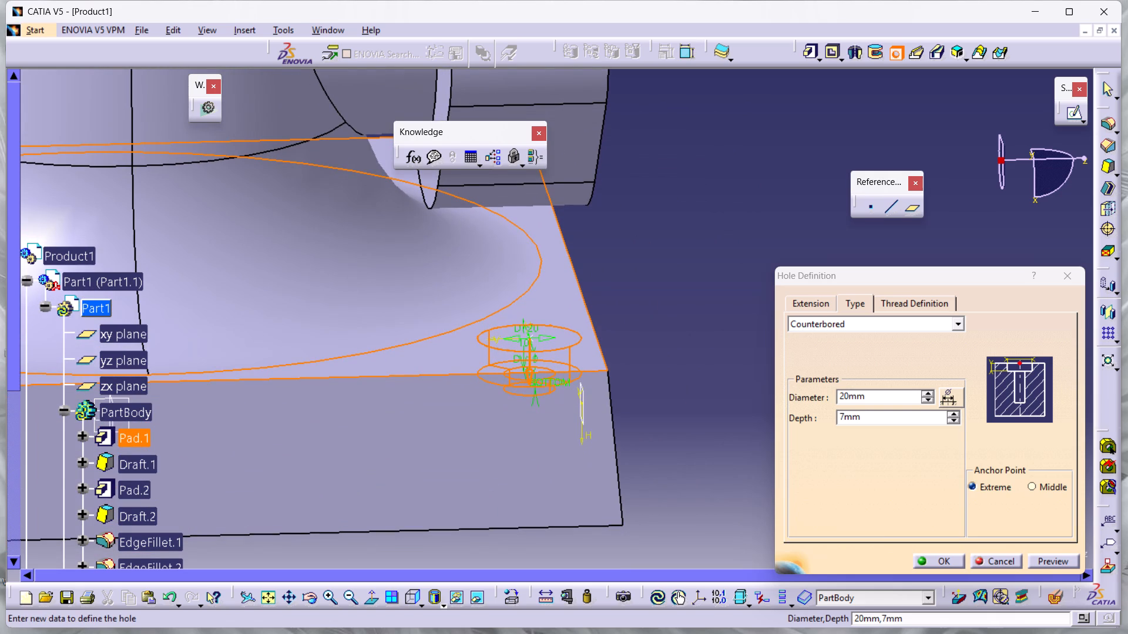
pyautogui.click(530, 371)
pyautogui.click(532, 300)
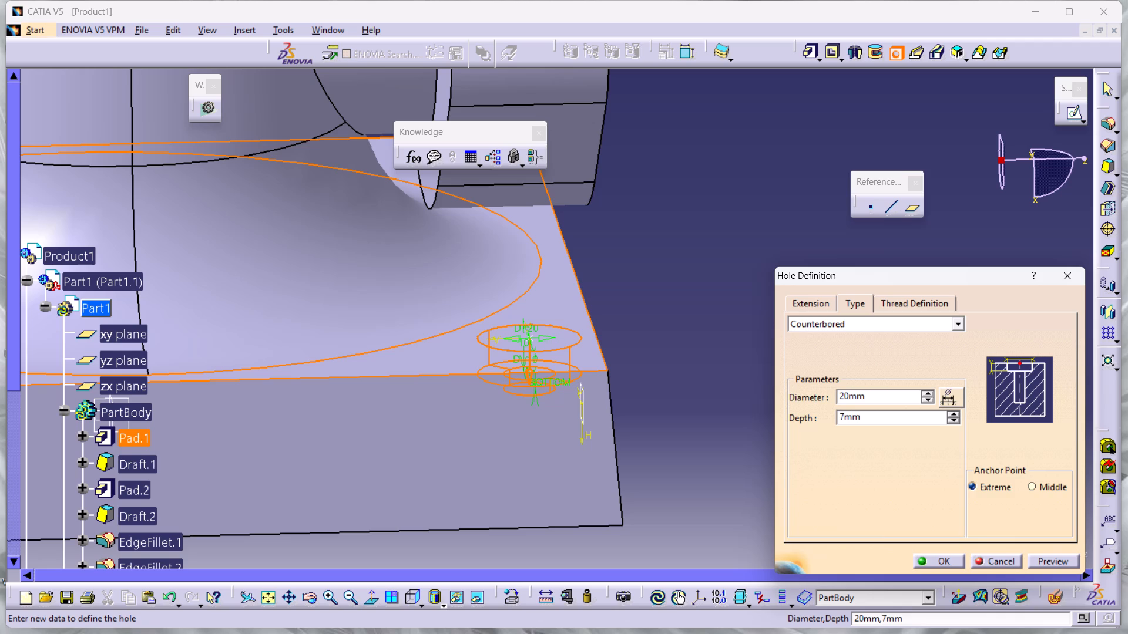
pyautogui.moveTo(699, 257); pyautogui.dragTo(742, 348, button='middle')
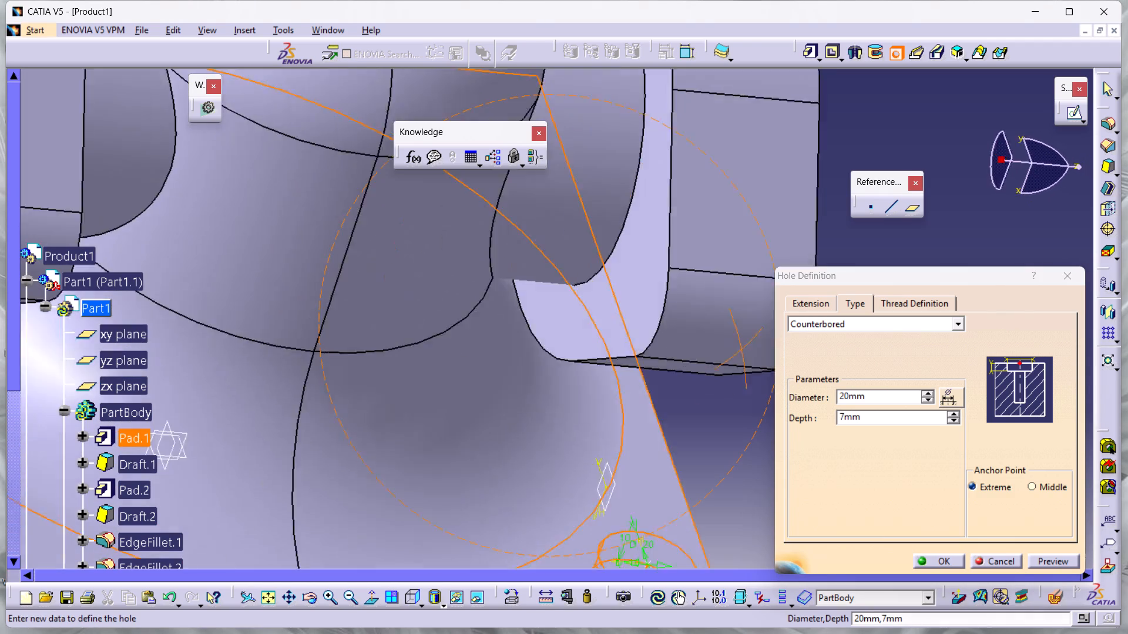
pyautogui.moveTo(742, 348); pyautogui.dragTo(551, 160, button='middle')
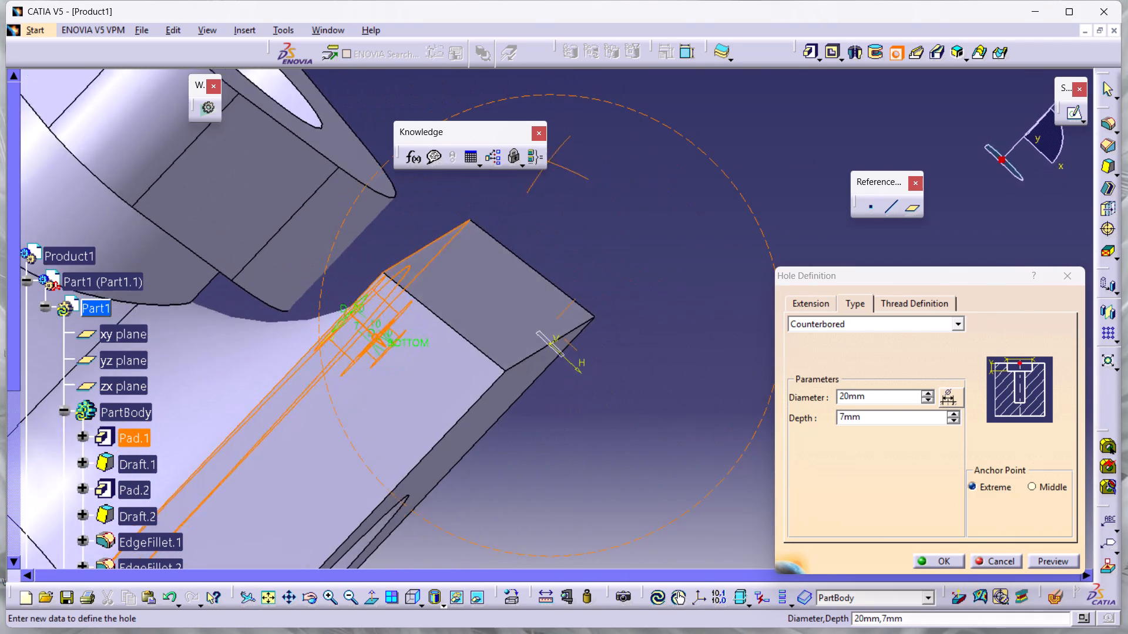
pyautogui.moveTo(551, 160); pyautogui.dragTo(599, 151, button='middle')
pyautogui.keyDown('ctrl'); pyautogui.middleClick(599, 151); pyautogui.keyUp('ctrl')
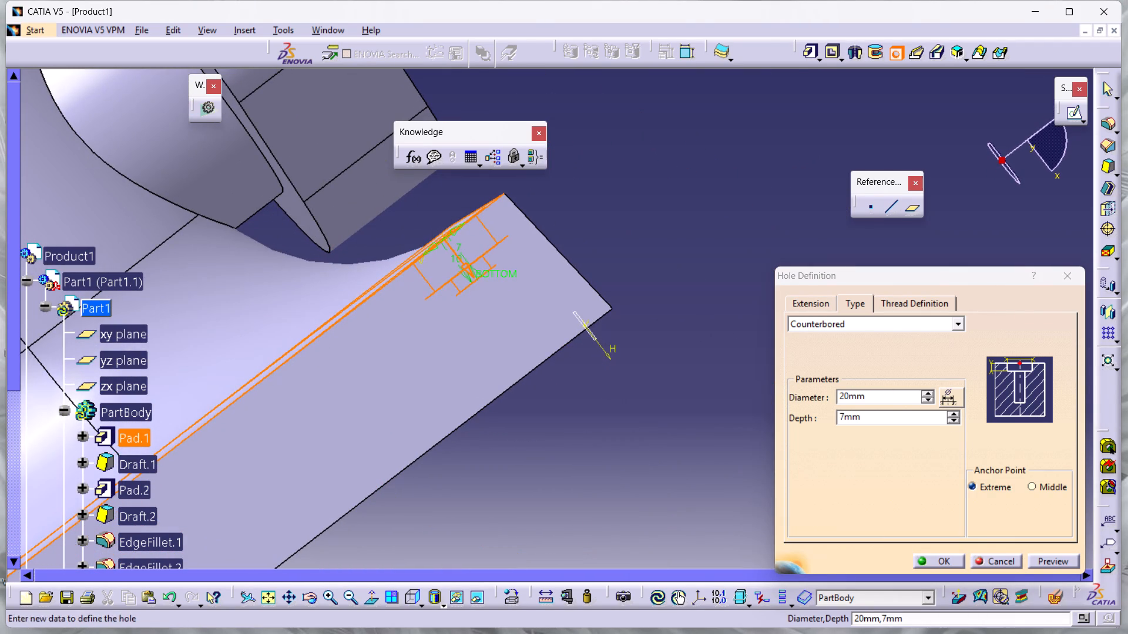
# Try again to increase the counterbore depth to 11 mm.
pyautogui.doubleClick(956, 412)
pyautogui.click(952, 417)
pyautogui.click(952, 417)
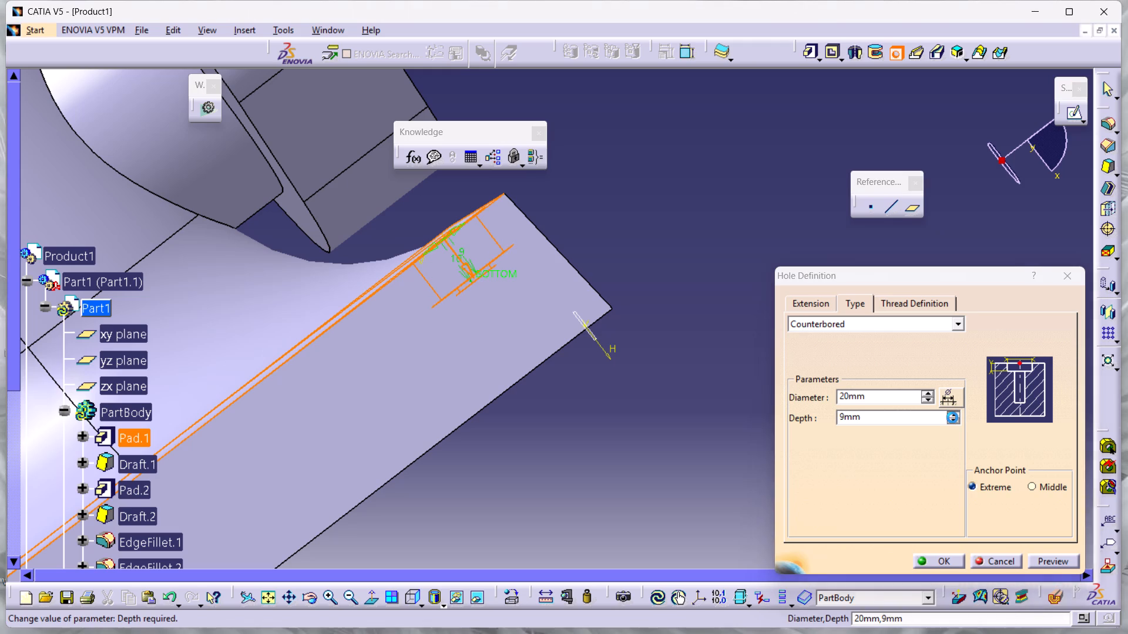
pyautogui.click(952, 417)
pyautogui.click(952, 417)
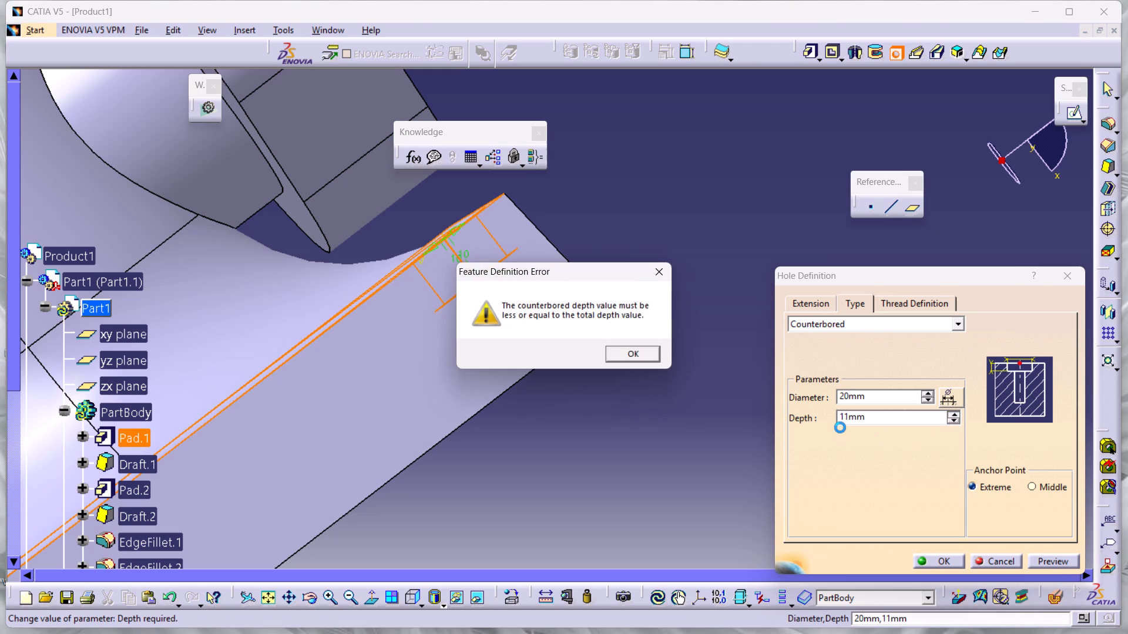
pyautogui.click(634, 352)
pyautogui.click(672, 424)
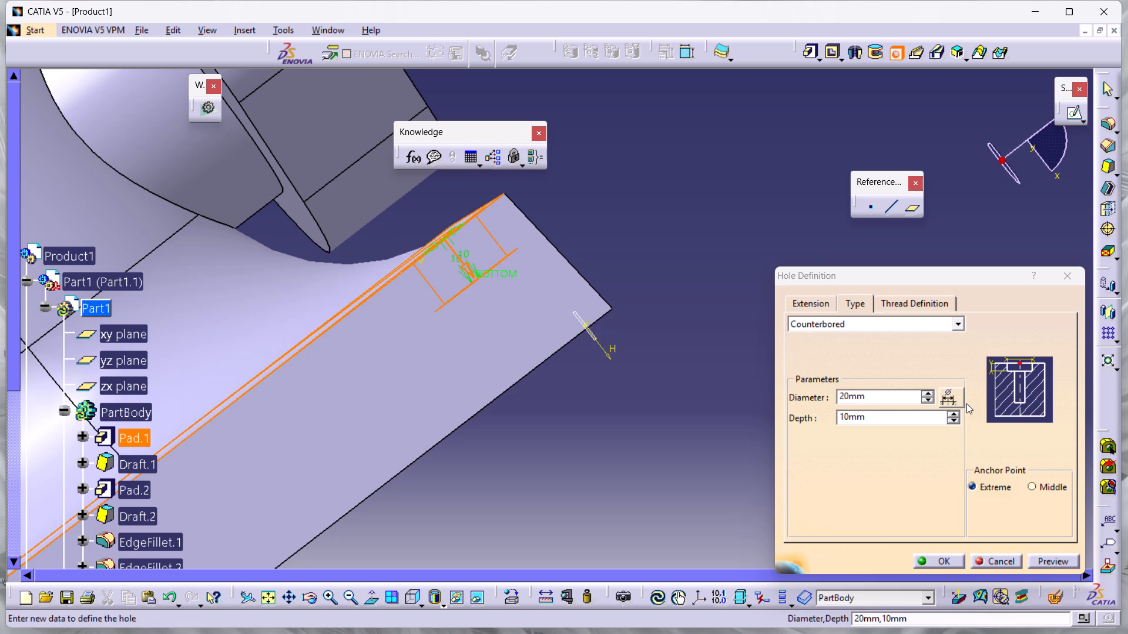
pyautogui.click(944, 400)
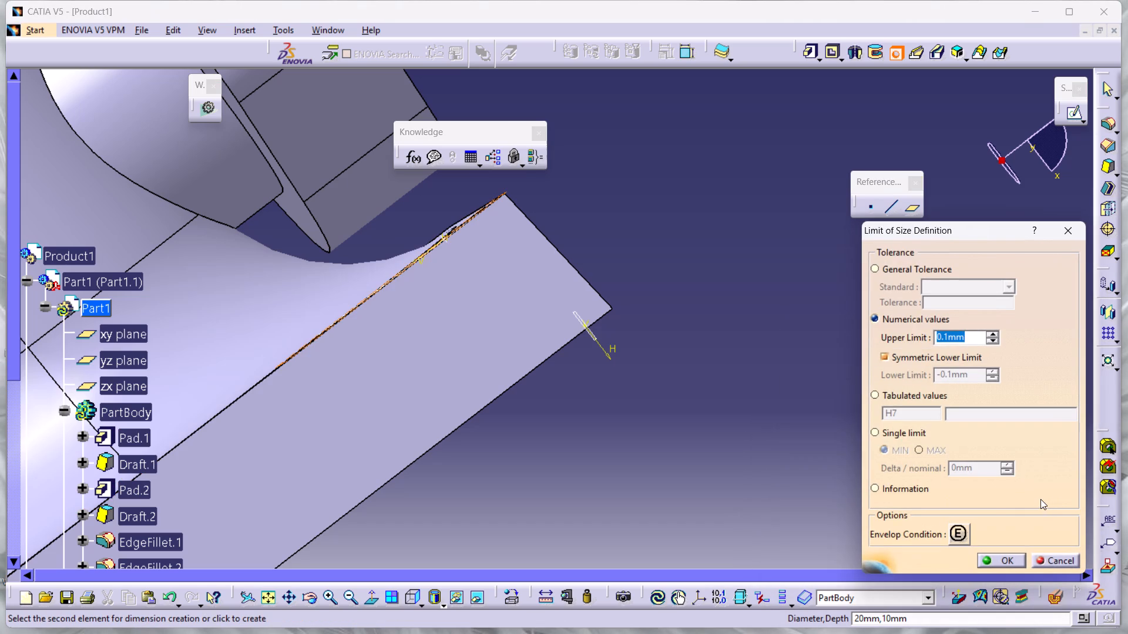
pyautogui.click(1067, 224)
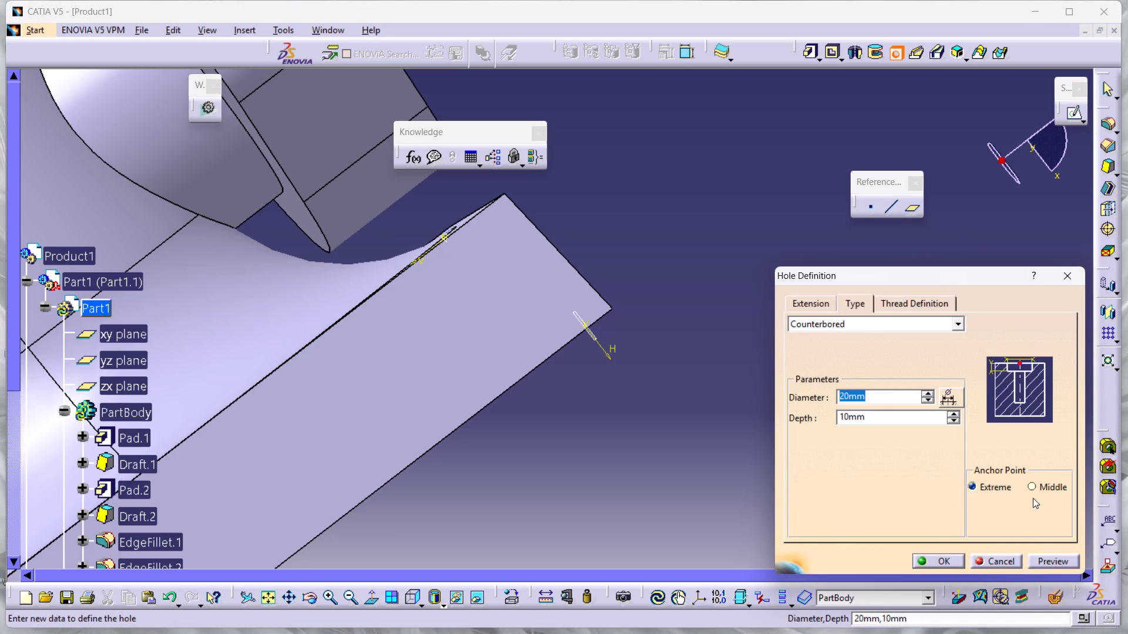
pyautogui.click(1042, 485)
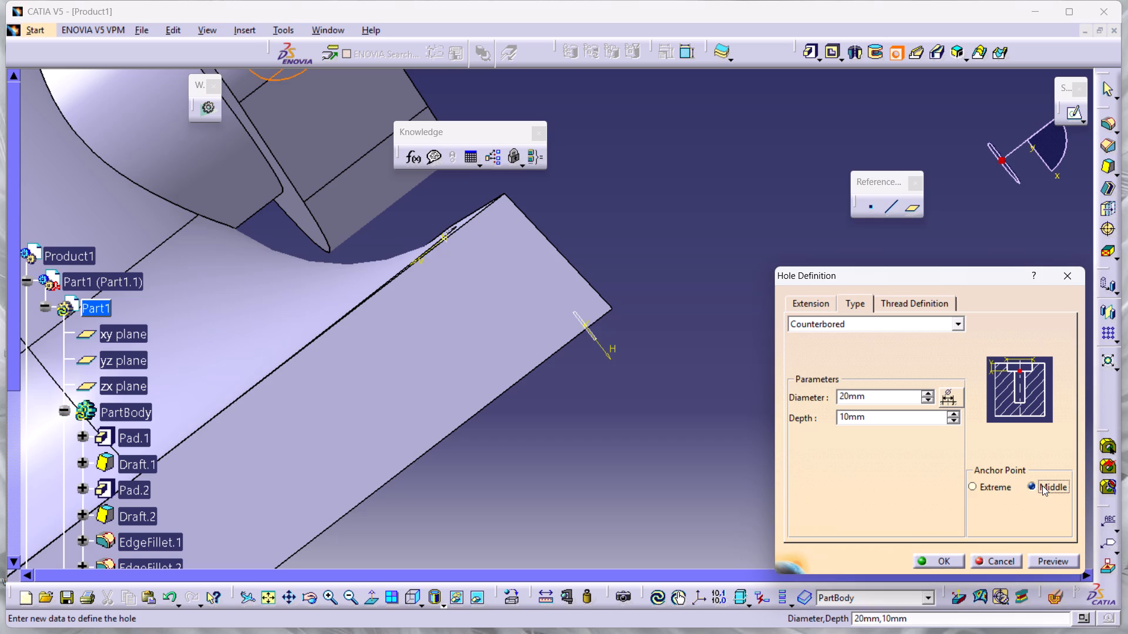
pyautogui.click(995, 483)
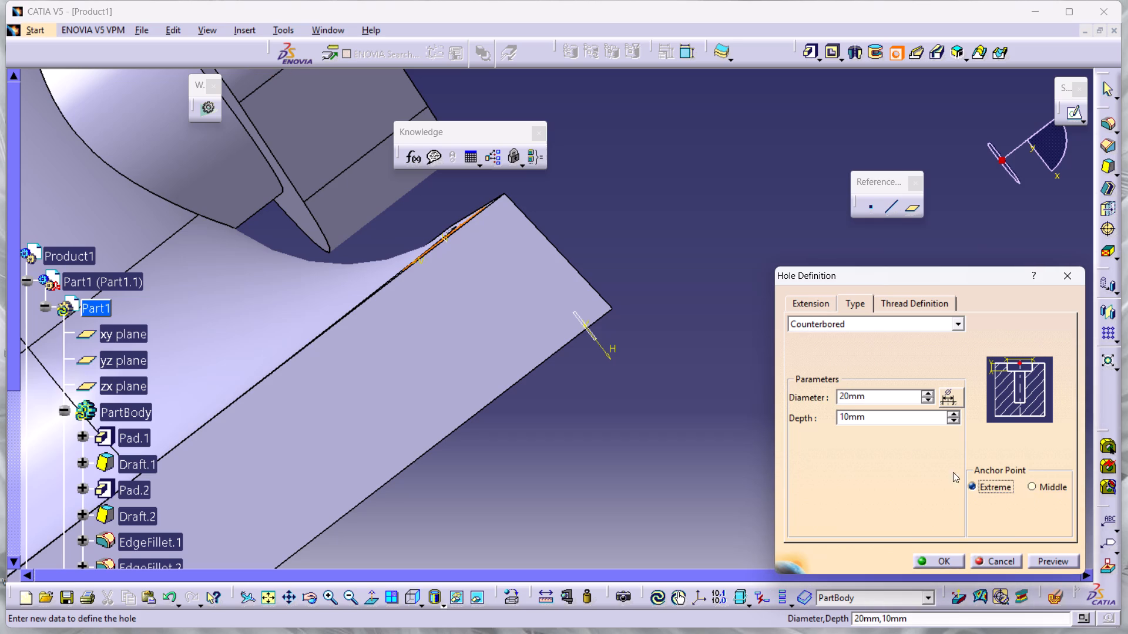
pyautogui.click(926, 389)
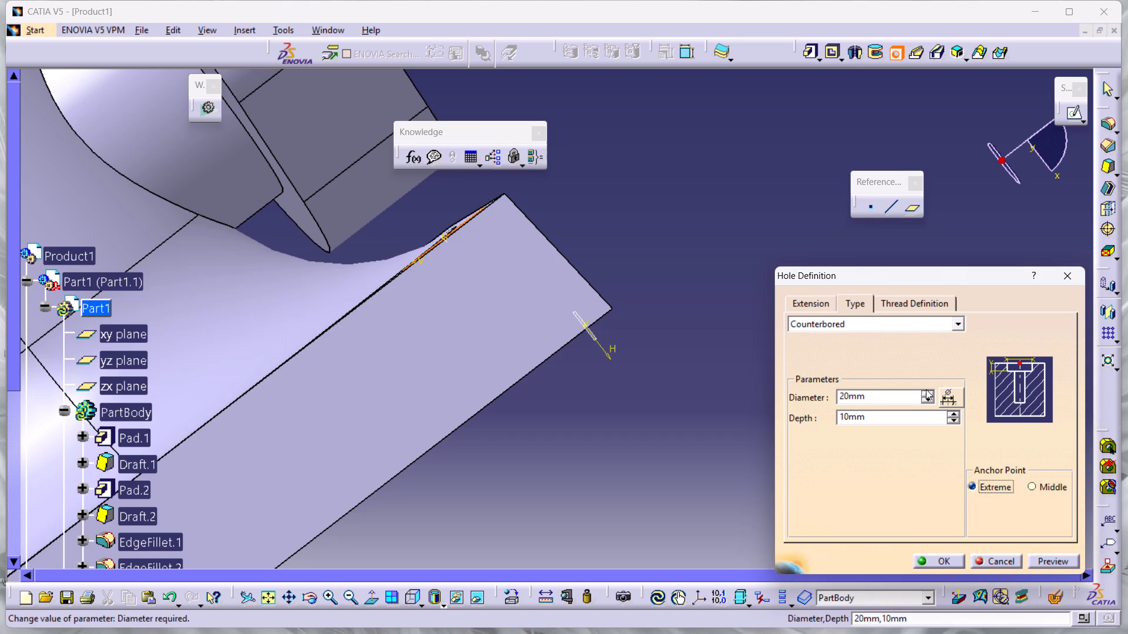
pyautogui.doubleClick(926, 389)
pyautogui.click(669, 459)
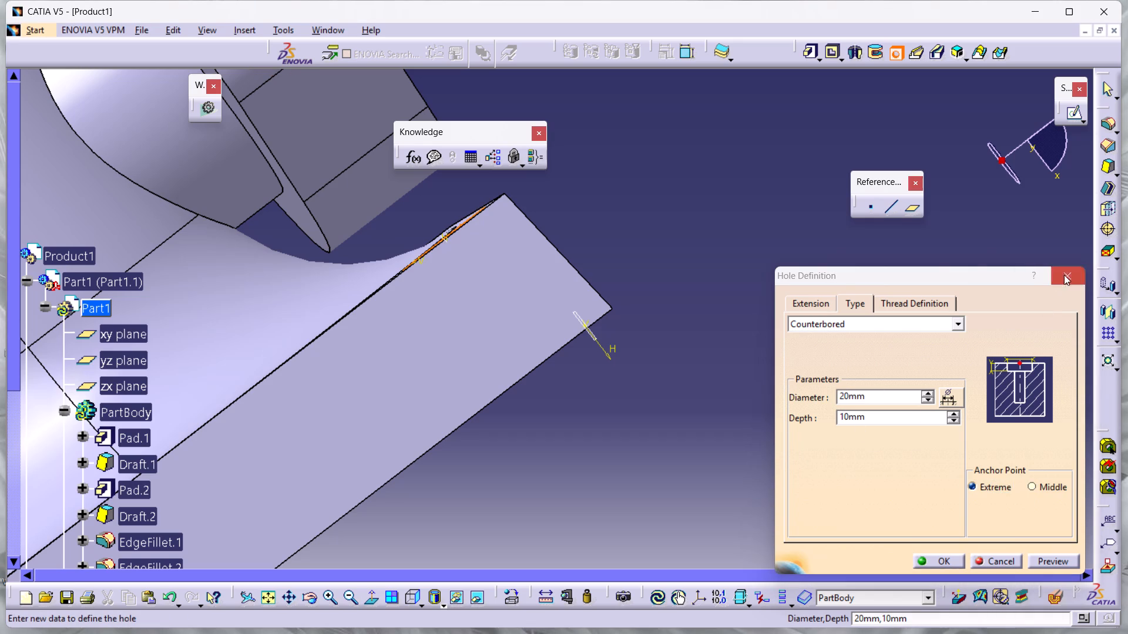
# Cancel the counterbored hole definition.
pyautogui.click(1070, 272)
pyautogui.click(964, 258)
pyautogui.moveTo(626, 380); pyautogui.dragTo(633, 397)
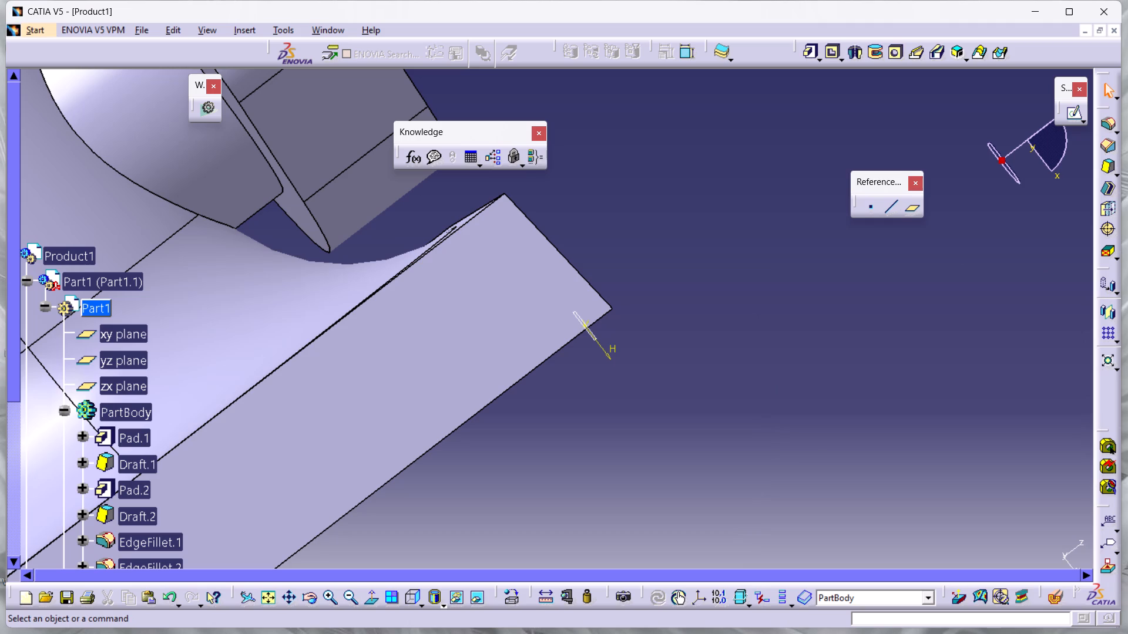
# Start a hole on Pad.1's upper face near the base corner and make its type Counterbored.
pyautogui.moveTo(625, 239); pyautogui.dragTo(636, 296, button='middle')
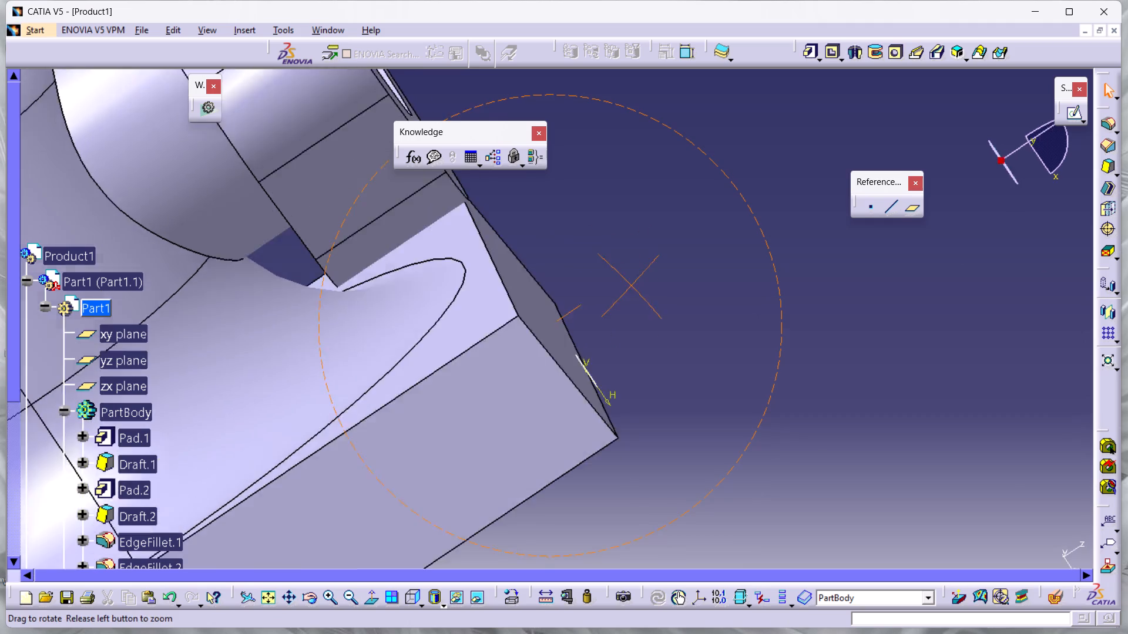
pyautogui.moveTo(636, 296); pyautogui.dragTo(629, 372, button='middle')
pyautogui.moveTo(553, 514); pyautogui.dragTo(759, 372, button='middle')
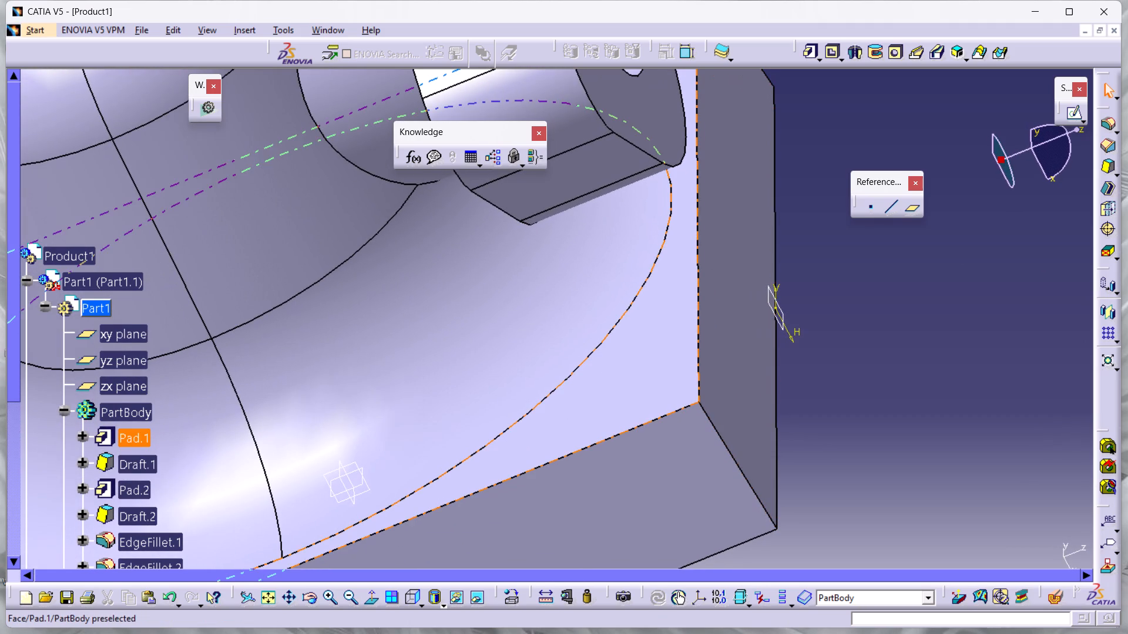
pyautogui.click(596, 376)
pyautogui.click(895, 58)
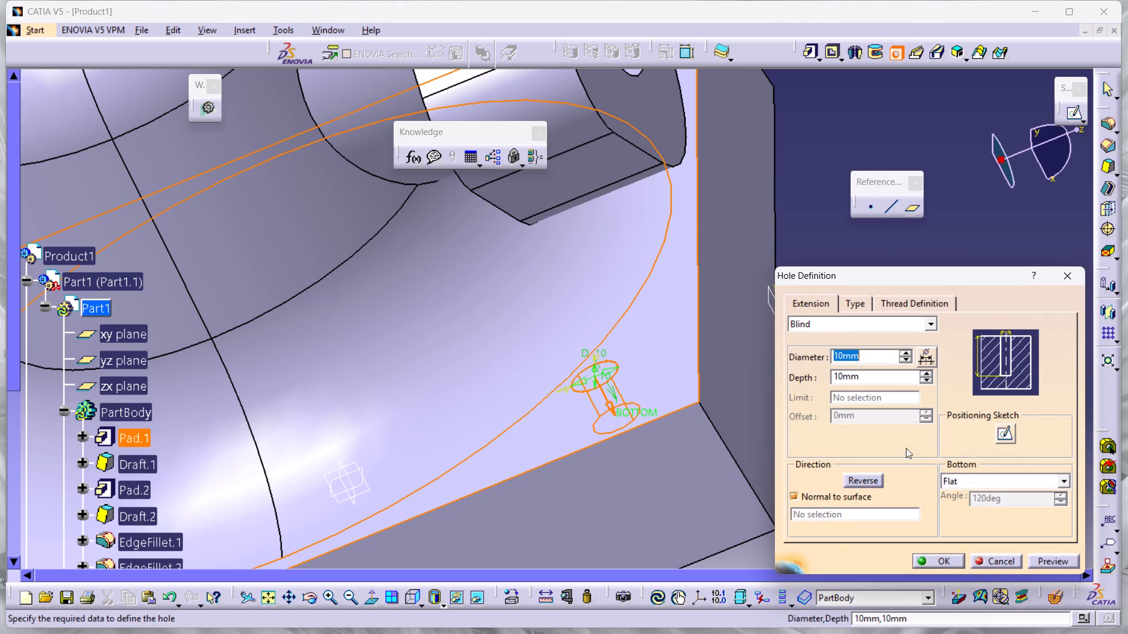
pyautogui.click(904, 305)
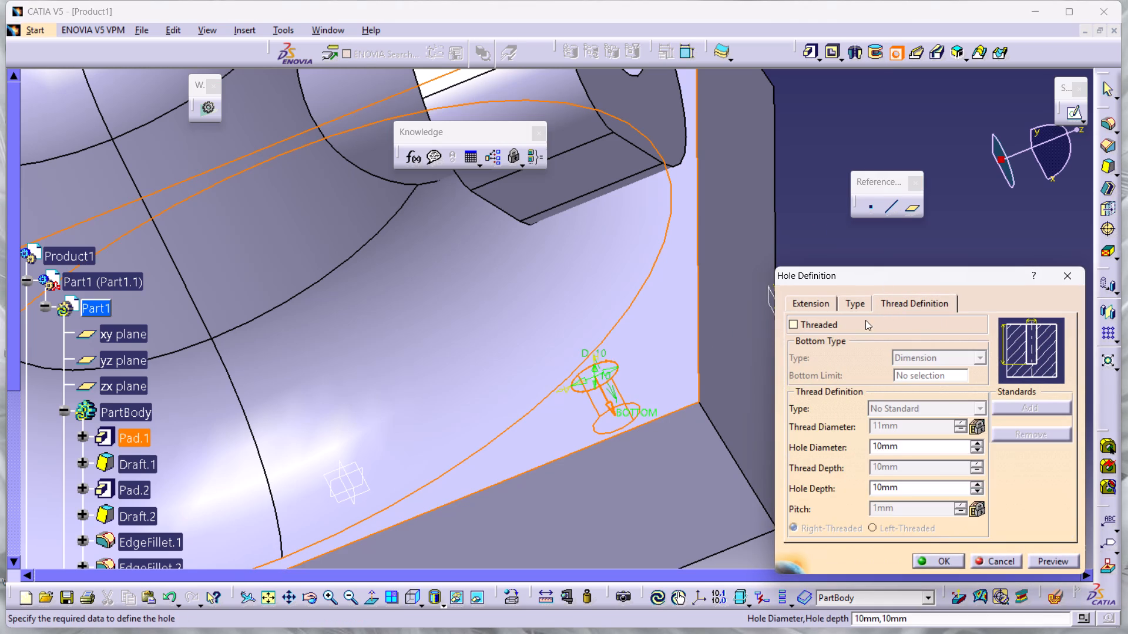
pyautogui.click(862, 303)
pyautogui.click(944, 325)
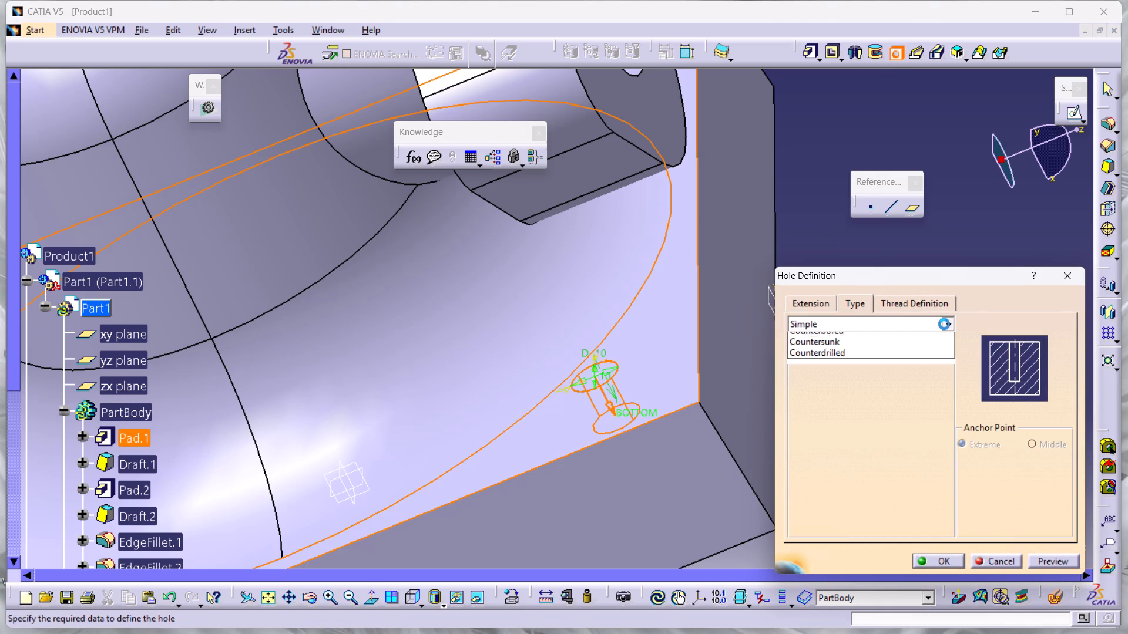
pyautogui.click(927, 359)
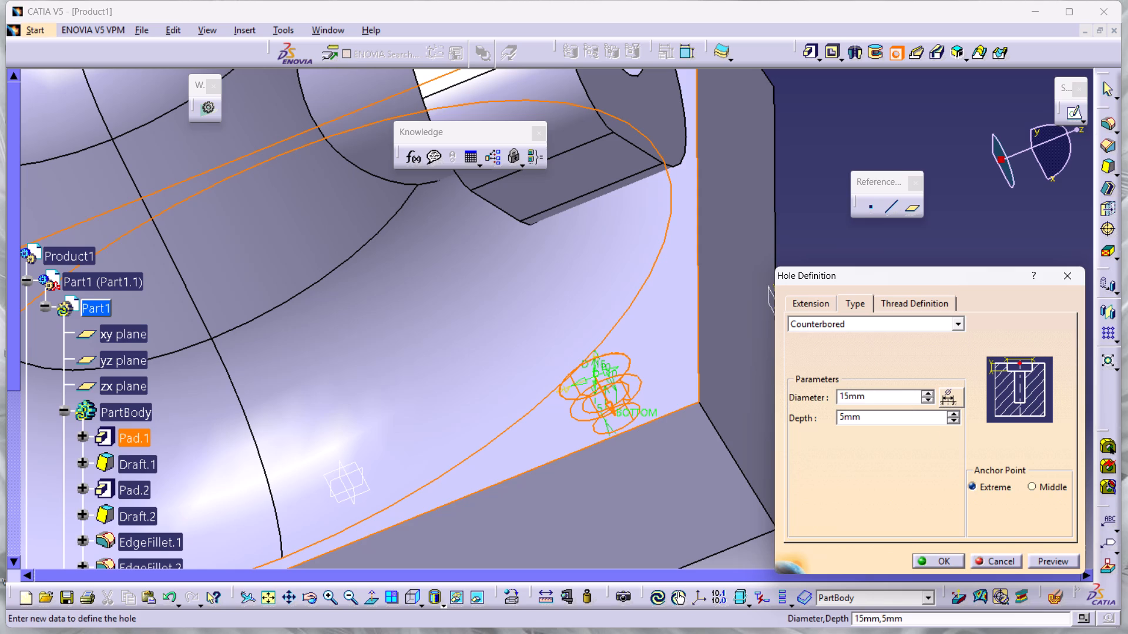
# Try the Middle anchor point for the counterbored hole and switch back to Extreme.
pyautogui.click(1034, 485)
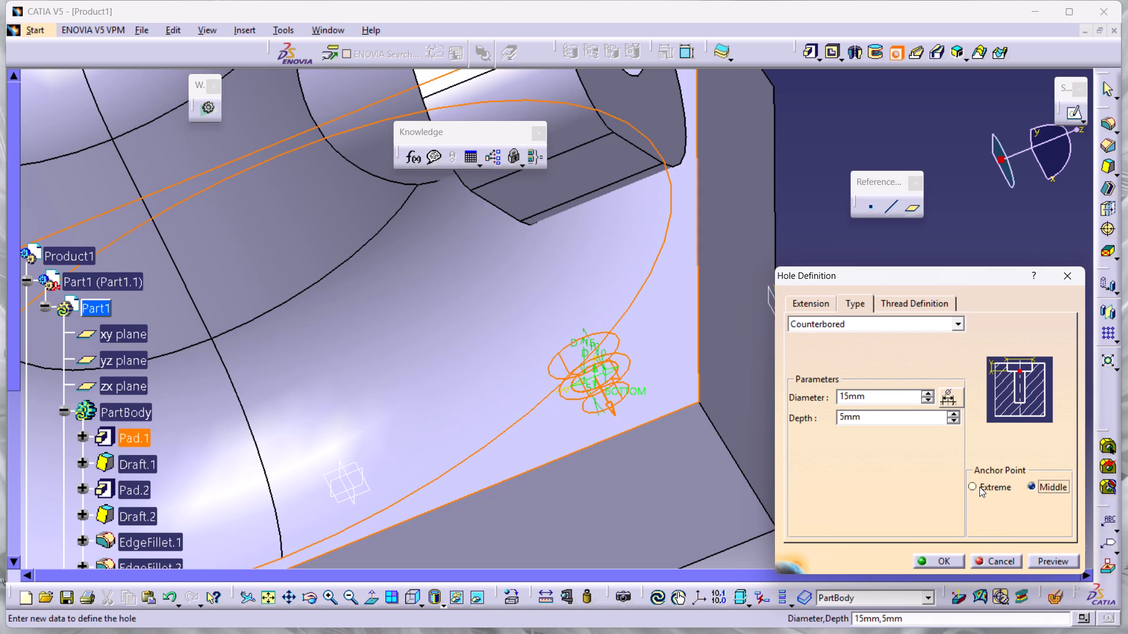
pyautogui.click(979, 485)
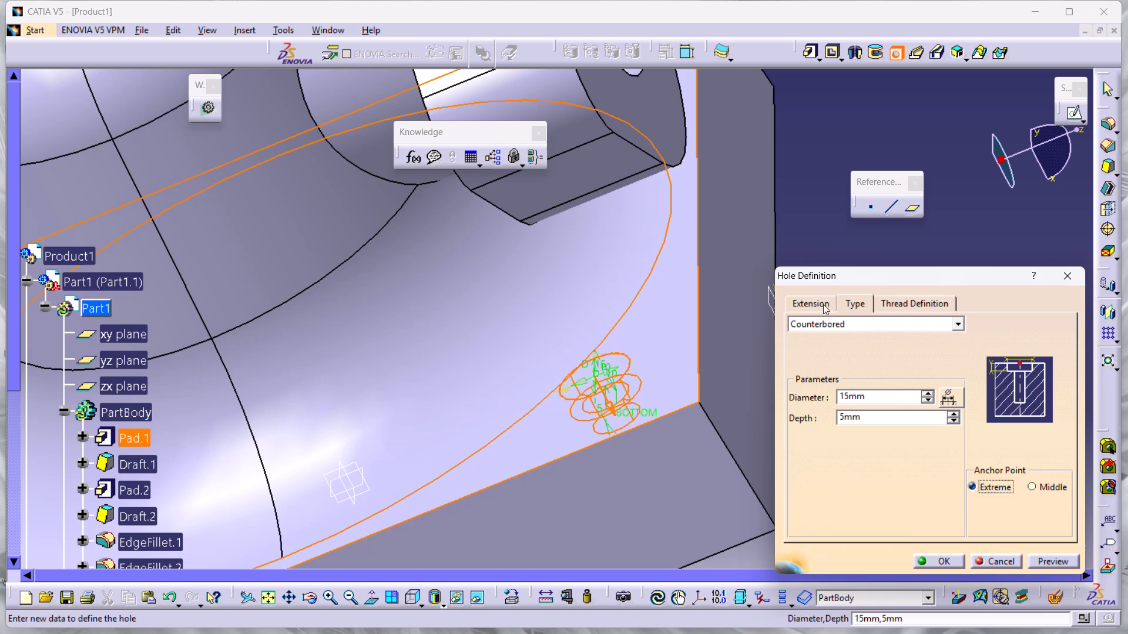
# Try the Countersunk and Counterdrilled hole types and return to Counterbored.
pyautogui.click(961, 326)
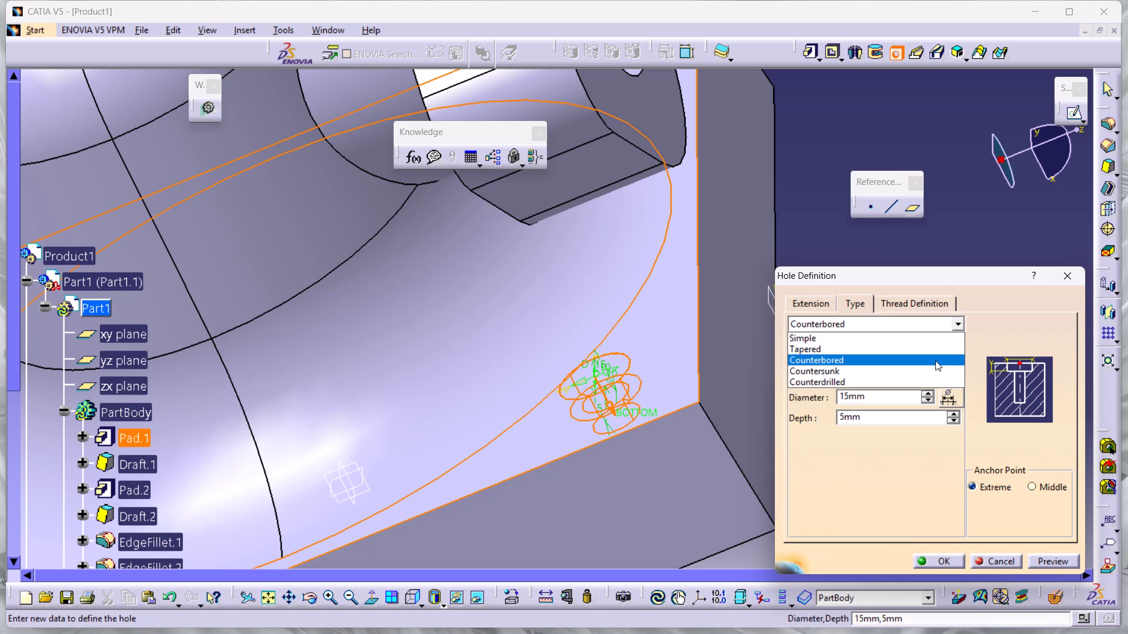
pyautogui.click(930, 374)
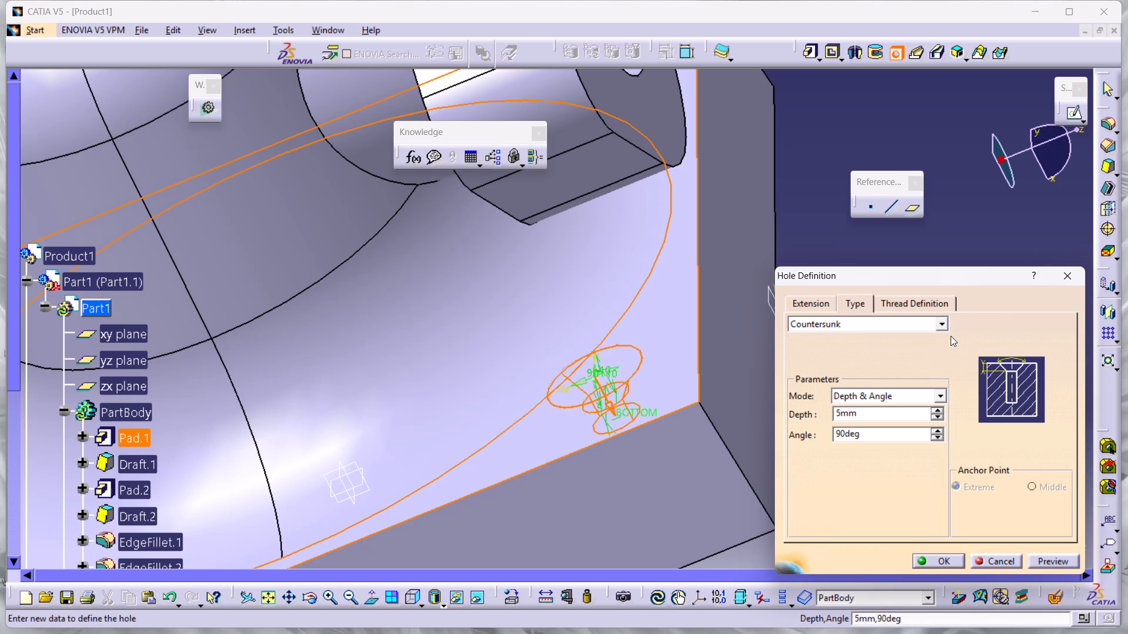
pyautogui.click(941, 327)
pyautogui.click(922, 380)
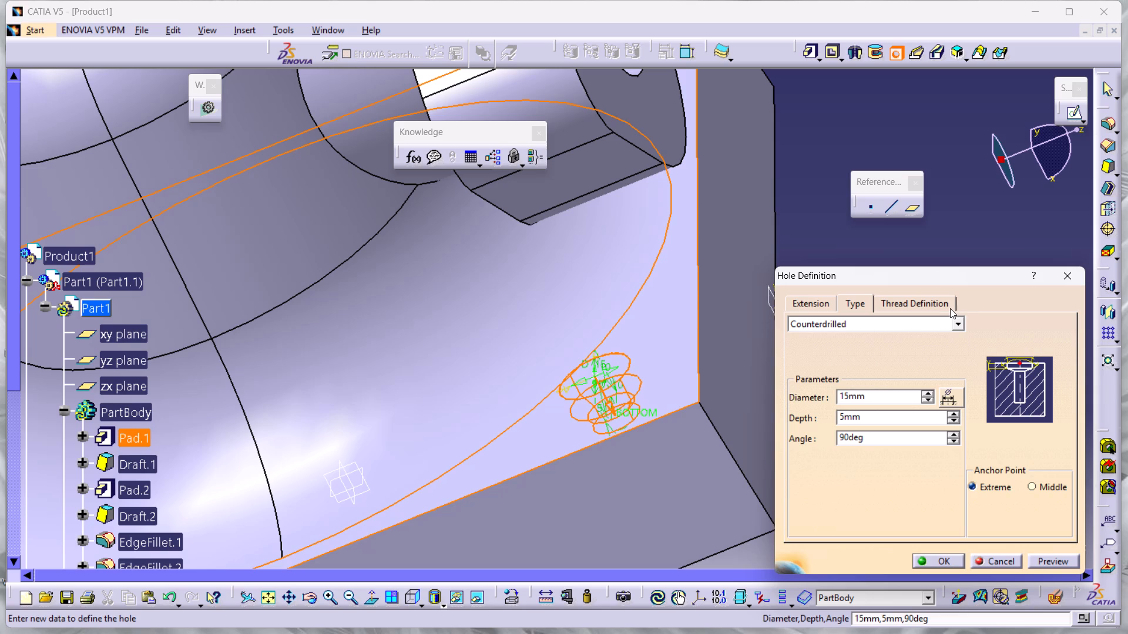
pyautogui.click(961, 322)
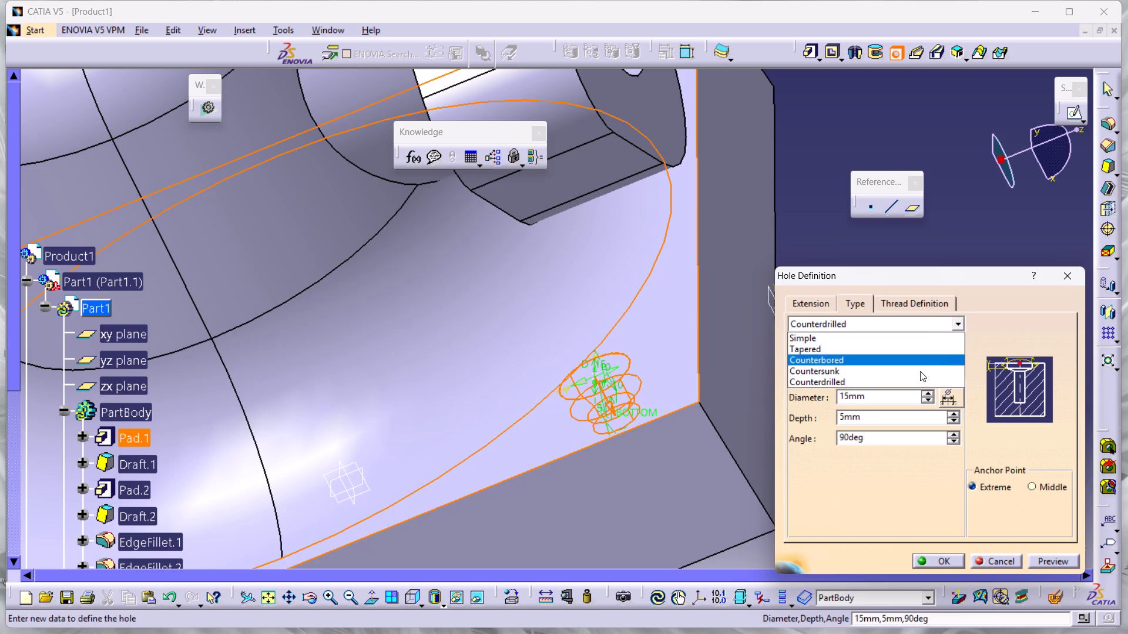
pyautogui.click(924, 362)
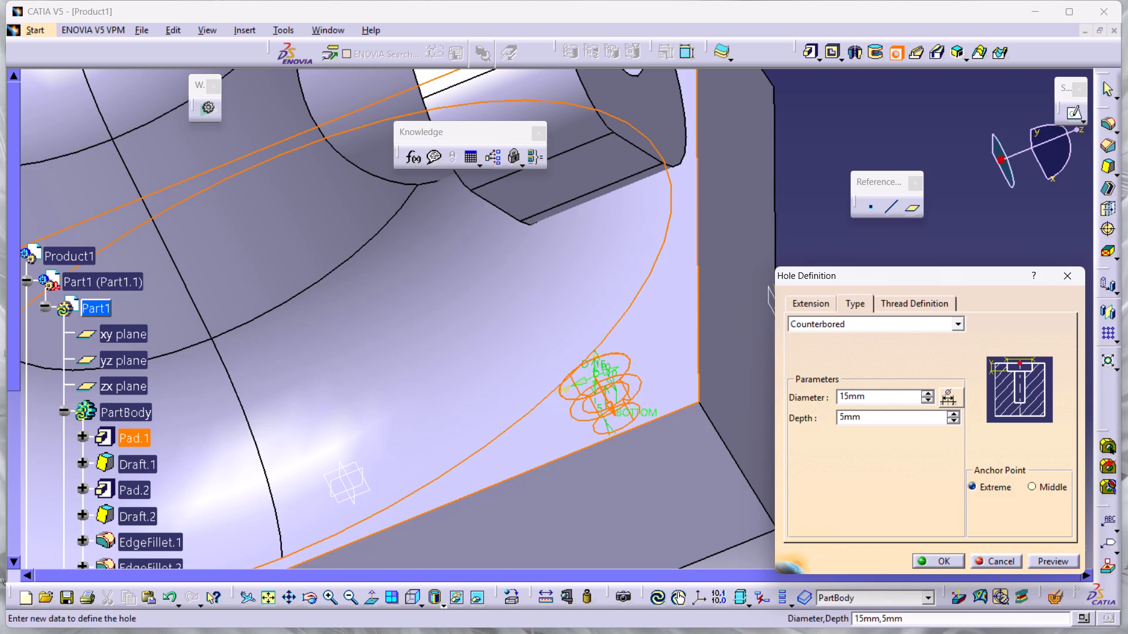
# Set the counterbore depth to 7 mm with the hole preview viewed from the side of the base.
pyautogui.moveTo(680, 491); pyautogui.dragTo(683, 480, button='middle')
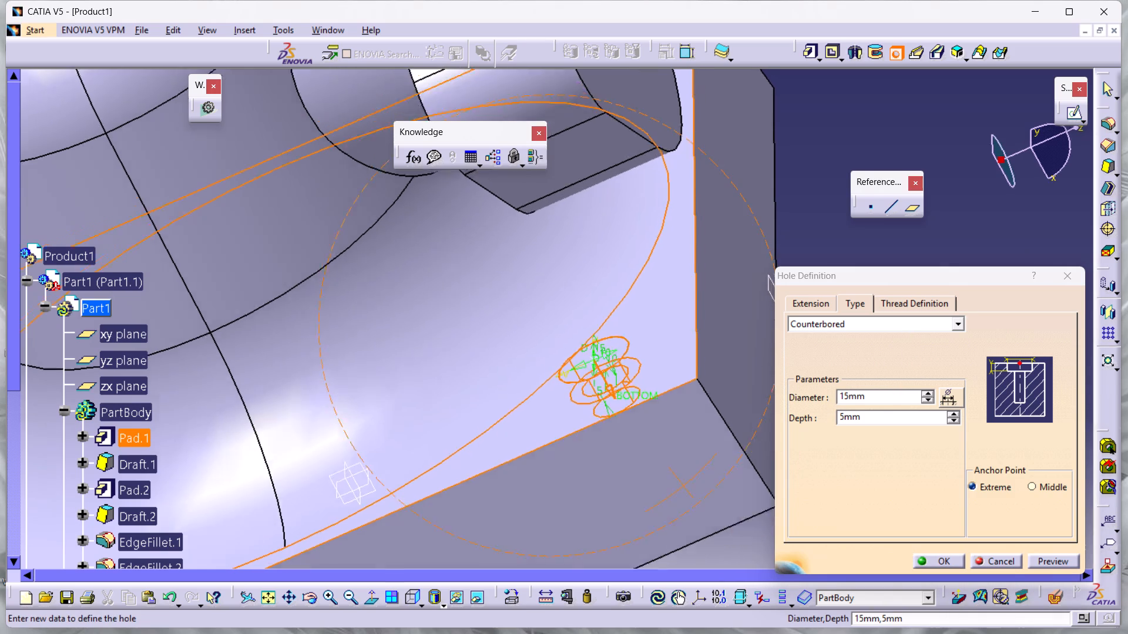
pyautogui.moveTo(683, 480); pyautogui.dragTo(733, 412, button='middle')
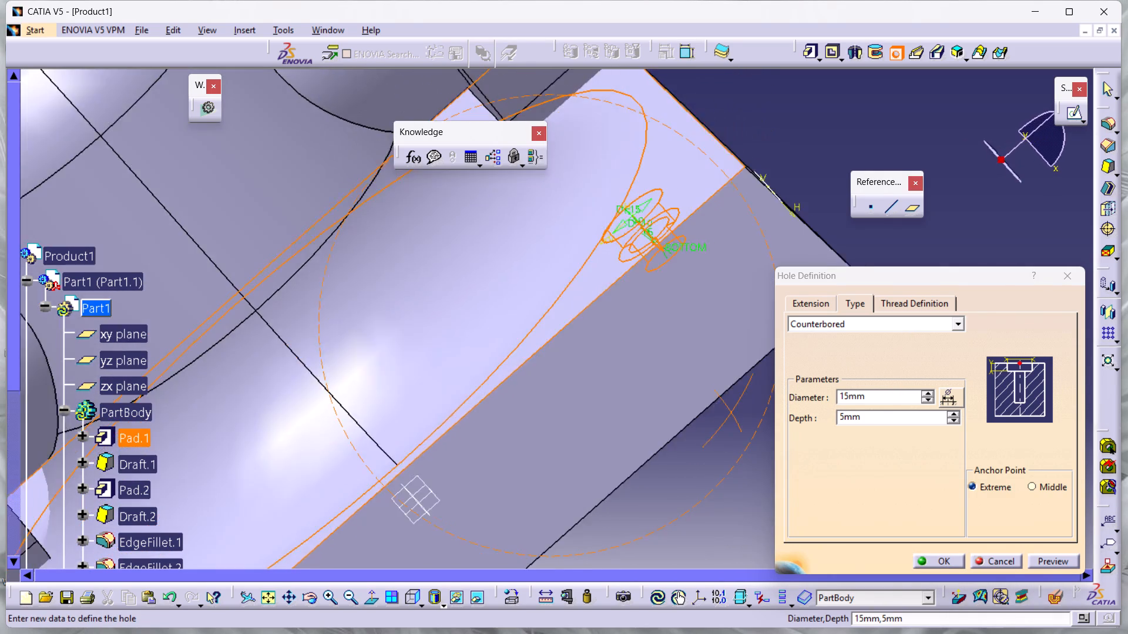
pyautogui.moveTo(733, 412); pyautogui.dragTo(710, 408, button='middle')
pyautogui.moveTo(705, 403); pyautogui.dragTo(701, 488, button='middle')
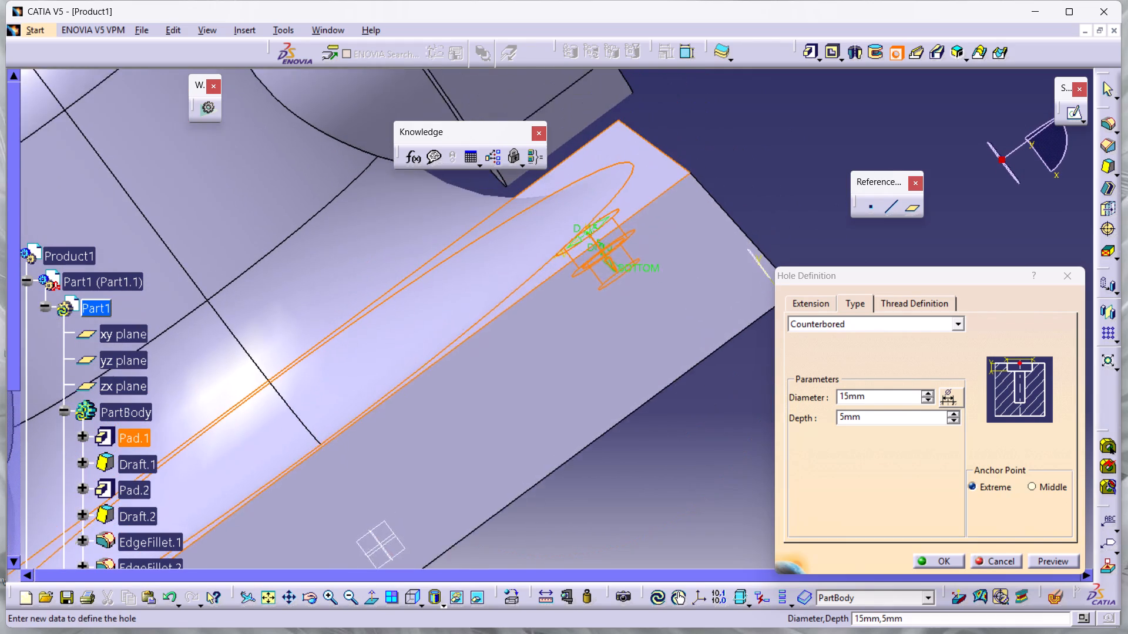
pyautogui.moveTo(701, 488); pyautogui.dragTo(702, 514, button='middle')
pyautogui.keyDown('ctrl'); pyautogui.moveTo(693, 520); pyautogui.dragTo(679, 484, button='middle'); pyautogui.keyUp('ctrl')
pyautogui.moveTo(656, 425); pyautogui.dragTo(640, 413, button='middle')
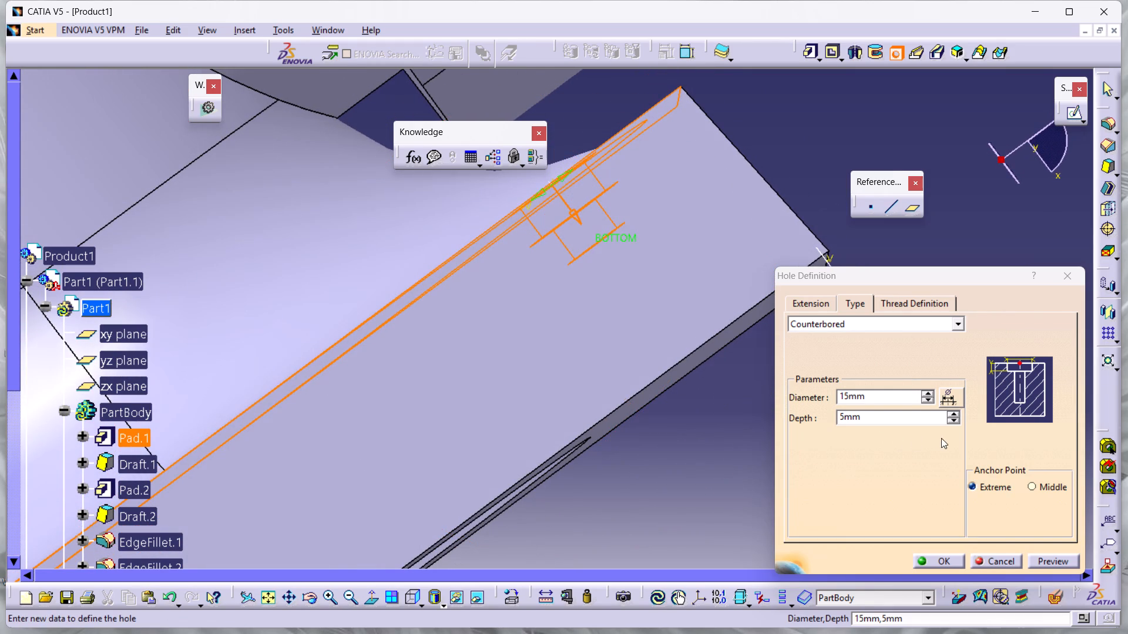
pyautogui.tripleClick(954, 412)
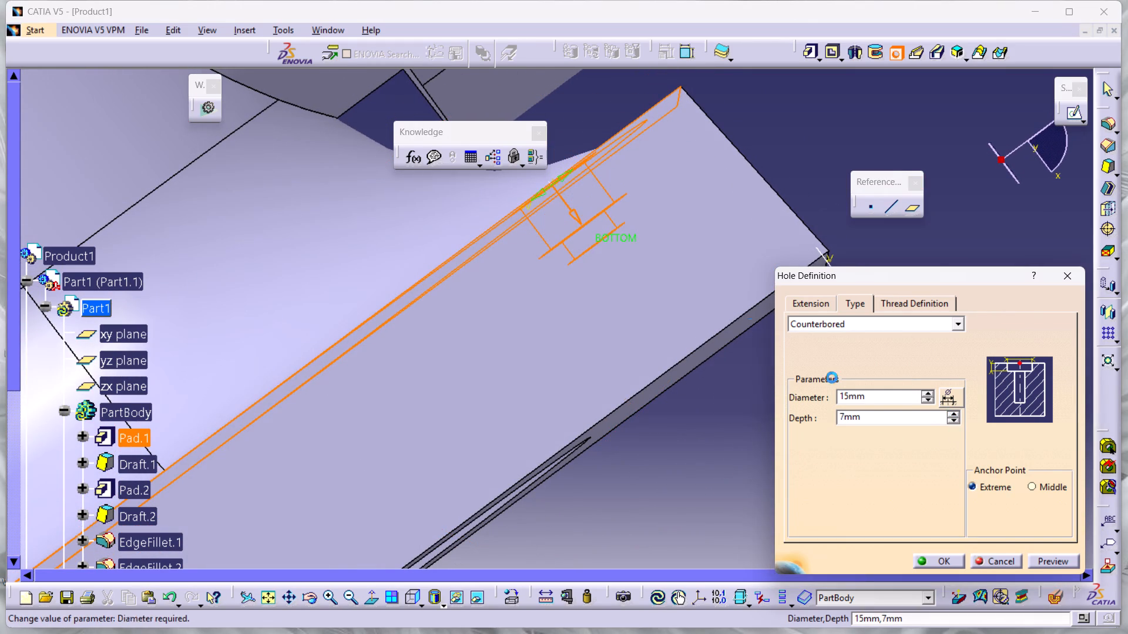
# Extend the hole's bottom limit through the base to just beyond its underside.
pyautogui.click(609, 241)
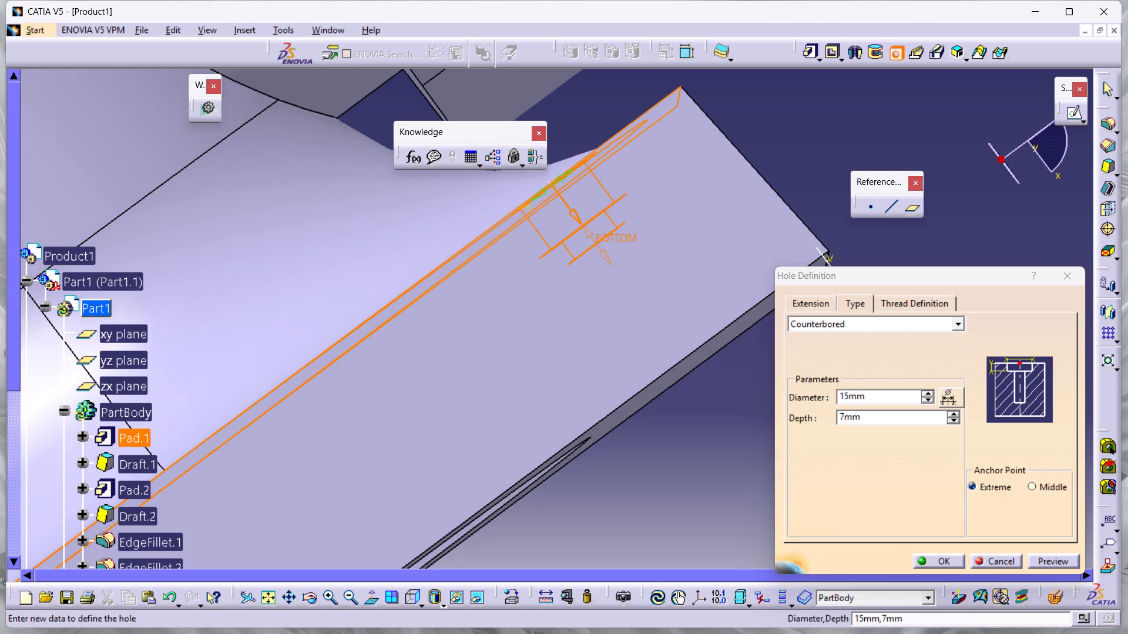
pyautogui.click(611, 237)
pyautogui.moveTo(619, 238); pyautogui.dragTo(662, 331)
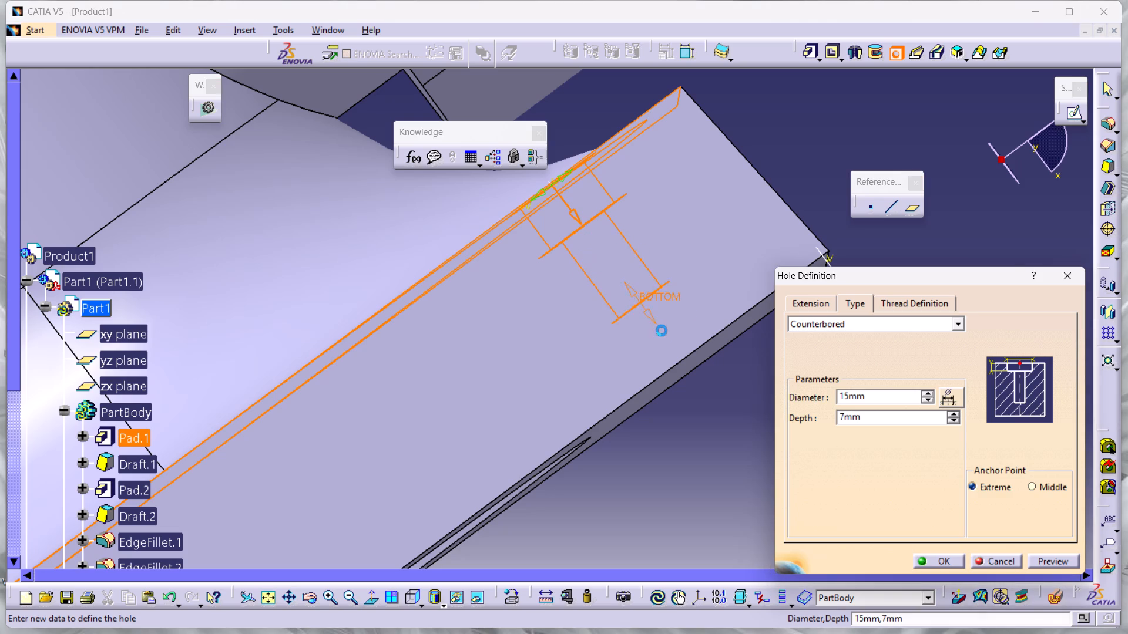
pyautogui.moveTo(662, 331); pyautogui.dragTo(704, 390)
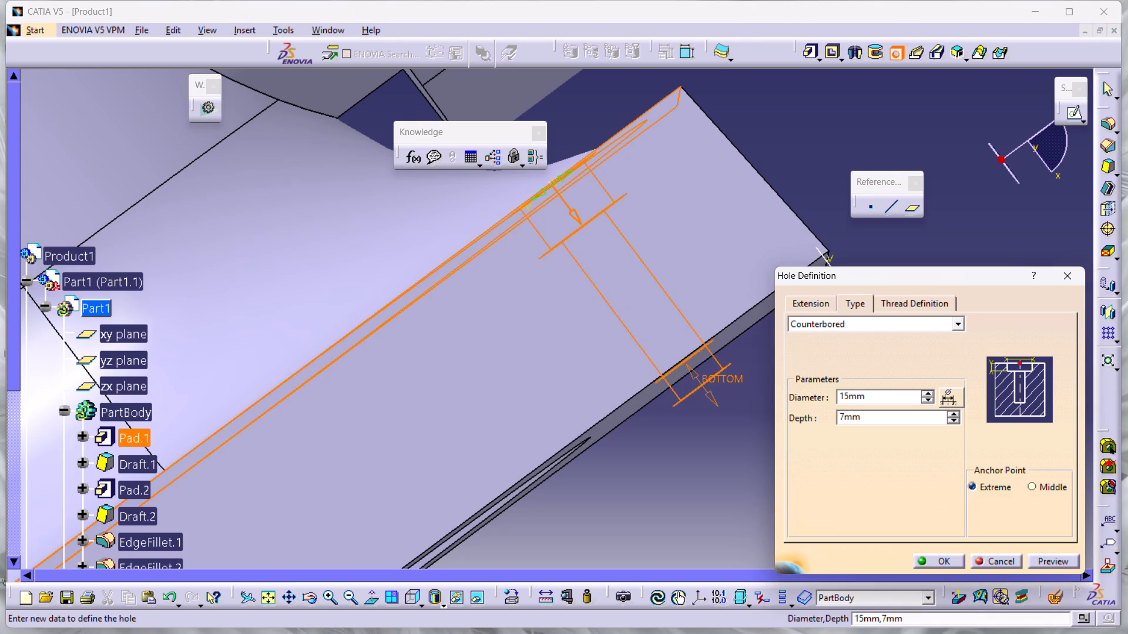
pyautogui.moveTo(704, 390); pyautogui.dragTo(711, 402)
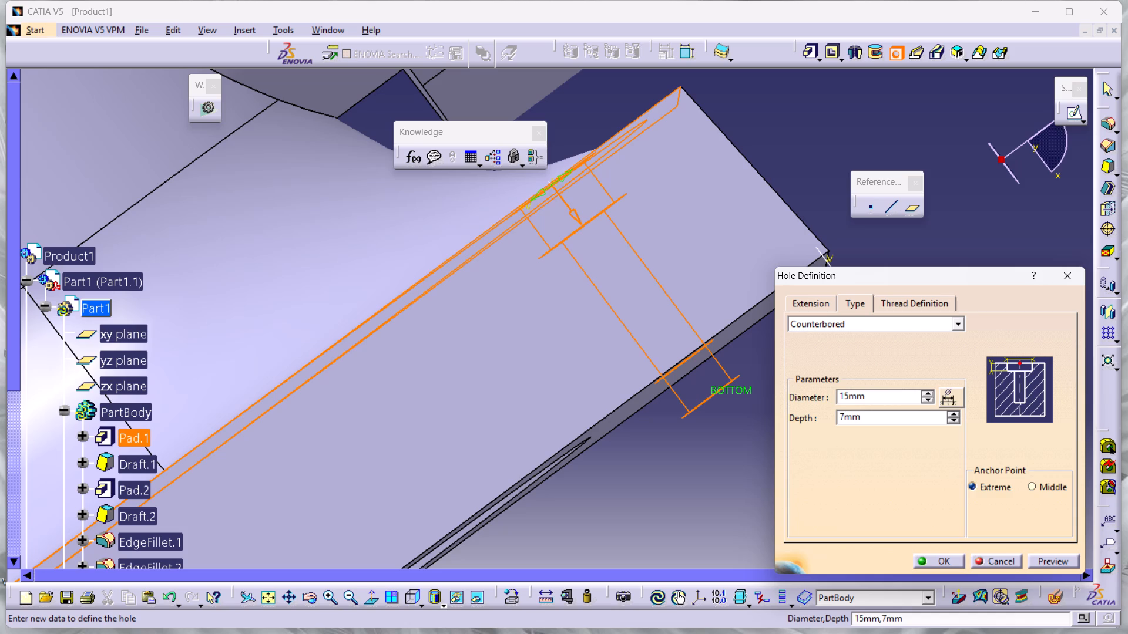
# Set the counterbore depth to 15 mm.
pyautogui.tripleClick(955, 410)
pyautogui.tripleClick(955, 410)
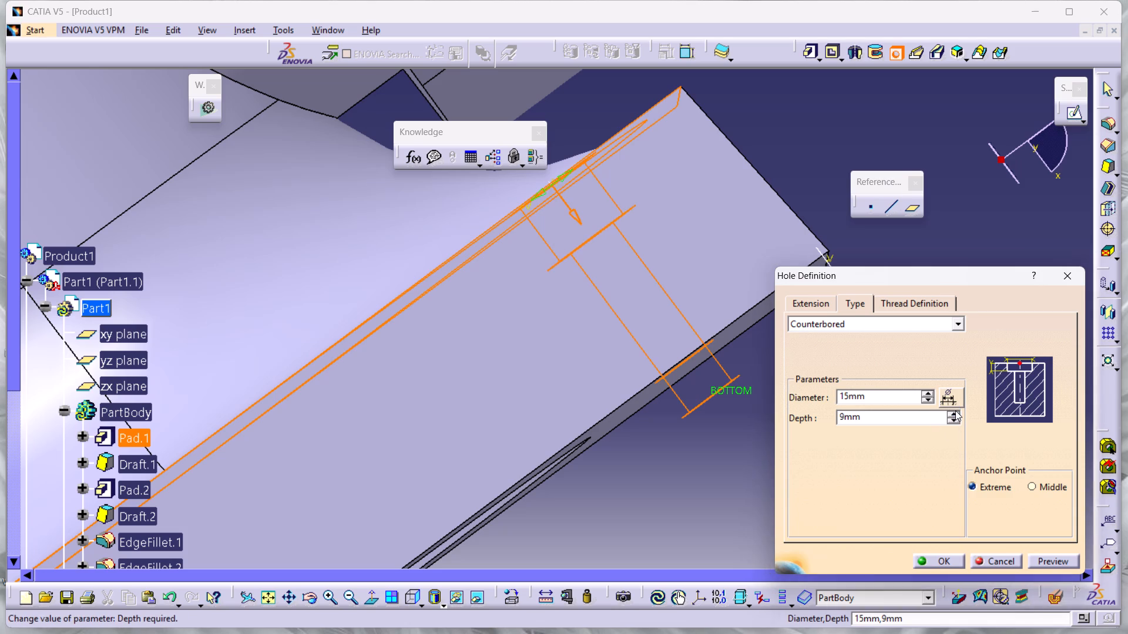
pyautogui.tripleClick(955, 411)
pyautogui.tripleClick(955, 411)
pyautogui.tripleClick(955, 411)
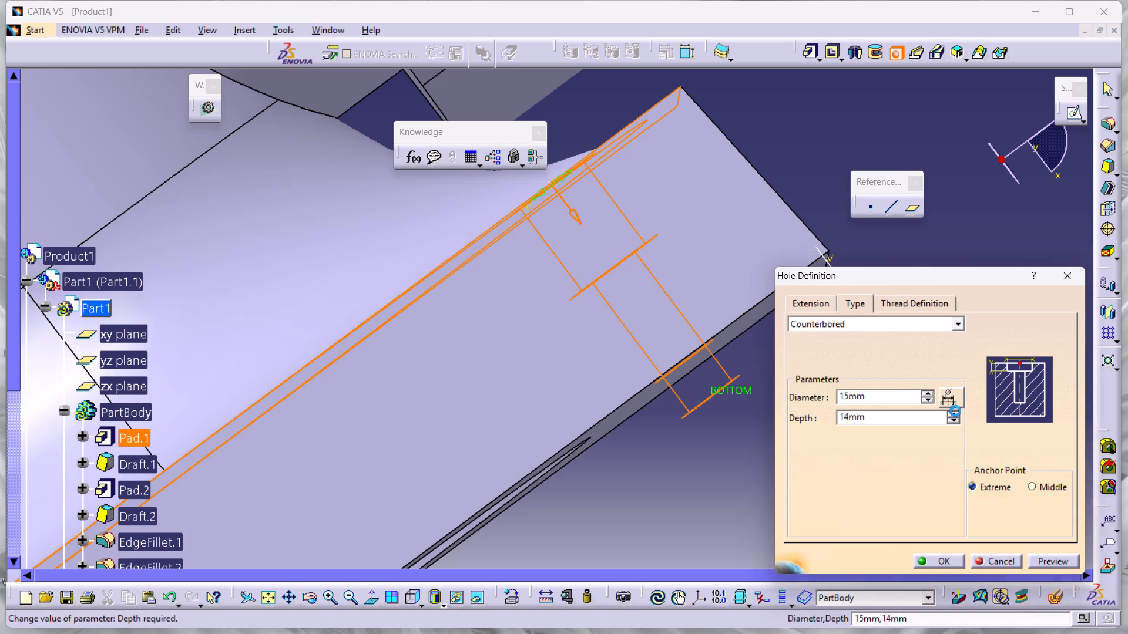
pyautogui.click(955, 411)
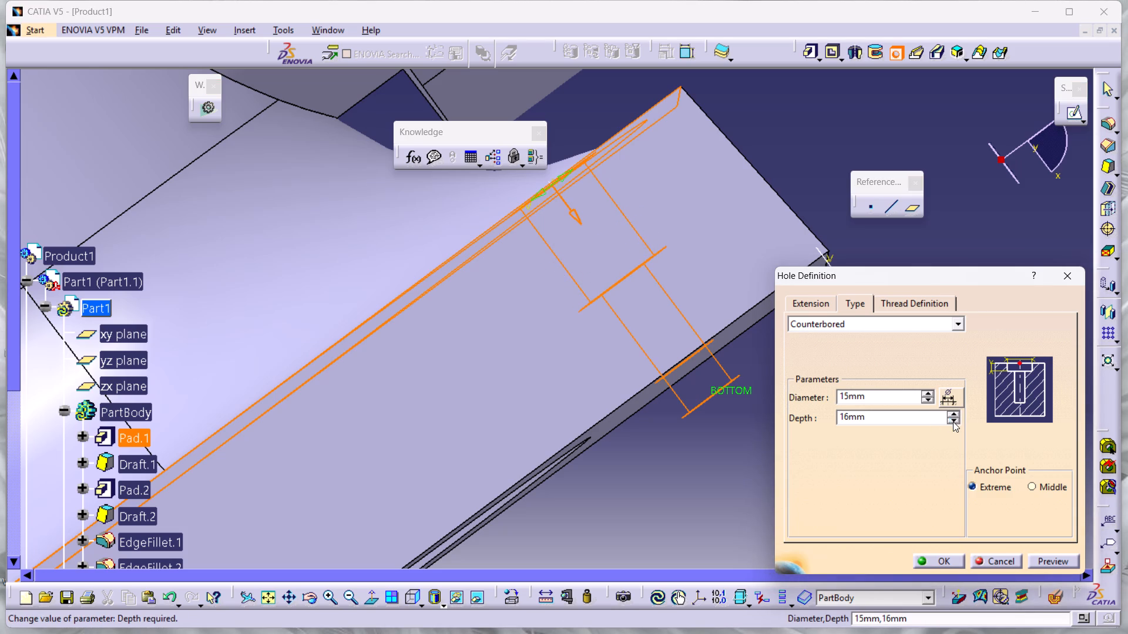
pyautogui.click(953, 421)
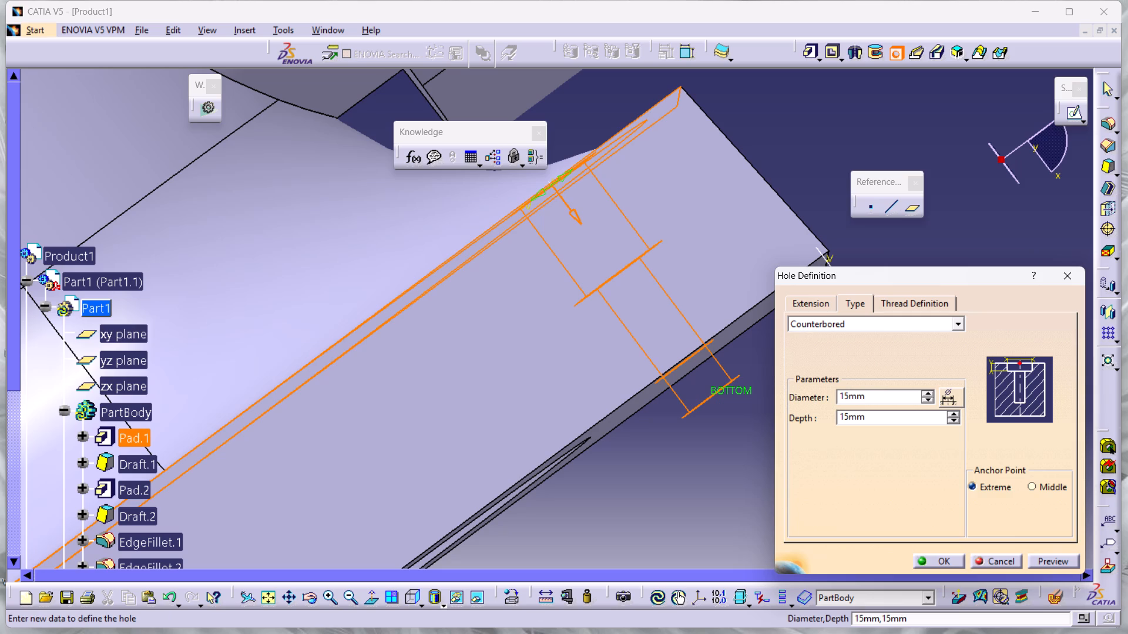
# Pull the hole's bottom limit back slightly, keeping it just past the base's underside.
pyautogui.moveTo(710, 397); pyautogui.dragTo(684, 384)
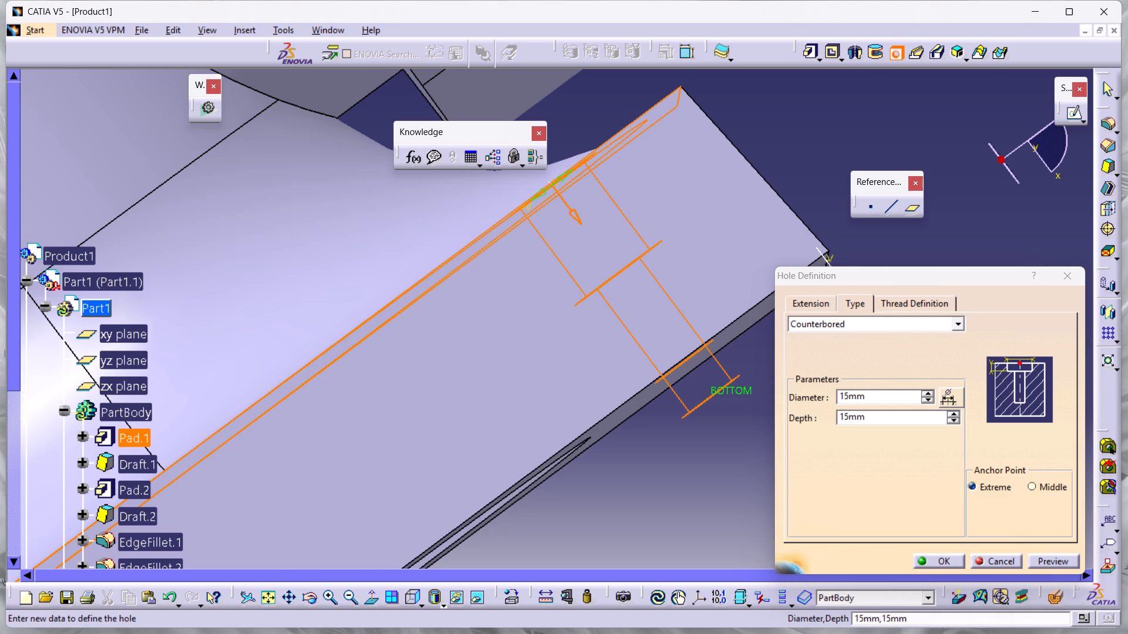
pyautogui.moveTo(714, 389); pyautogui.dragTo(693, 372)
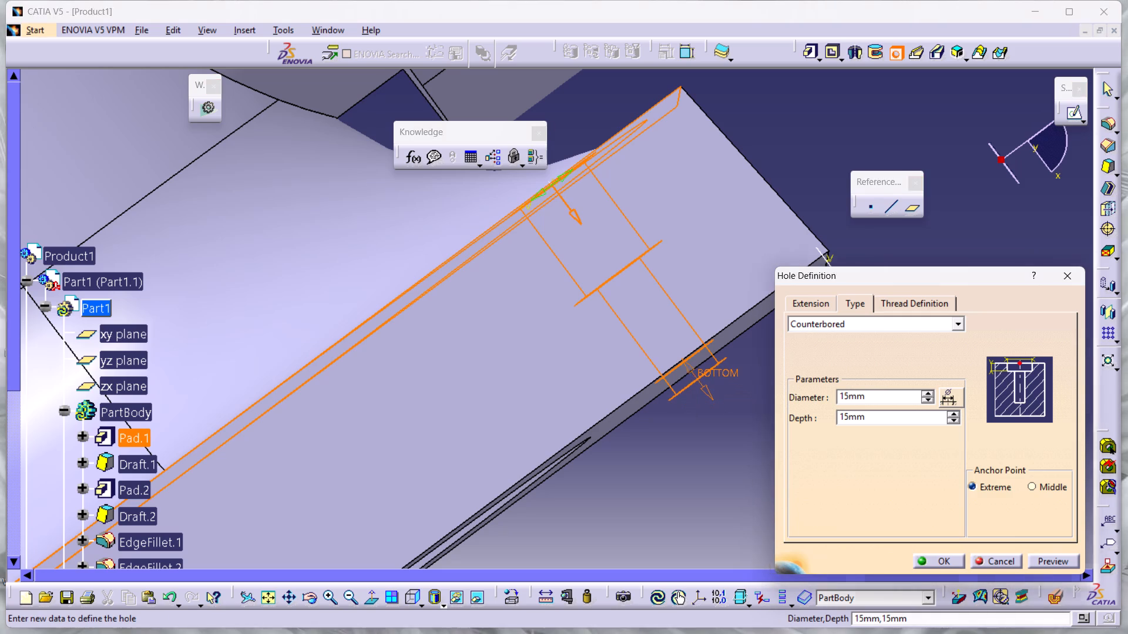
pyautogui.moveTo(693, 372); pyautogui.dragTo(690, 368)
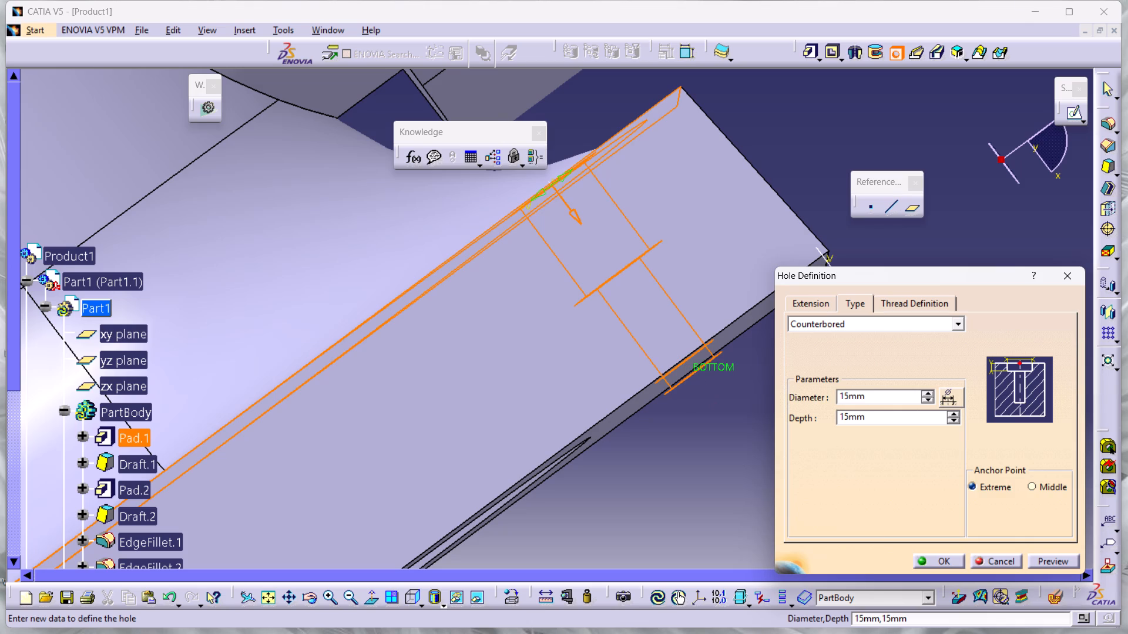
# Set the counterbore diameter to 20 mm.
pyautogui.tripleClick(924, 392)
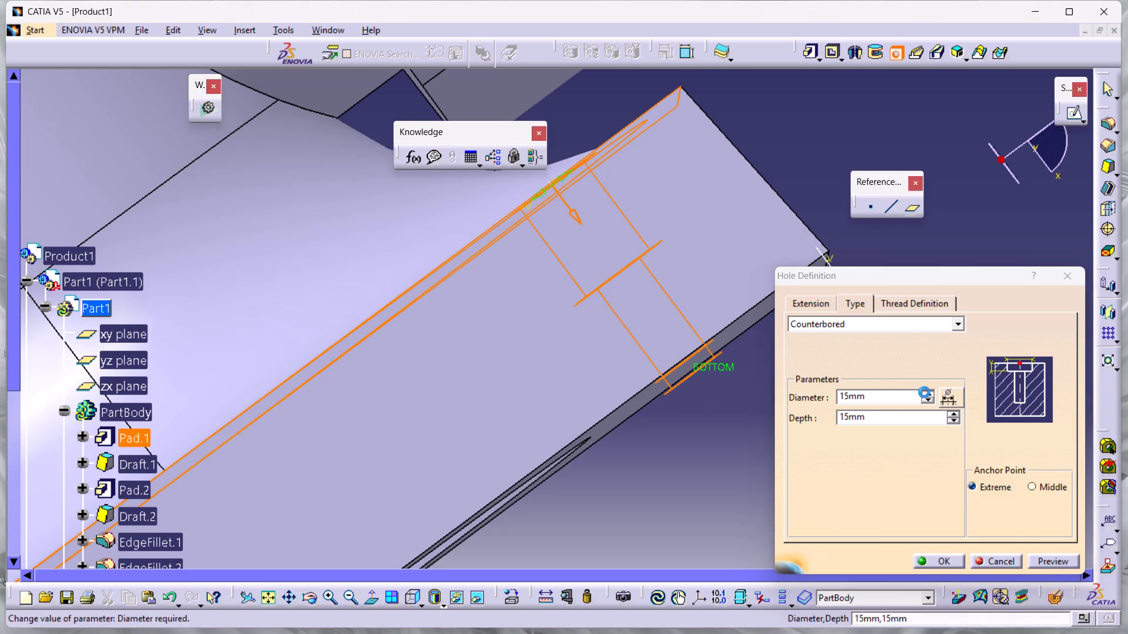
pyautogui.click(924, 392)
pyautogui.click(924, 392)
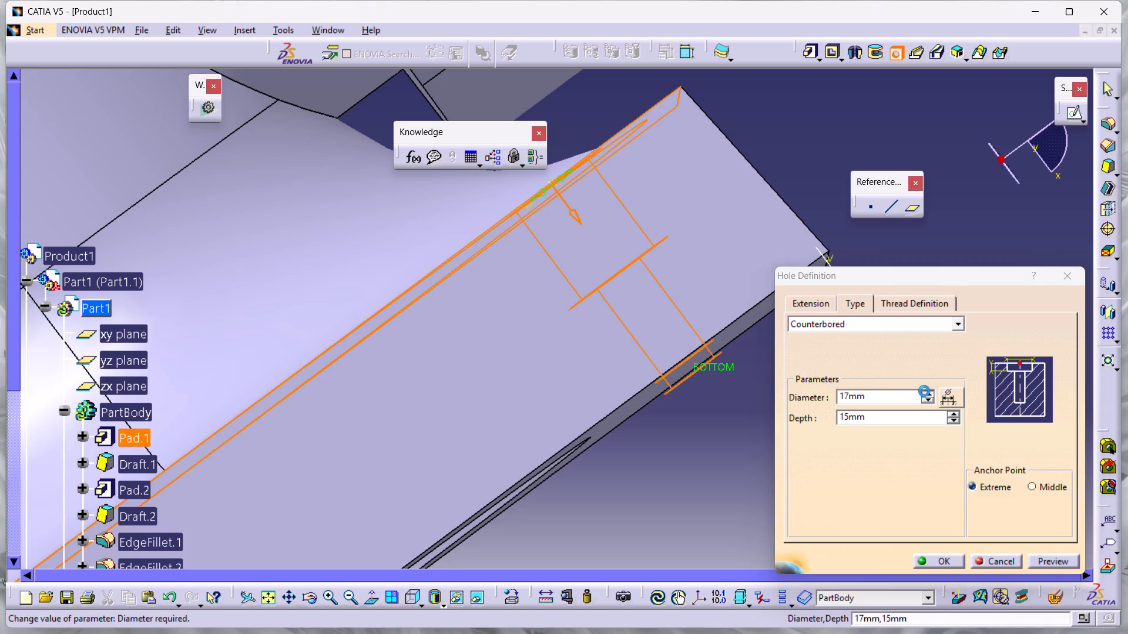
pyautogui.click(924, 391)
pyautogui.click(924, 391)
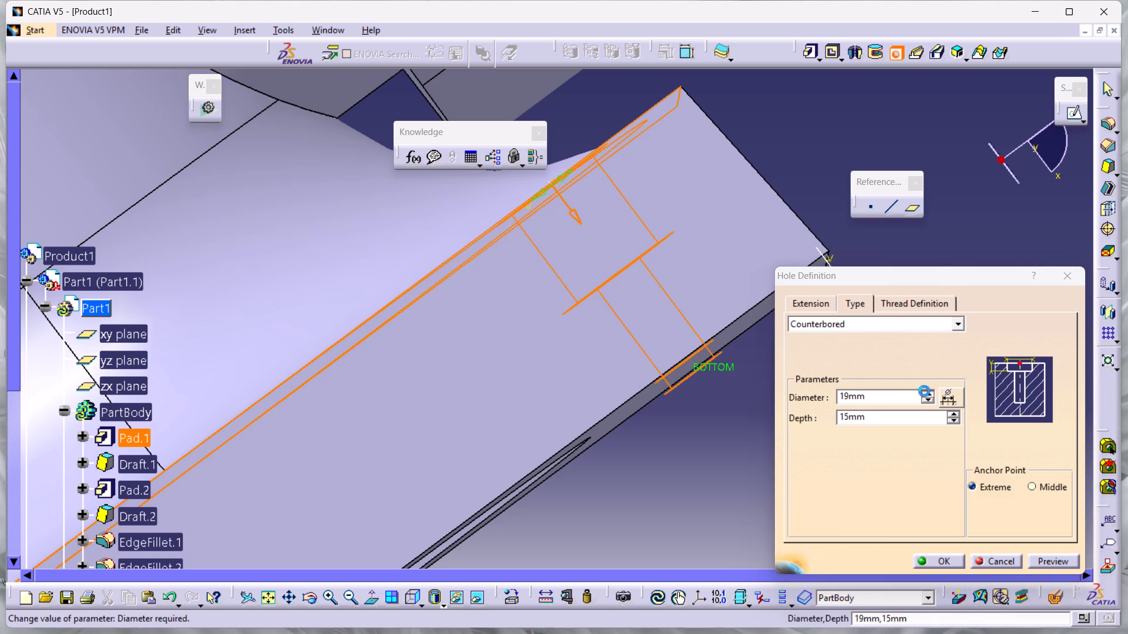
pyautogui.click(711, 527)
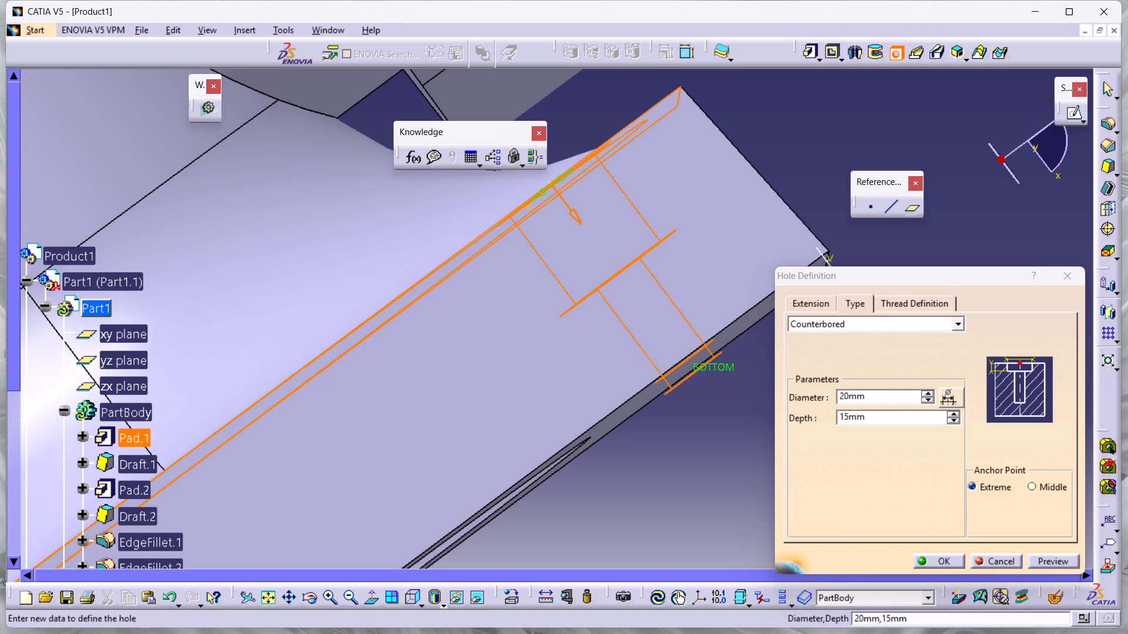
pyautogui.click(649, 359)
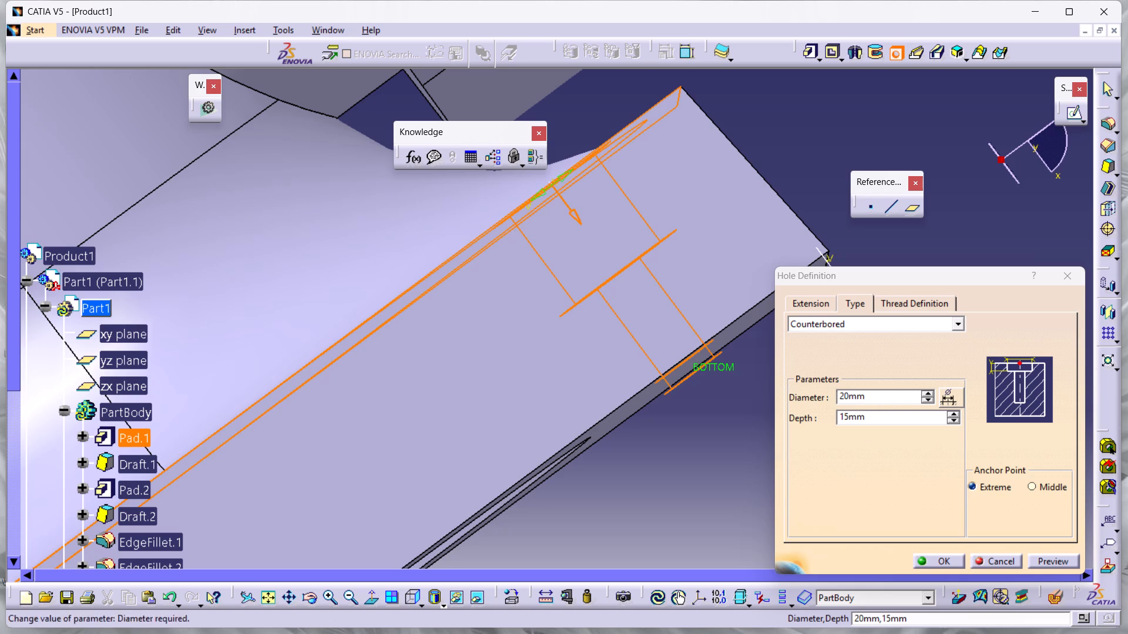
pyautogui.click(677, 309)
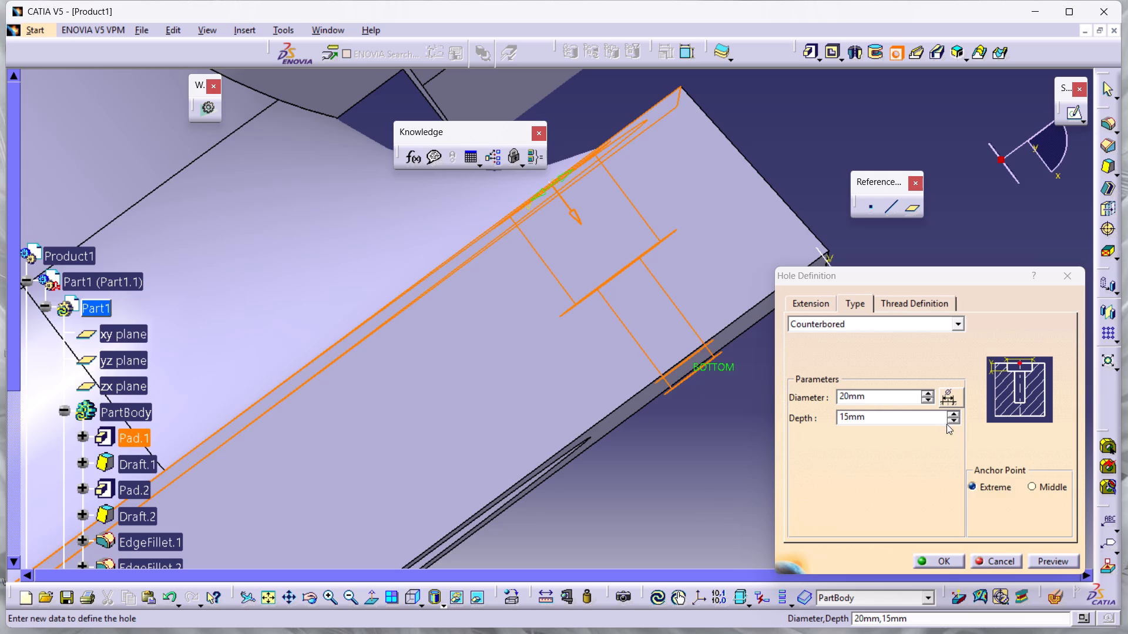
# Apply a symmetric numerical tolerance of 0.1 mm upper and -0.1 mm lower to the counterbore diameter.
pyautogui.click(944, 398)
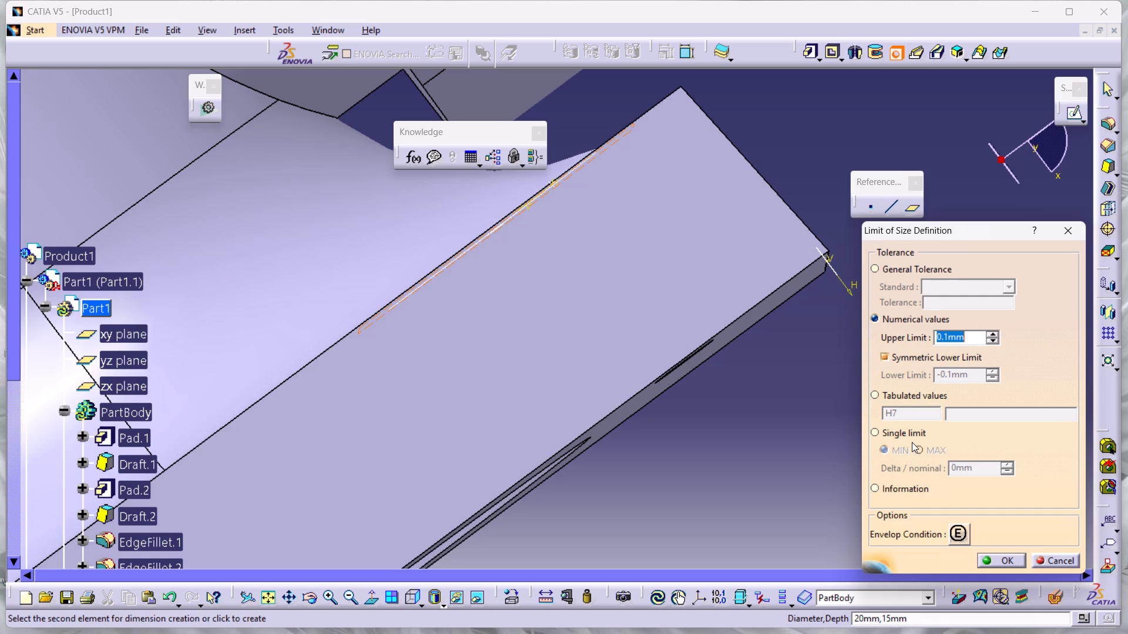
pyautogui.click(1002, 561)
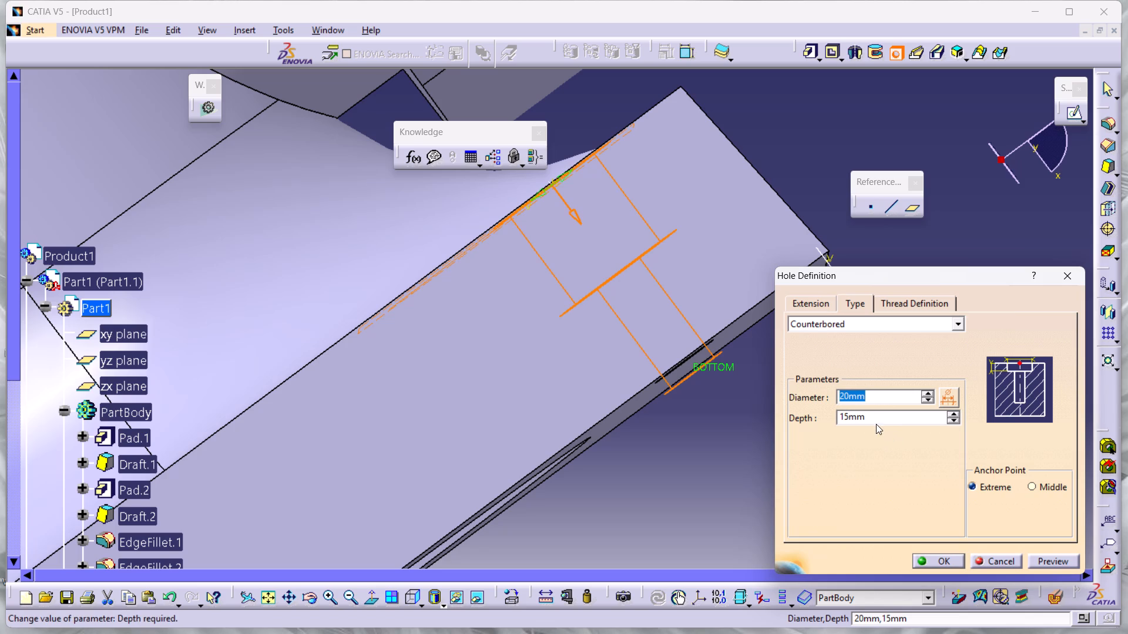
# Review the counterbore diameter's size limit settings and accept them.
pyautogui.click(950, 392)
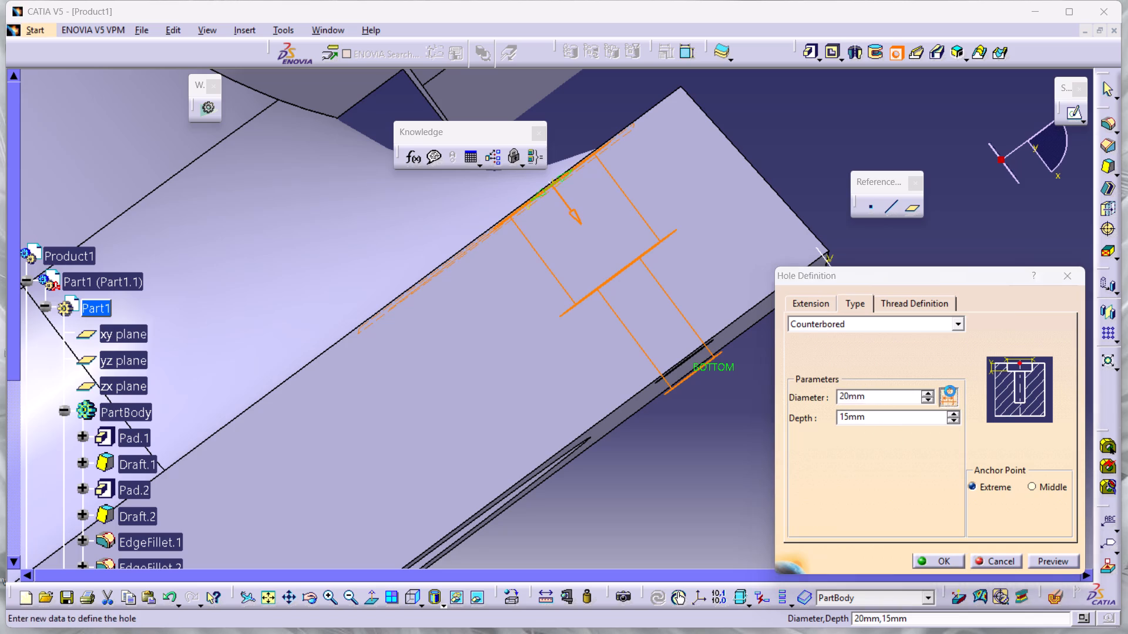
pyautogui.click(1003, 555)
pyautogui.click(970, 514)
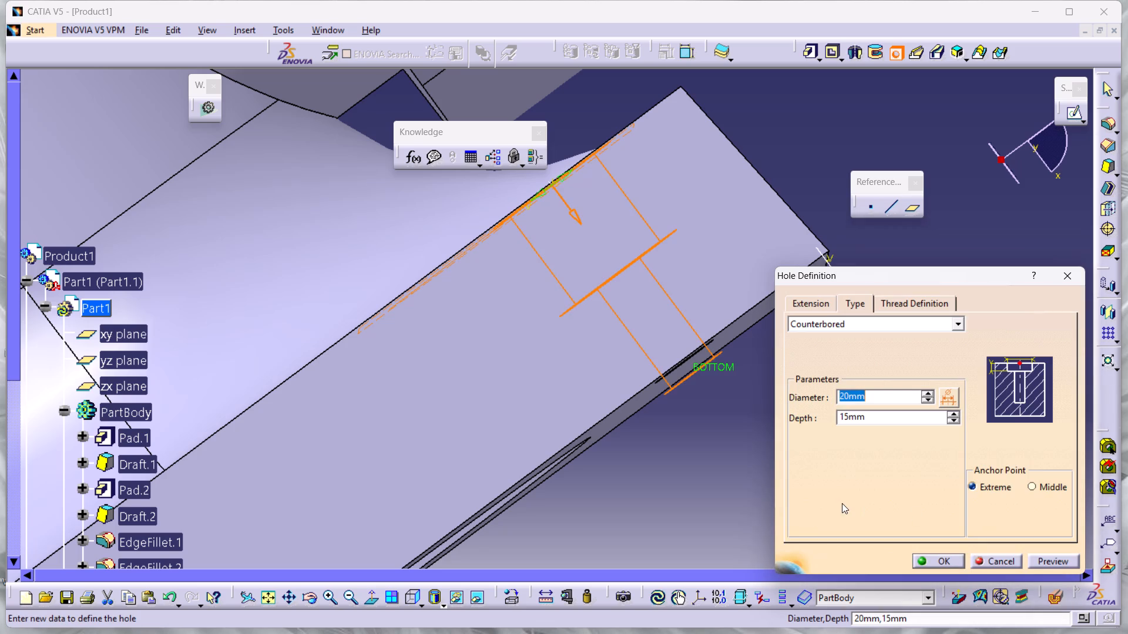
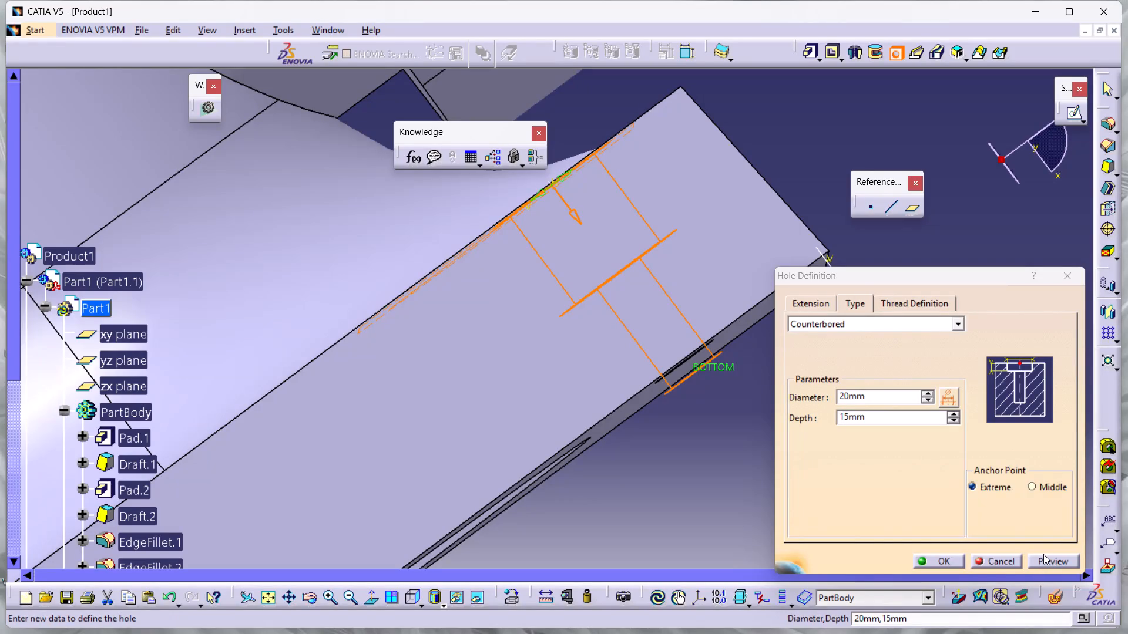
# Preview the counterbored hole, change its type to Simple, and keep the bottom shape Flat.
pyautogui.click(1043, 558)
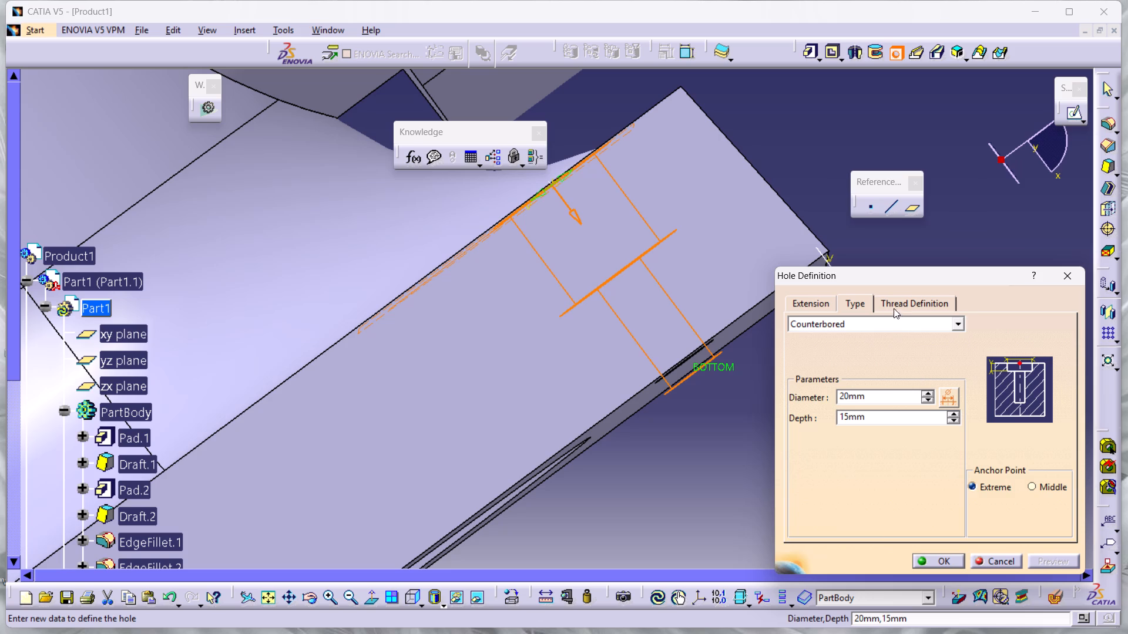
pyautogui.click(870, 319)
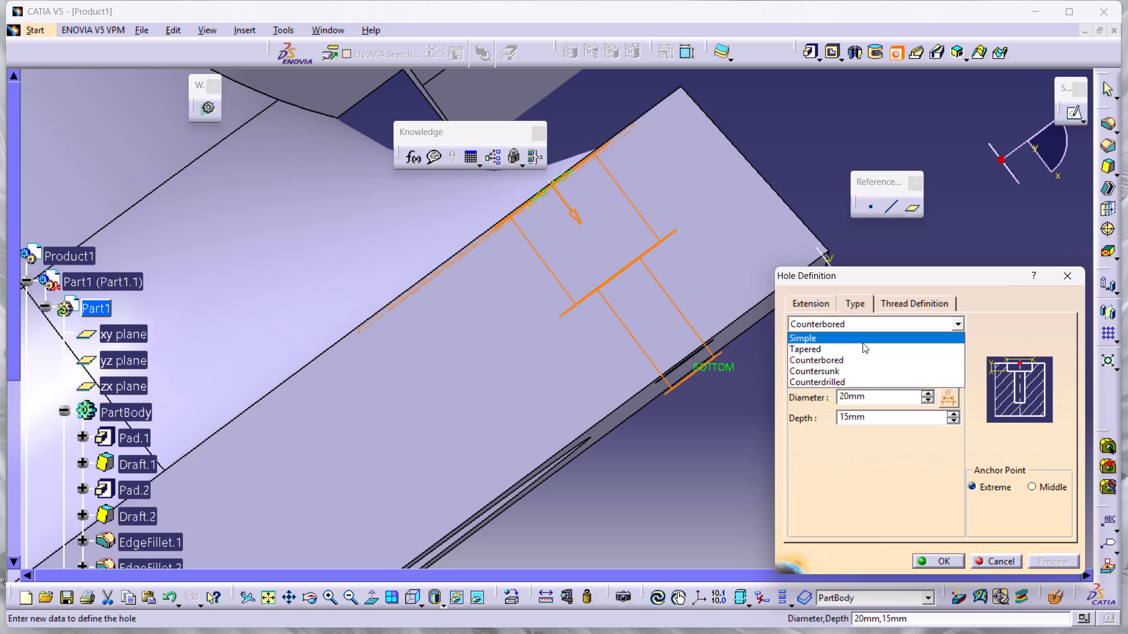
pyautogui.click(862, 342)
pyautogui.click(806, 305)
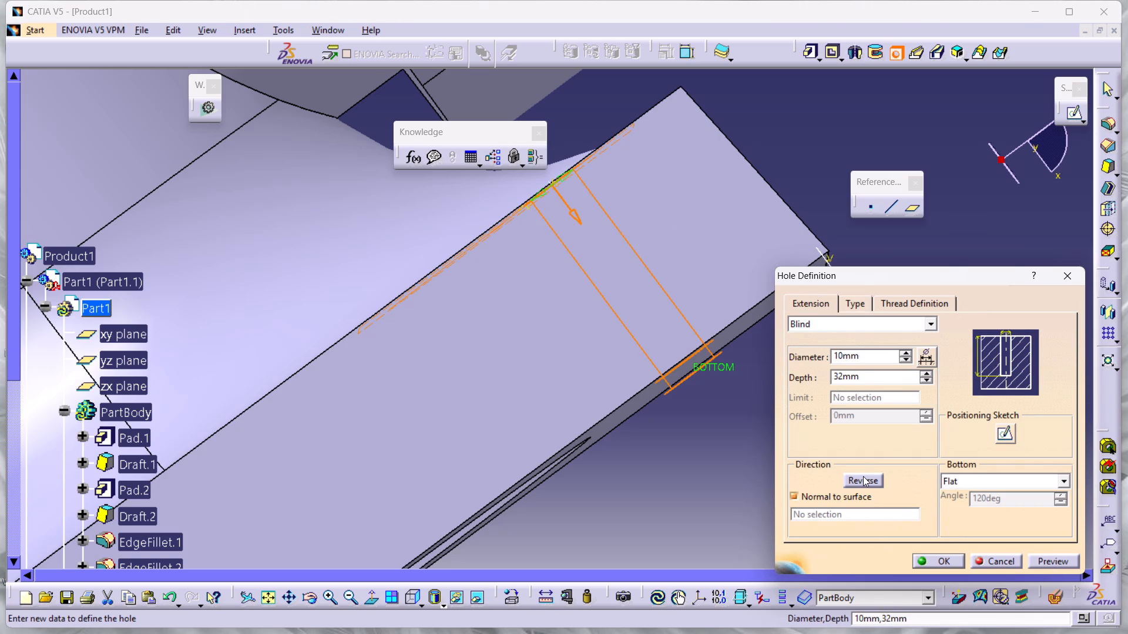
pyautogui.click(1065, 481)
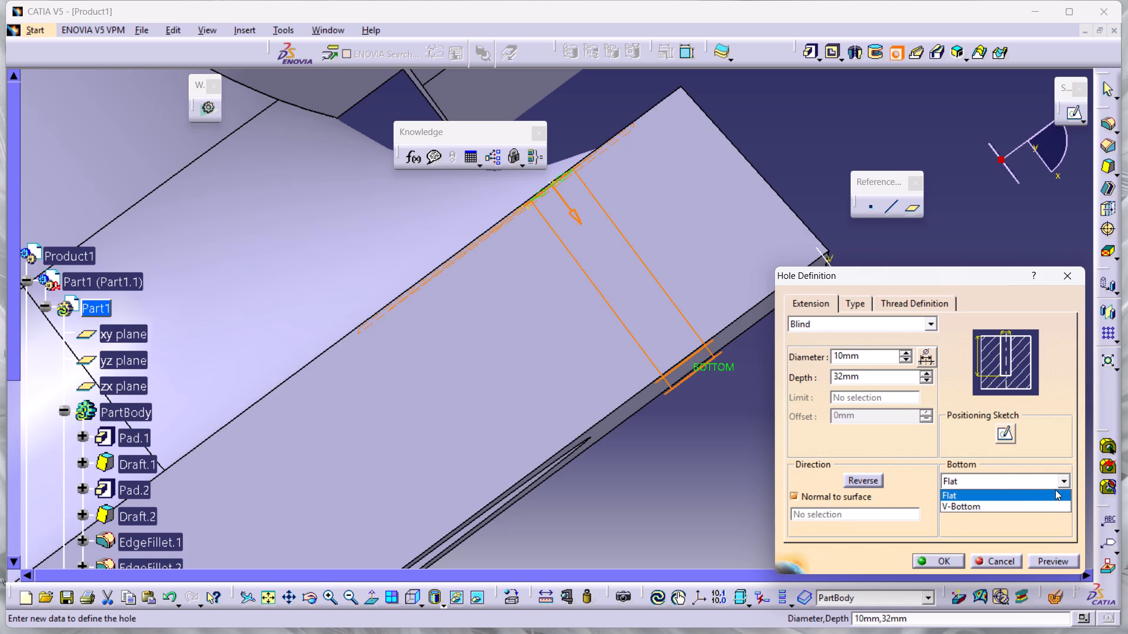
pyautogui.click(1062, 478)
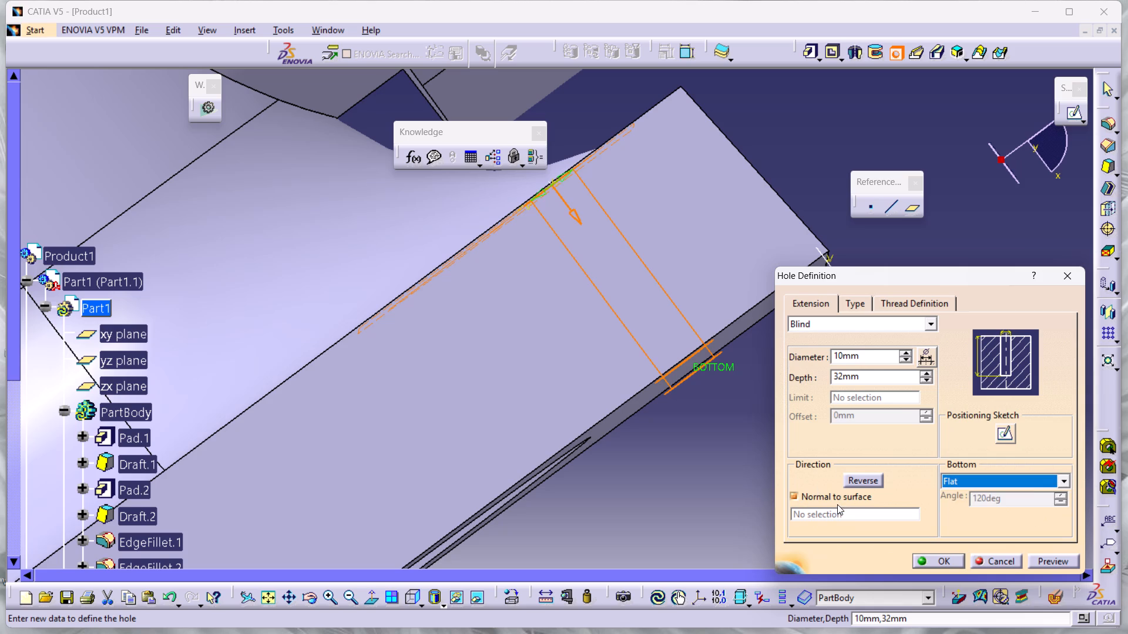
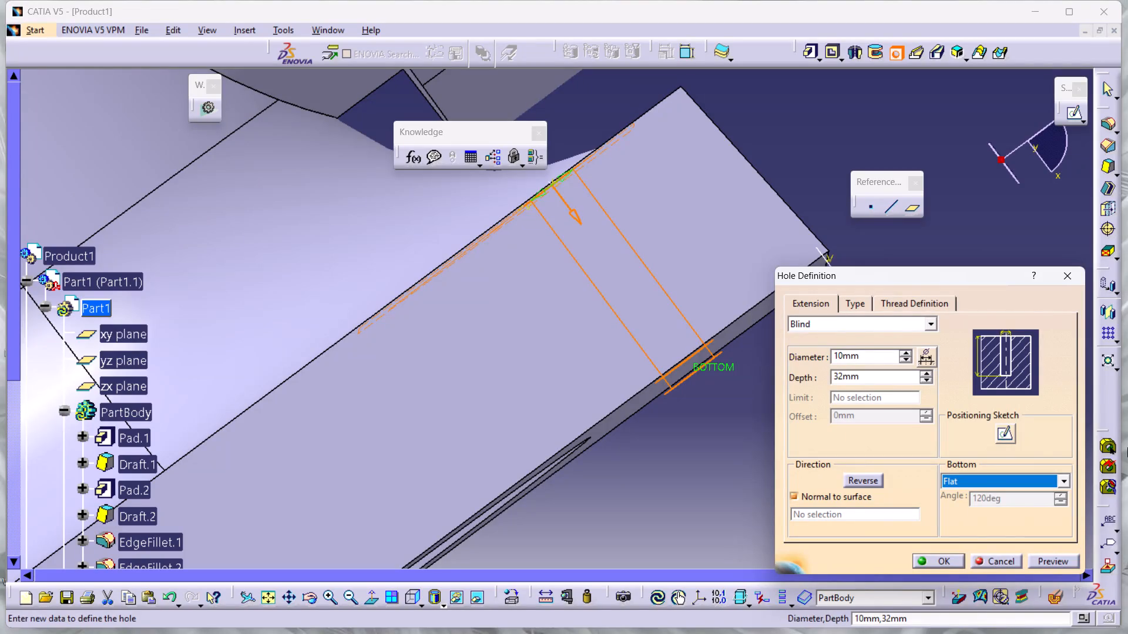
# Keep the hole's extension set to Blind and open the choice of hole types.
pyautogui.click(927, 322)
pyautogui.click(858, 301)
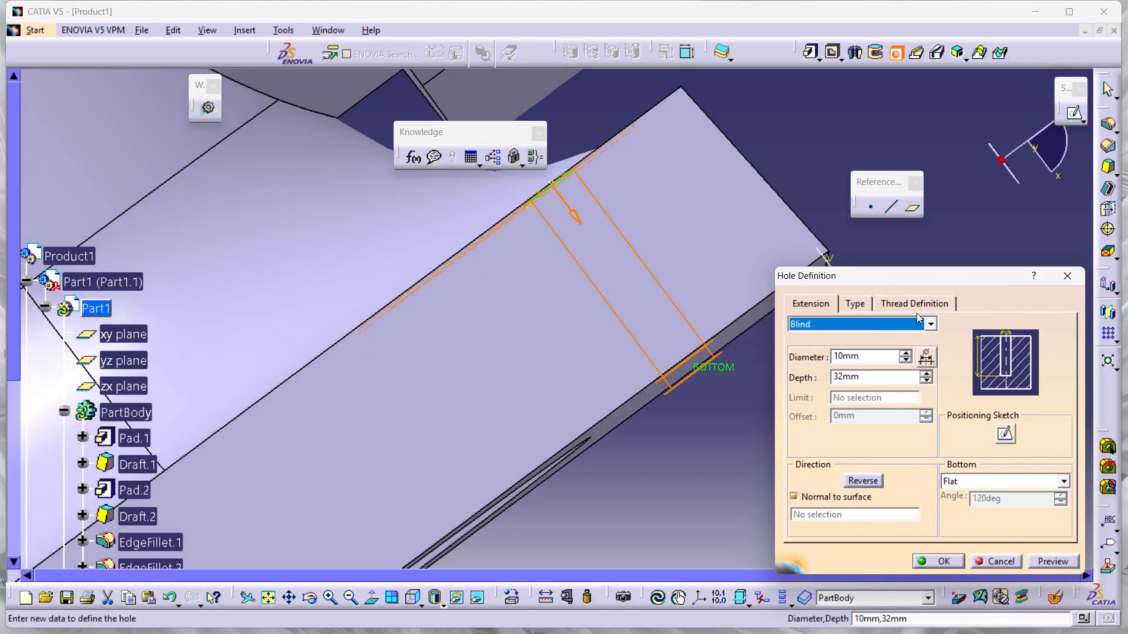
pyautogui.click(932, 325)
pyautogui.click(845, 311)
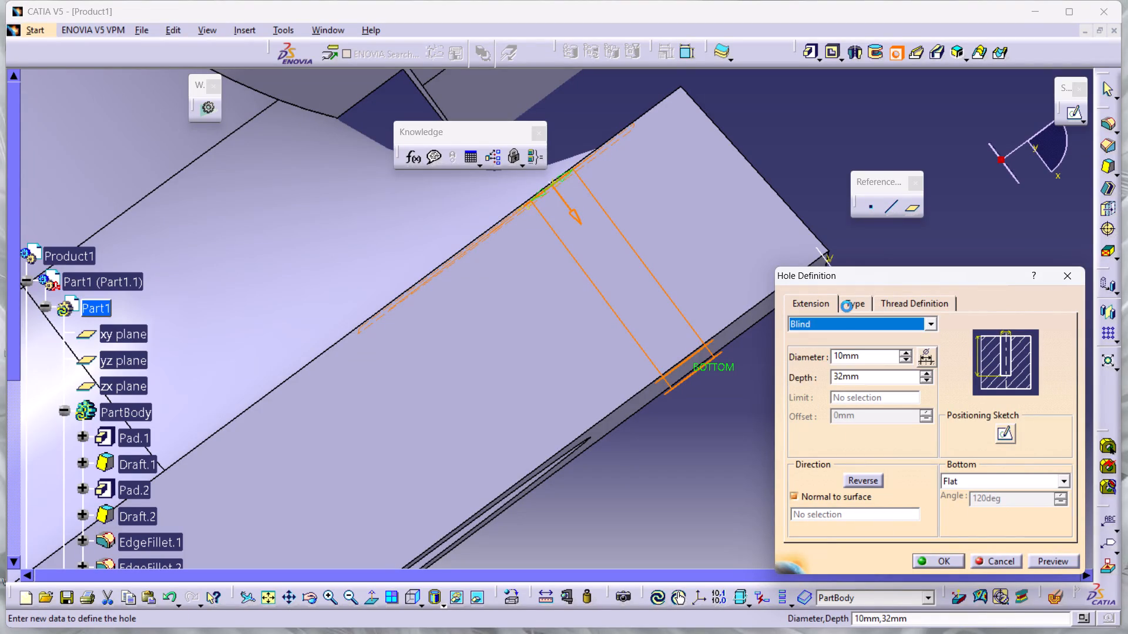
pyautogui.click(847, 306)
pyautogui.click(955, 328)
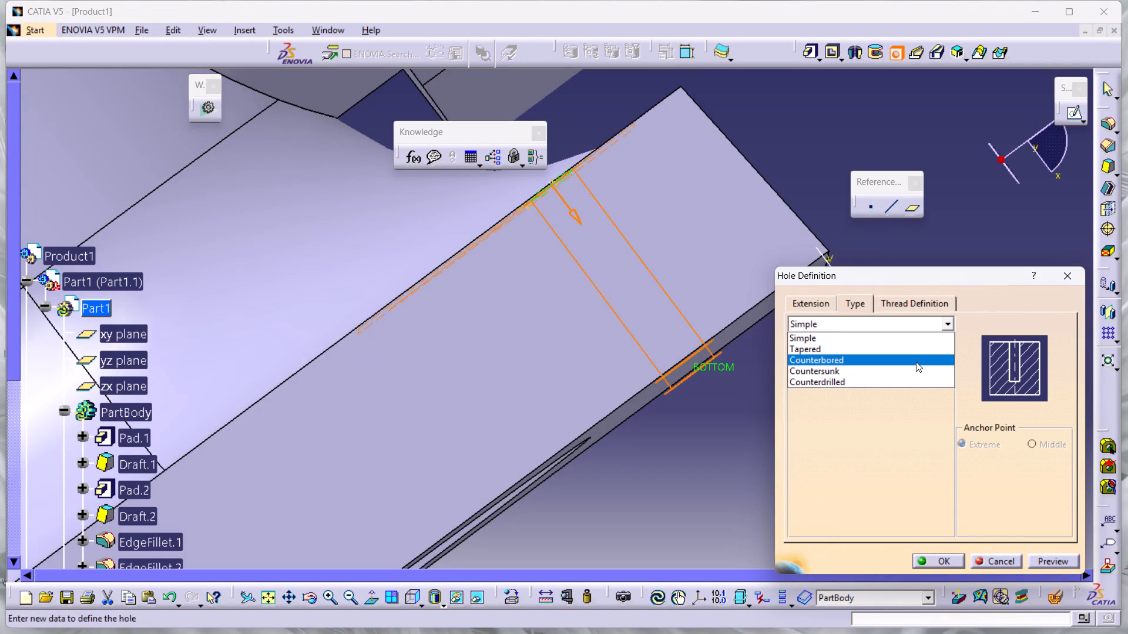
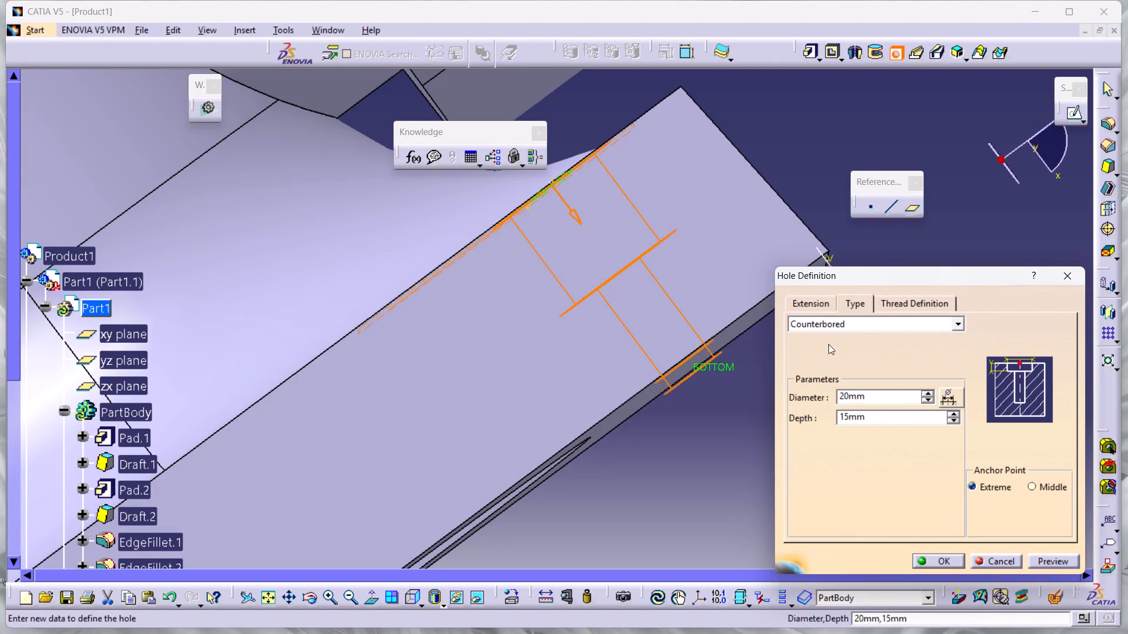
# Set the counterbored hole's main diameter to 12 mm.
pyautogui.click(807, 306)
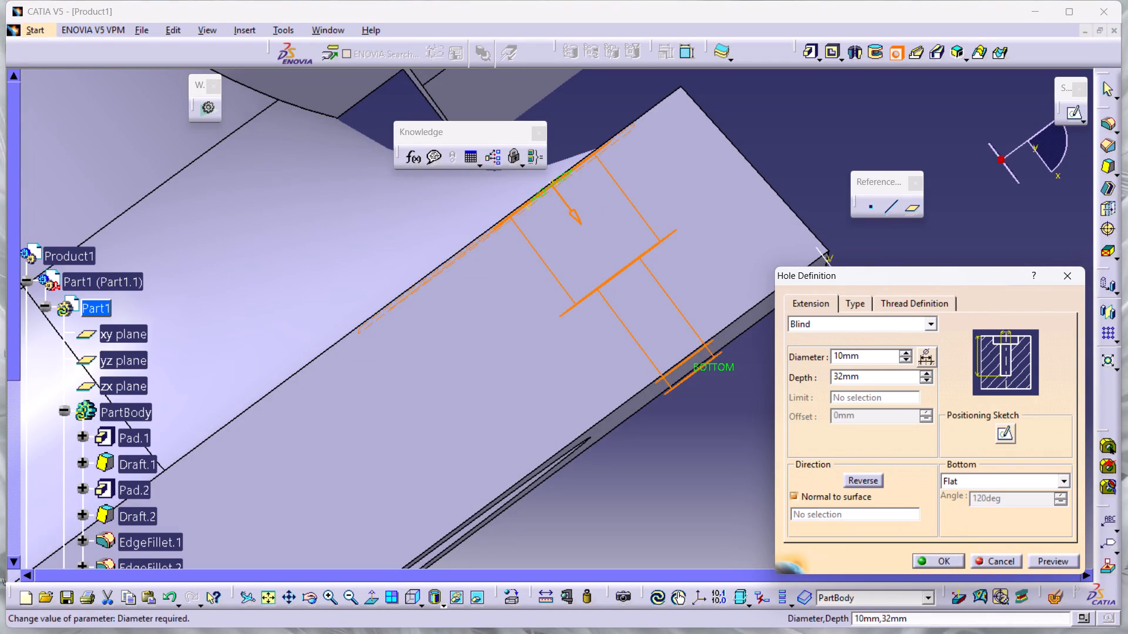
pyautogui.click(865, 356)
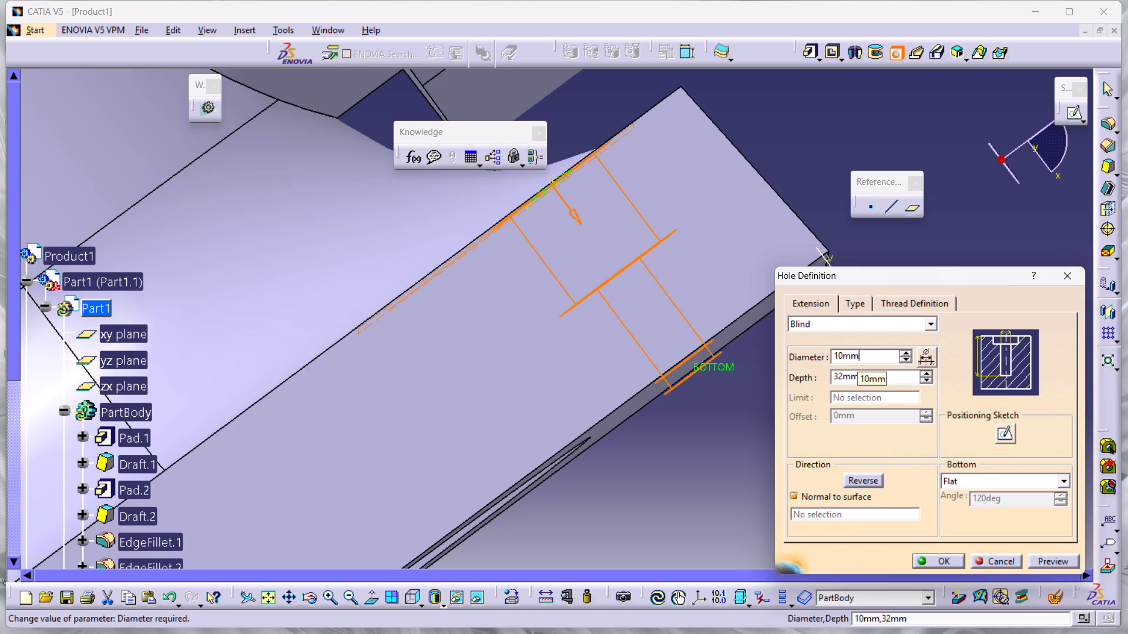
pyautogui.press('BackSpace')
pyautogui.press('BackSpace')
pyautogui.press('BackSpace')
pyautogui.press('BackSpace')
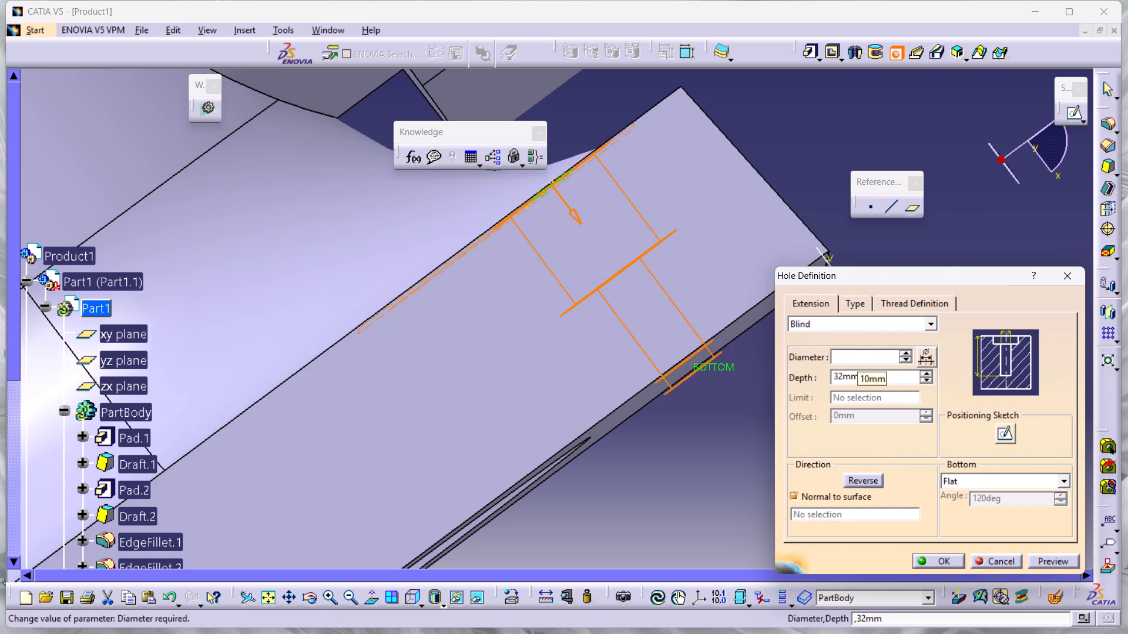
pyautogui.write('12')
pyautogui.doubleClick(877, 375)
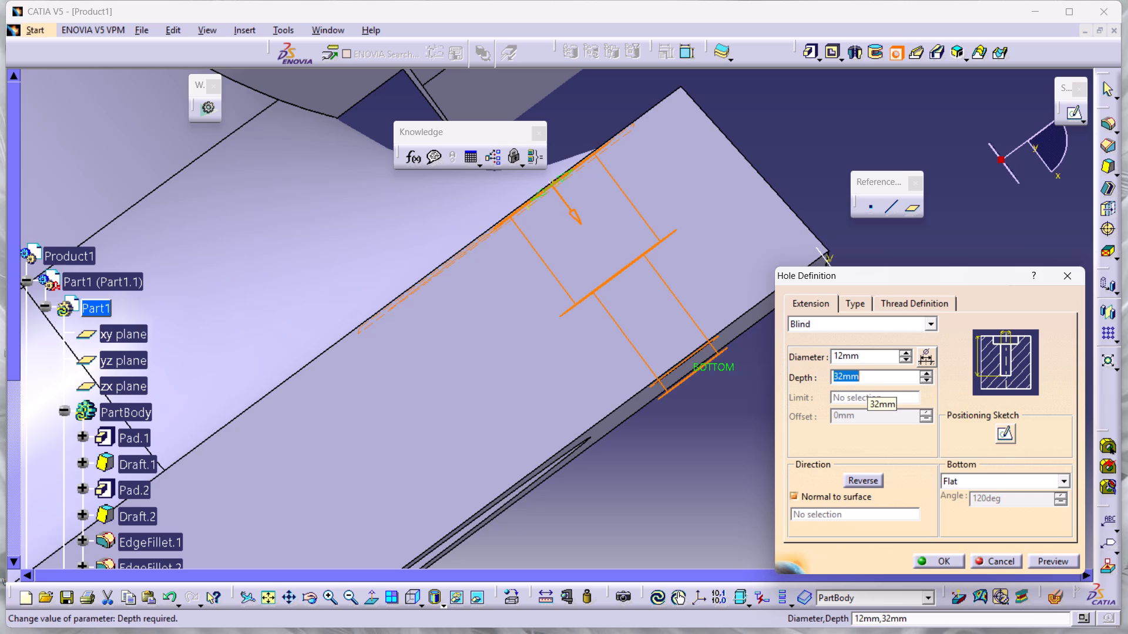
# Change the hole's extension to Up To Next, preview it, and create the counterbored hole in the base.
pyautogui.click(929, 326)
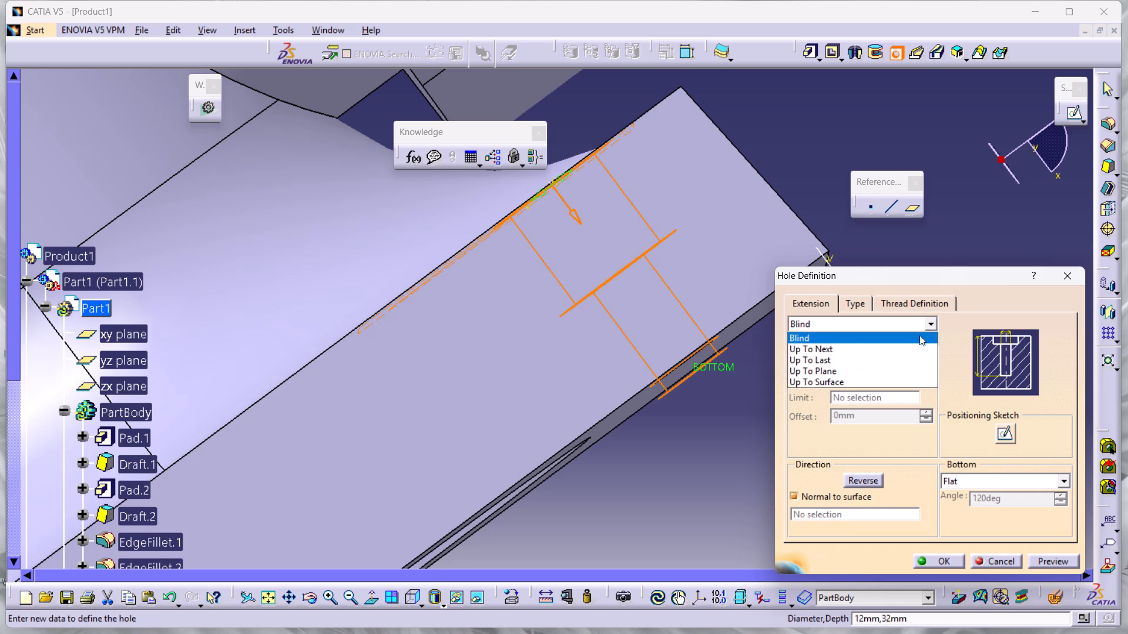
pyautogui.click(908, 345)
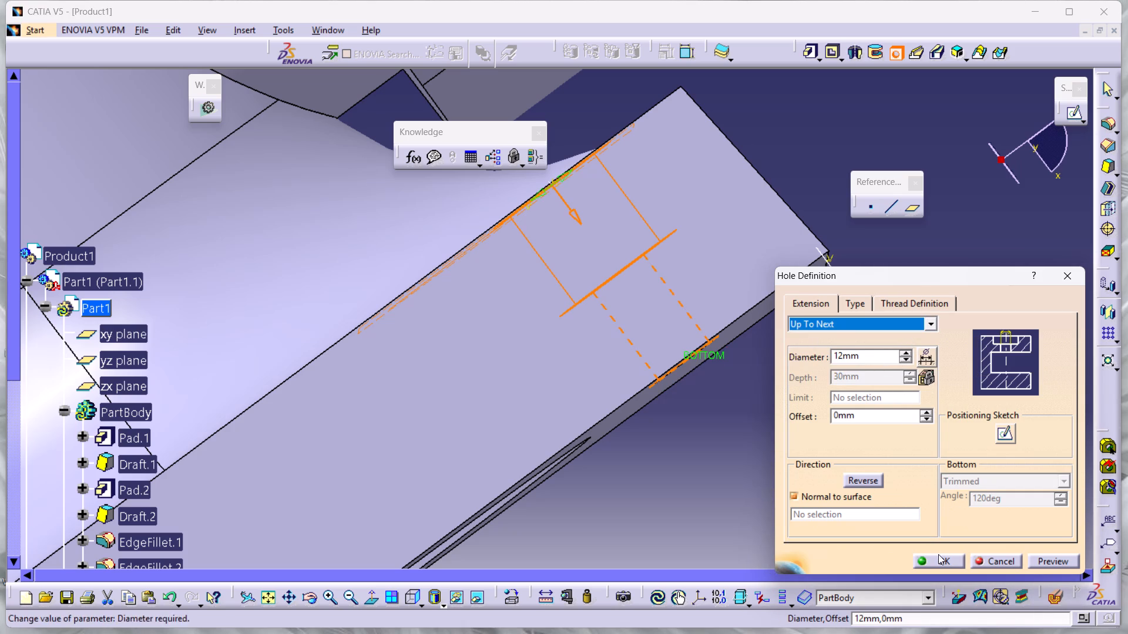
pyautogui.click(1063, 562)
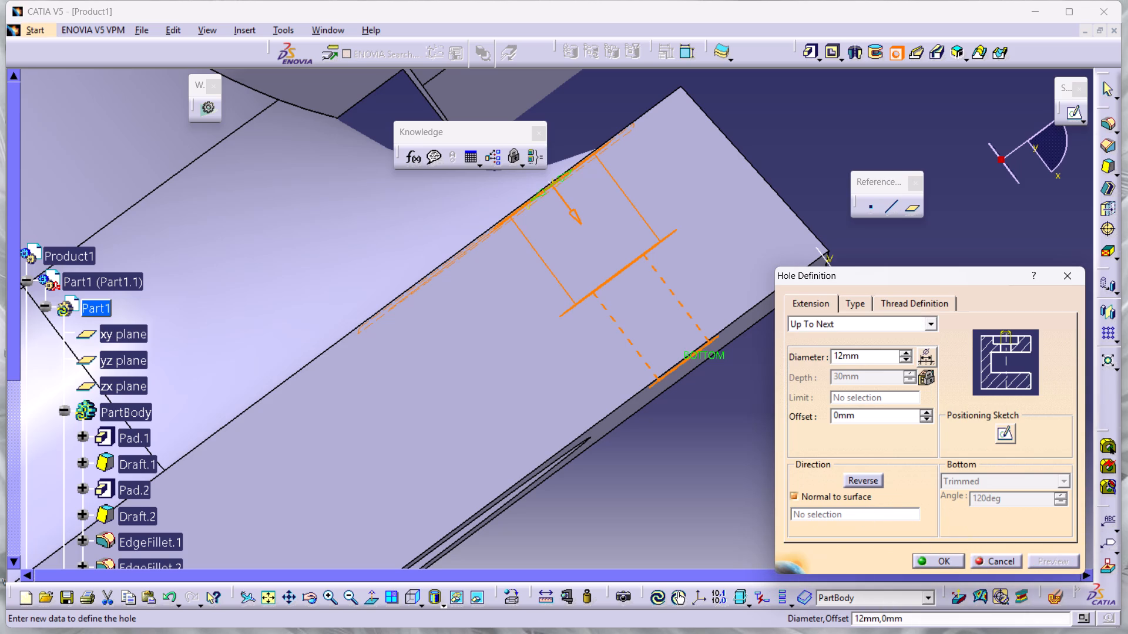
pyautogui.click(854, 304)
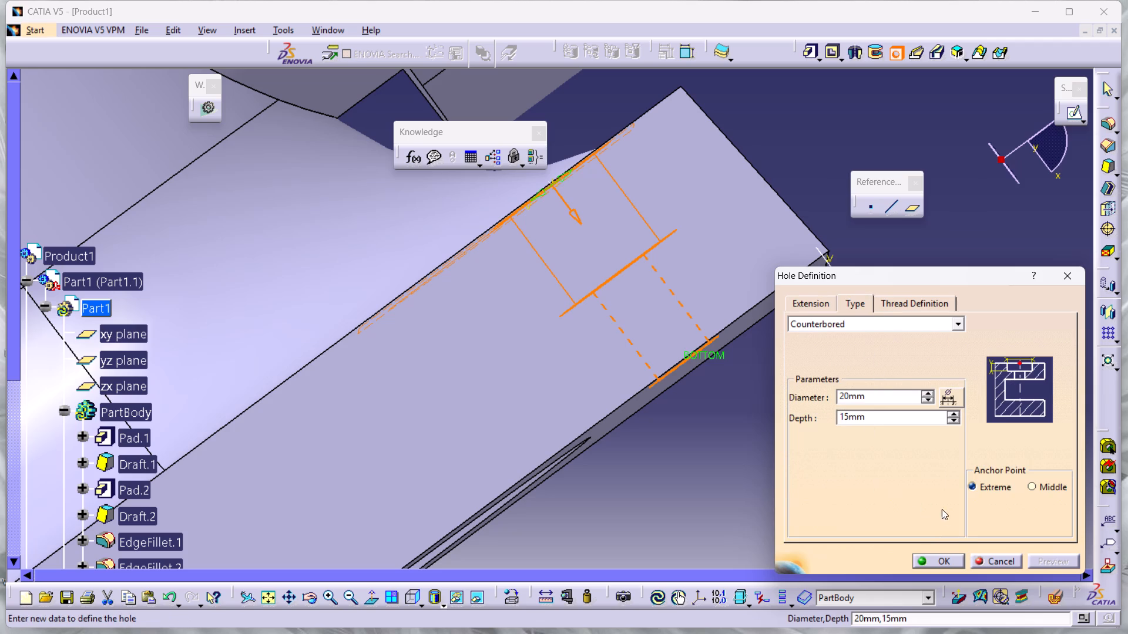
pyautogui.click(945, 559)
pyautogui.click(810, 474)
pyautogui.click(721, 462)
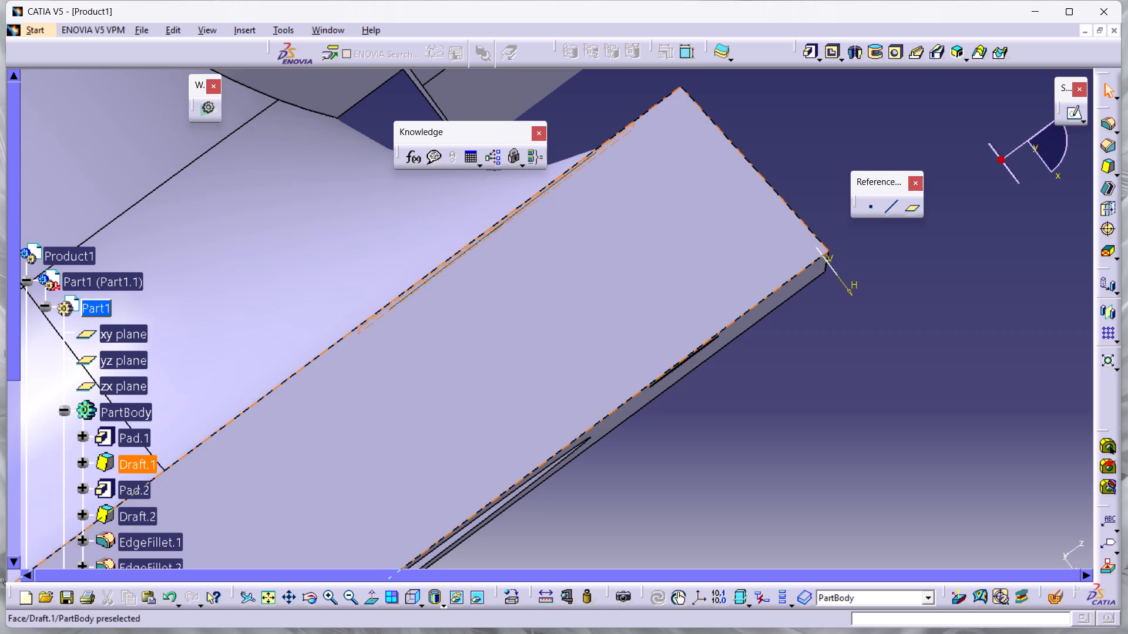
# Inspect the new counterbored hole at the base corner and its clearance beside the flange from several angles.
pyautogui.moveTo(569, 96); pyautogui.dragTo(569, 103, button='middle')
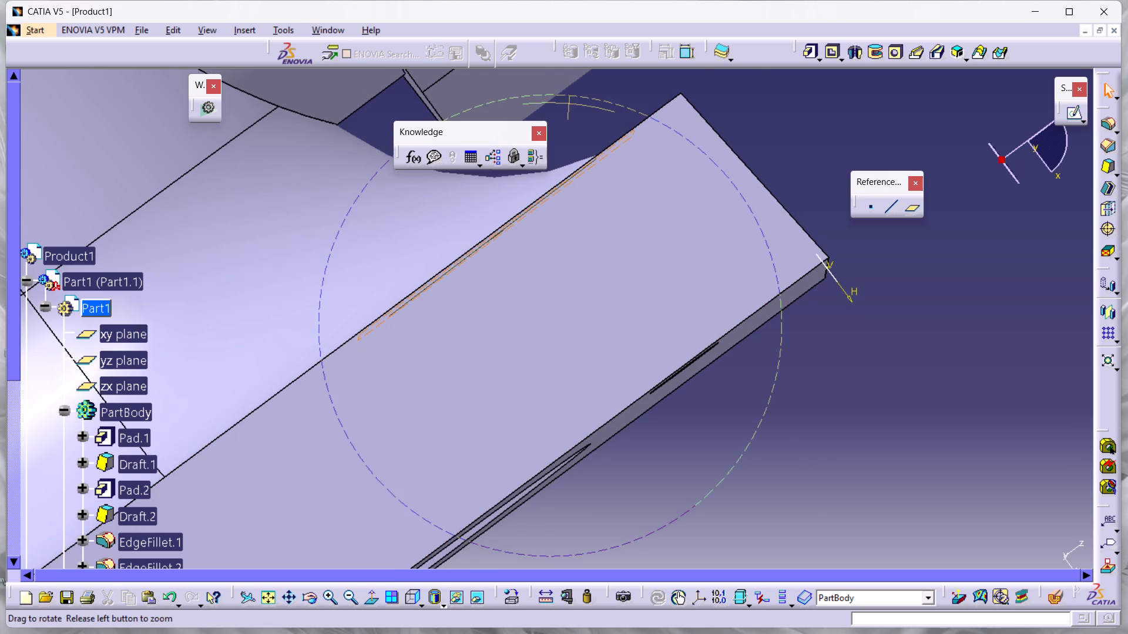
pyautogui.moveTo(569, 103); pyautogui.dragTo(749, 271, button='middle')
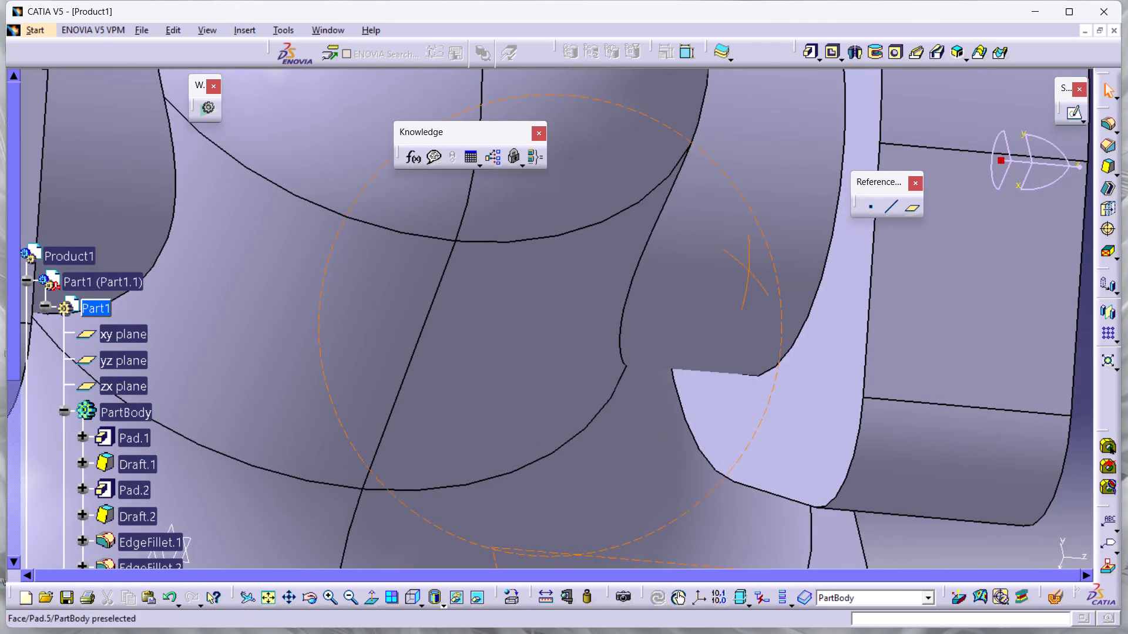
pyautogui.moveTo(612, 409); pyautogui.dragTo(598, 194, button='middle')
pyautogui.moveTo(613, 427); pyautogui.dragTo(594, 341, button='middle')
pyautogui.keyDown('ctrl'); pyautogui.moveTo(882, 263); pyautogui.dragTo(764, 302, button='middle'); pyautogui.keyUp('ctrl')
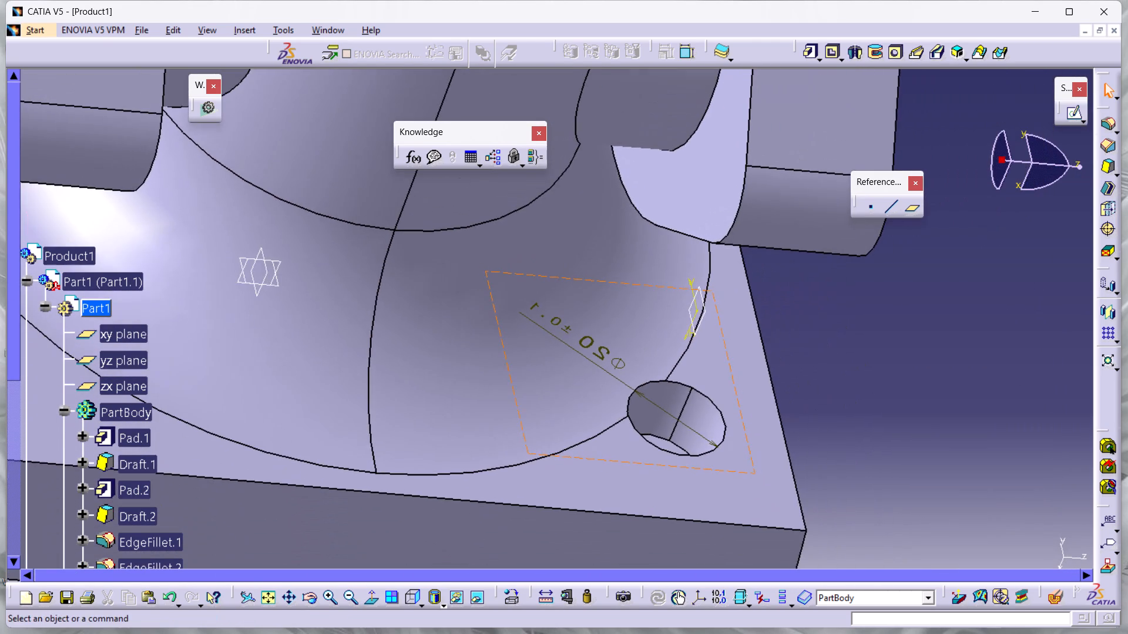
pyautogui.moveTo(889, 329); pyautogui.dragTo(719, 417, button='middle')
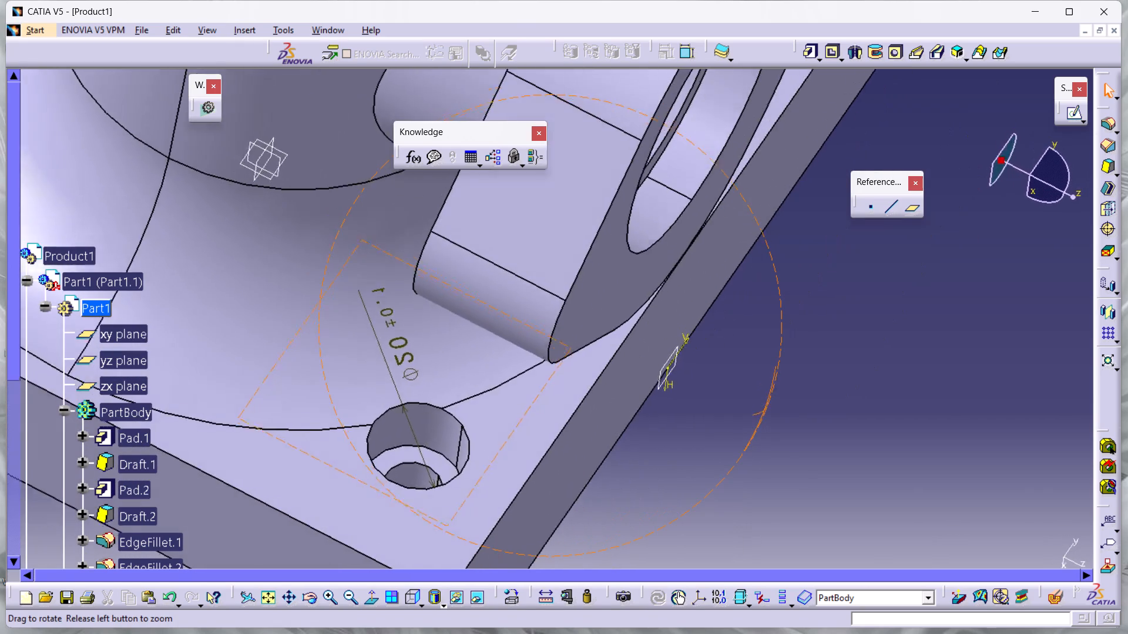
pyautogui.moveTo(719, 417); pyautogui.dragTo(707, 468, button='middle')
pyautogui.moveTo(800, 496); pyautogui.dragTo(622, 539, button='middle')
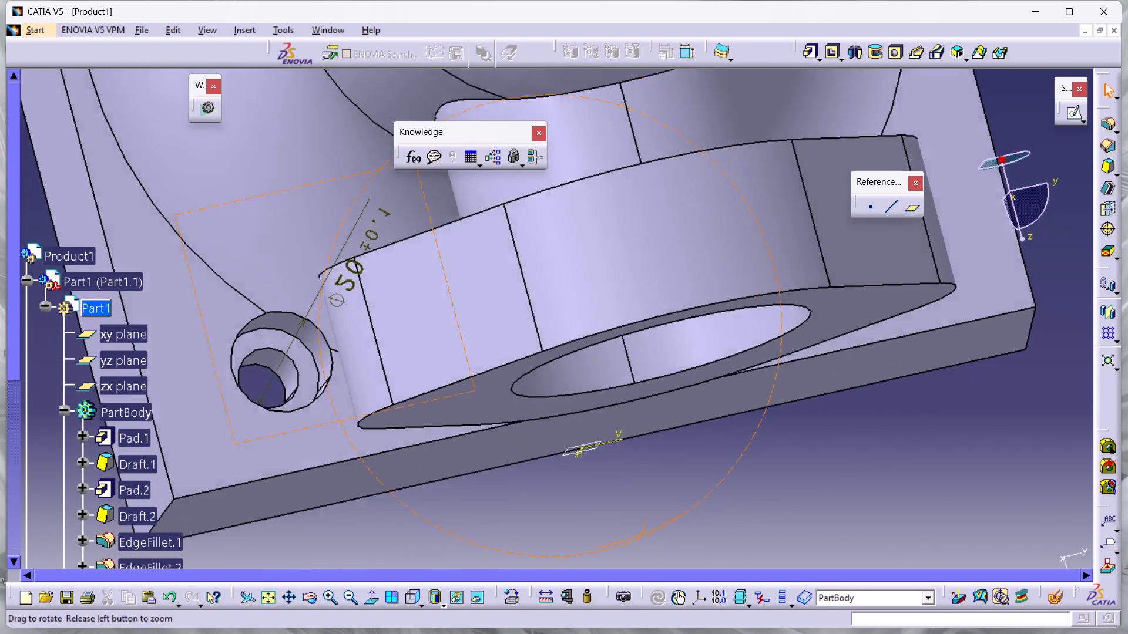
pyautogui.moveTo(622, 539); pyautogui.dragTo(622, 541, button='middle')
pyautogui.middleClick(715, 521)
# Examine the views and dimensions in Annotation Set.1 of the specification tree.
pyautogui.scroll(-2, 73, 441)
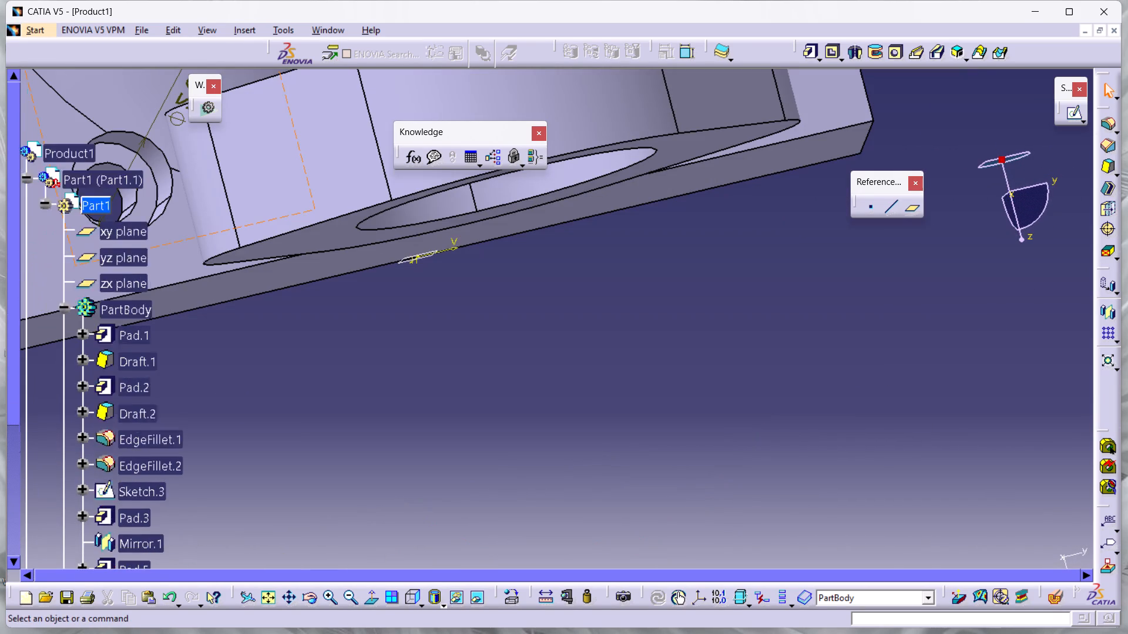
pyautogui.scroll(-7, 79, 444)
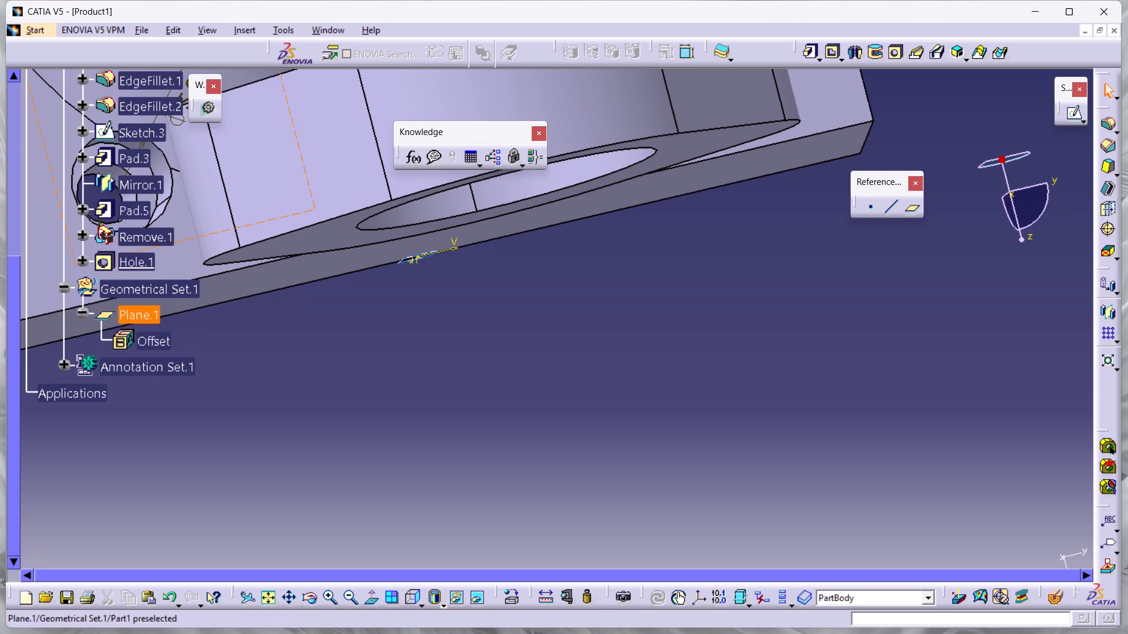
pyautogui.click(66, 365)
pyautogui.scroll(-1, 128, 430)
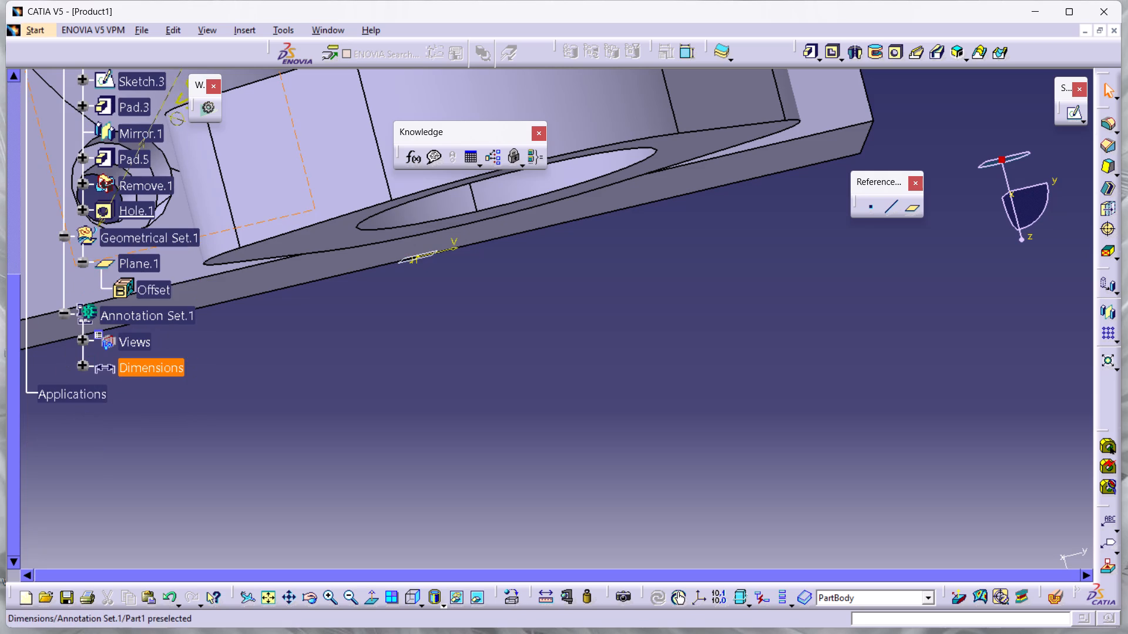
pyautogui.click(82, 339)
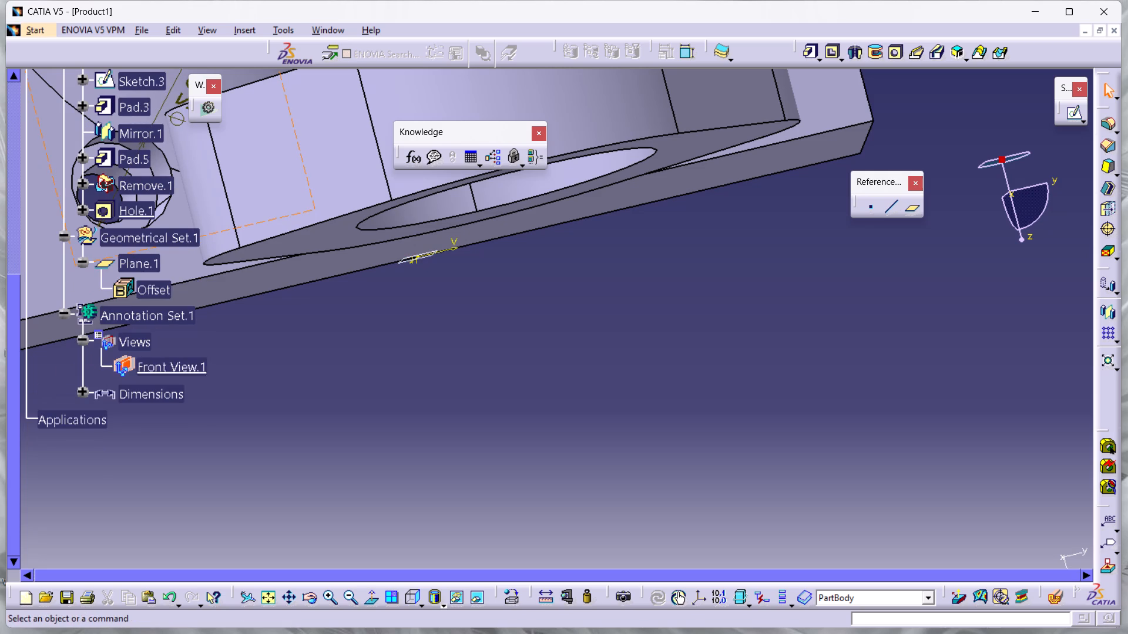
pyautogui.click(83, 392)
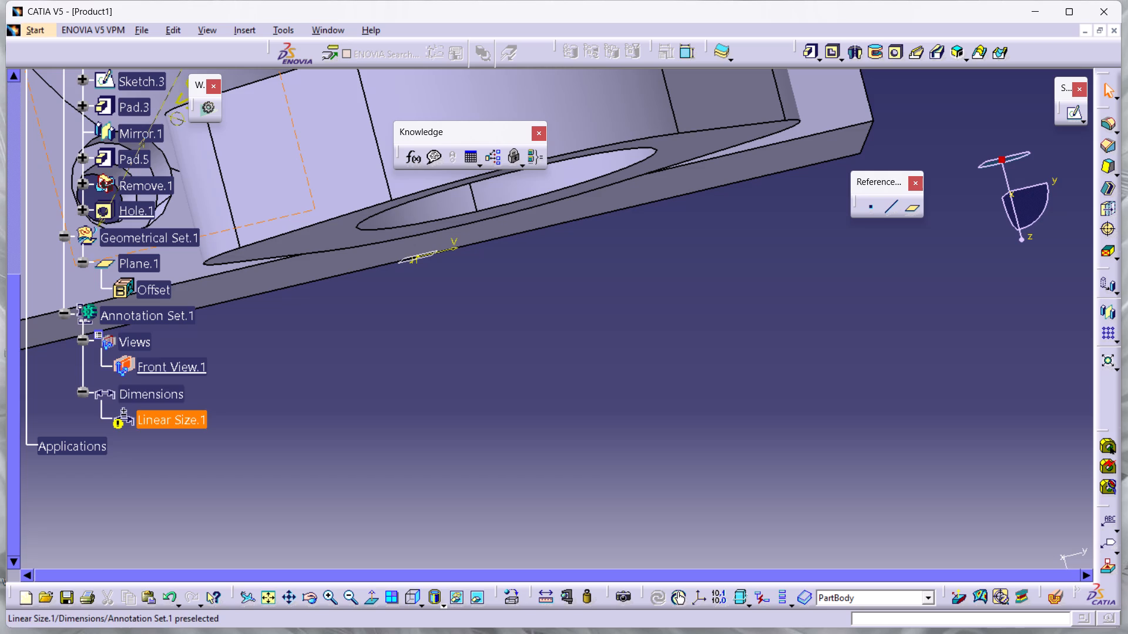
pyautogui.scroll(1, 116, 355)
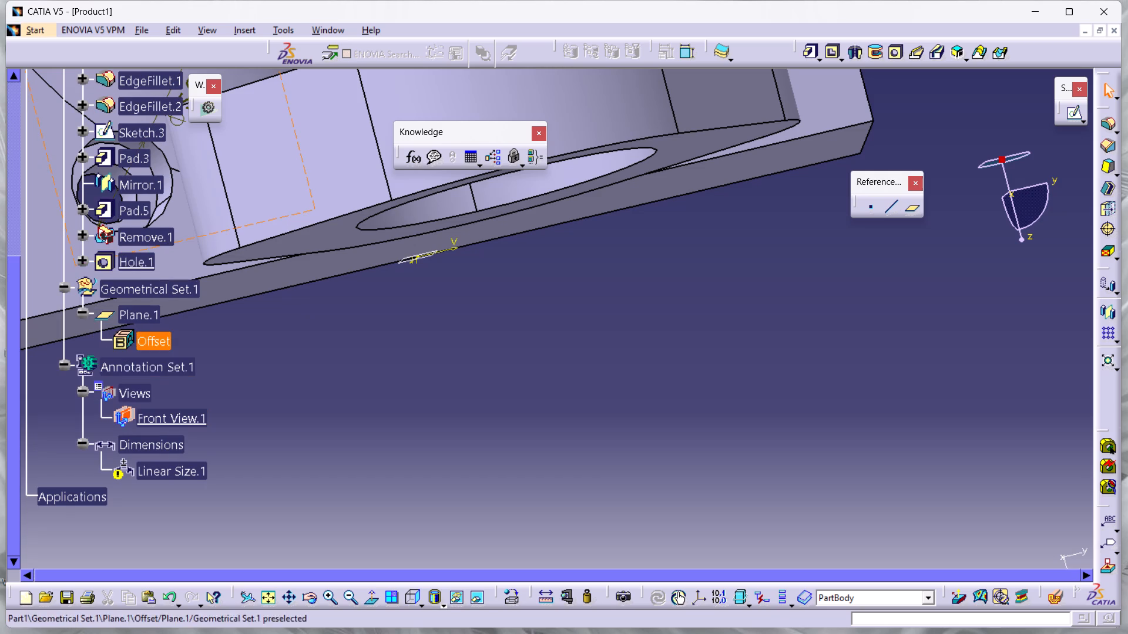
pyautogui.moveTo(249, 254); pyautogui.dragTo(295, 474, button='middle')
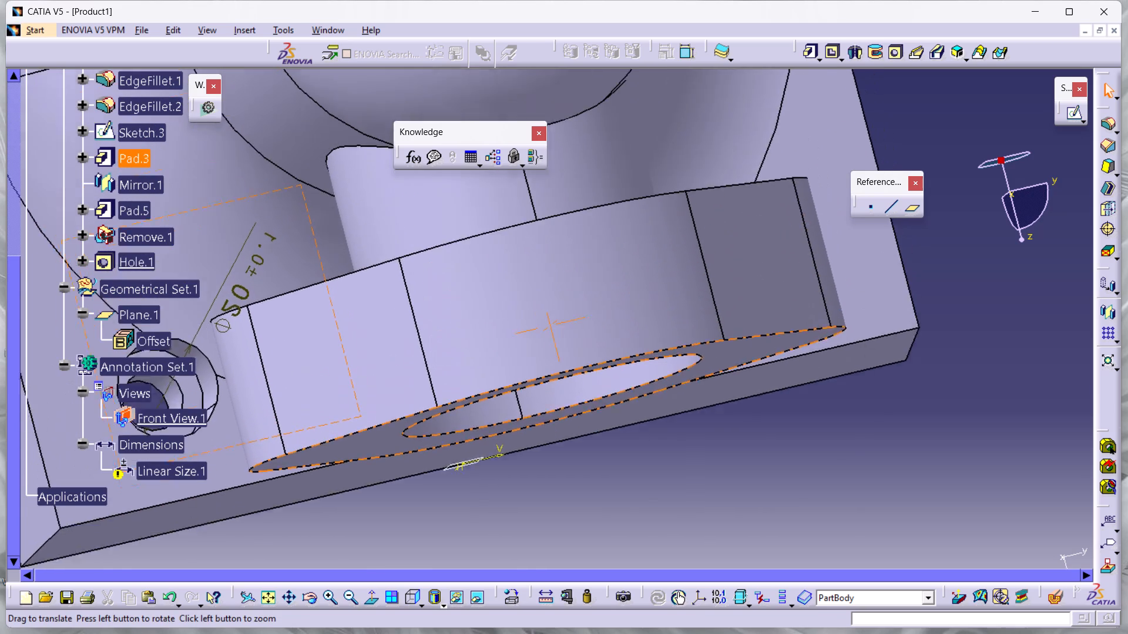
pyautogui.moveTo(295, 474); pyautogui.dragTo(297, 539, button='middle')
# Mirror Hole.1 about the zx plane to the other corner of the base.
pyautogui.click(139, 263)
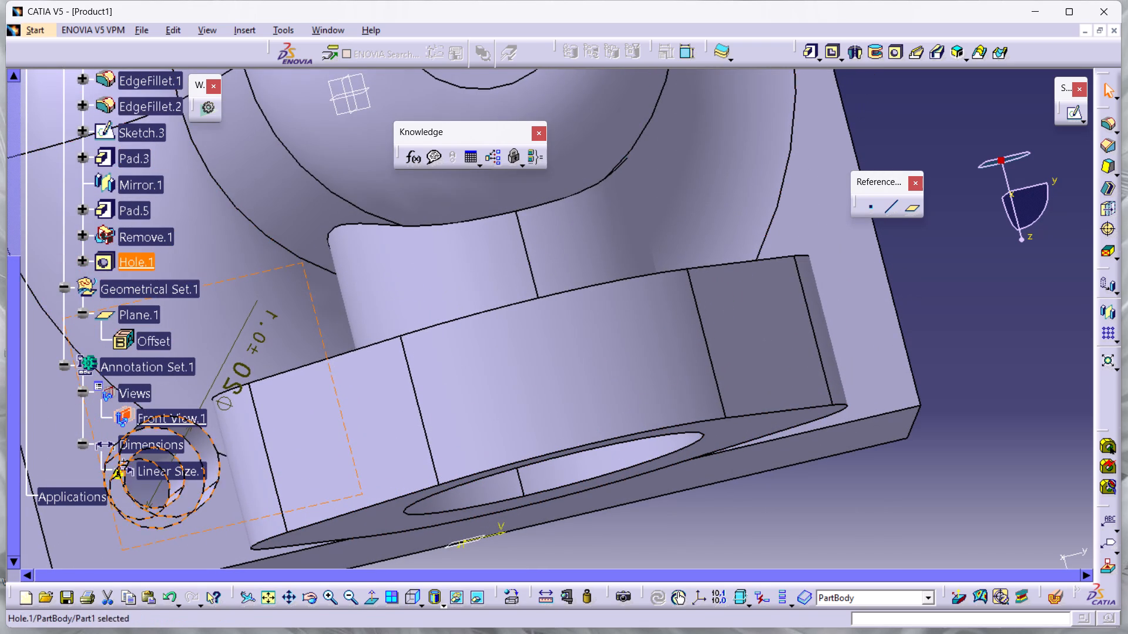
pyautogui.click(200, 28)
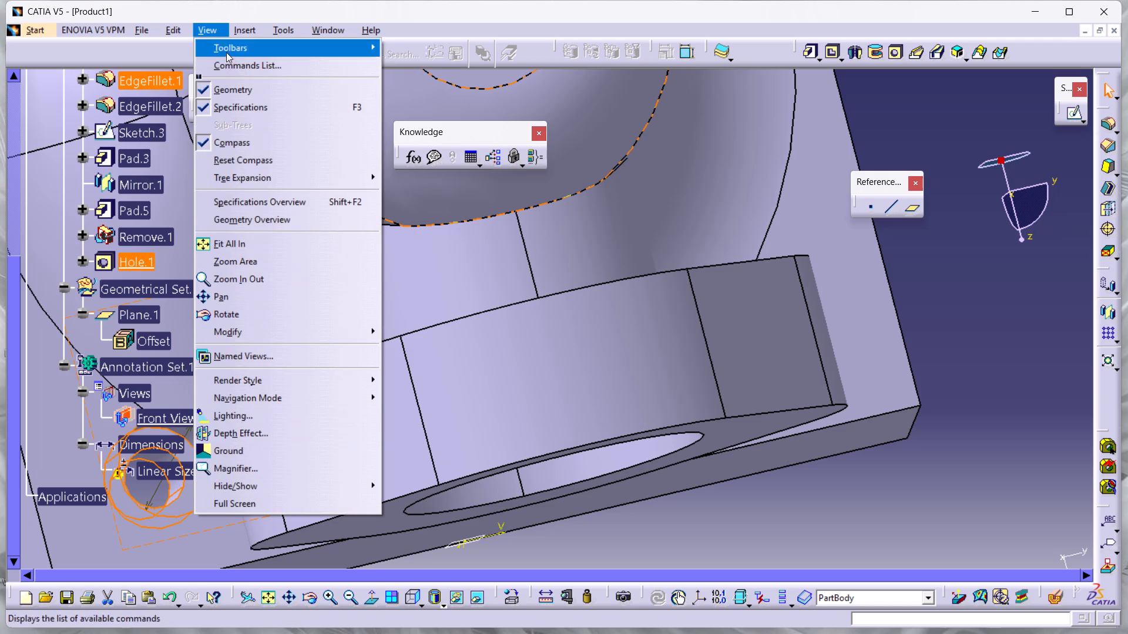
pyautogui.click(255, 29)
pyautogui.click(240, 26)
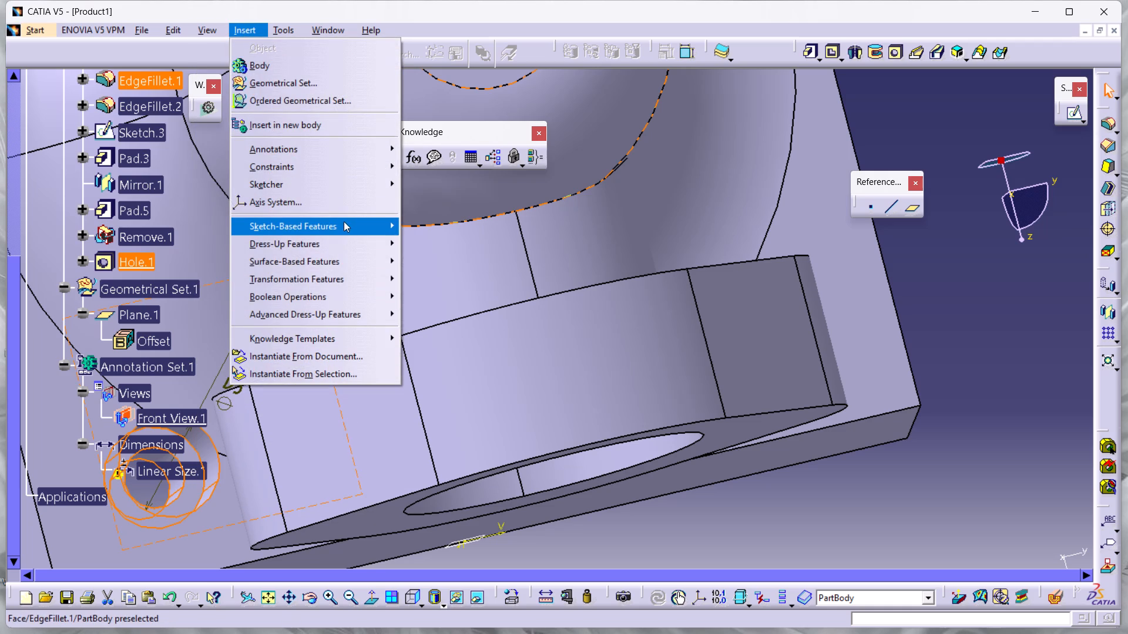
pyautogui.click(353, 275)
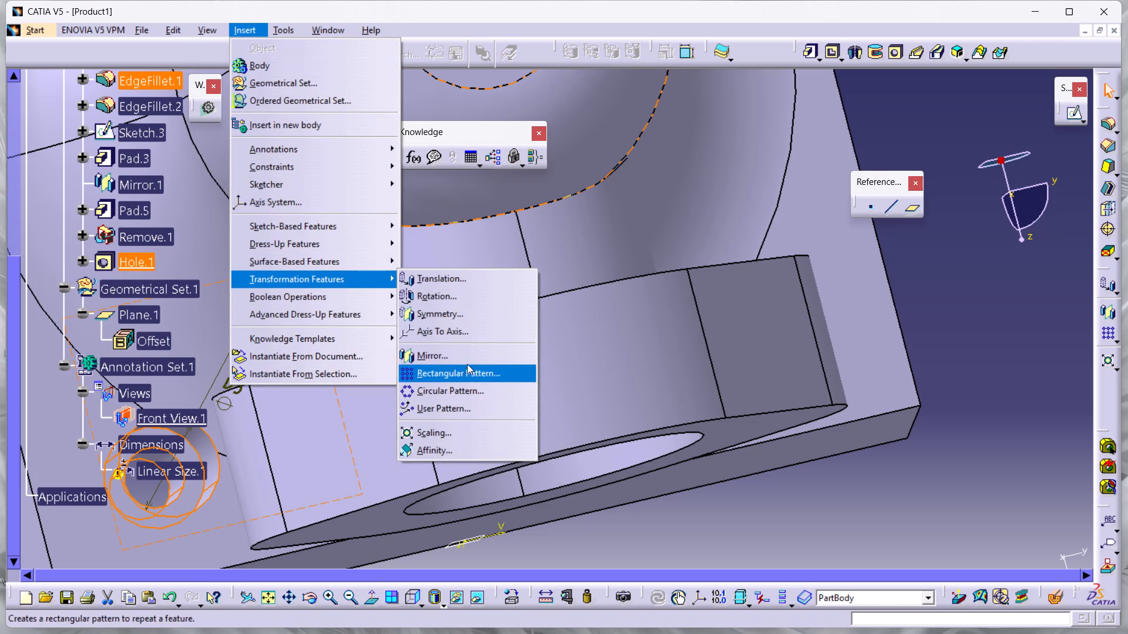
pyautogui.click(467, 353)
pyautogui.keyDown('ctrl'); pyautogui.moveTo(576, 208); pyautogui.dragTo(583, 306, button='middle'); pyautogui.keyUp('ctrl')
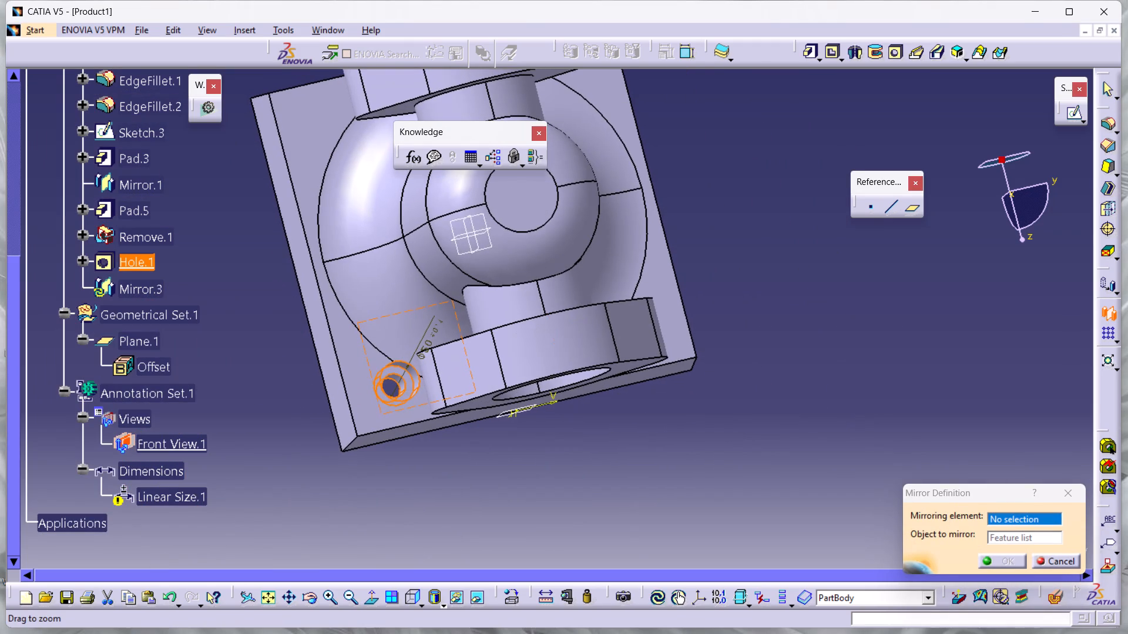
pyautogui.click(468, 244)
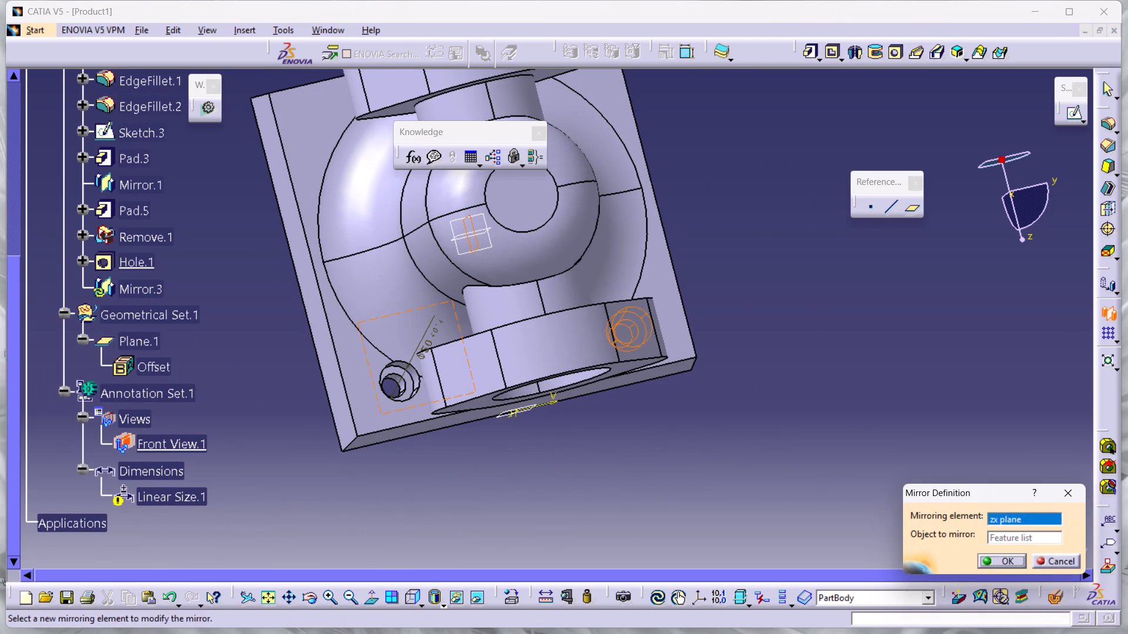
pyautogui.click(992, 561)
pyautogui.click(895, 529)
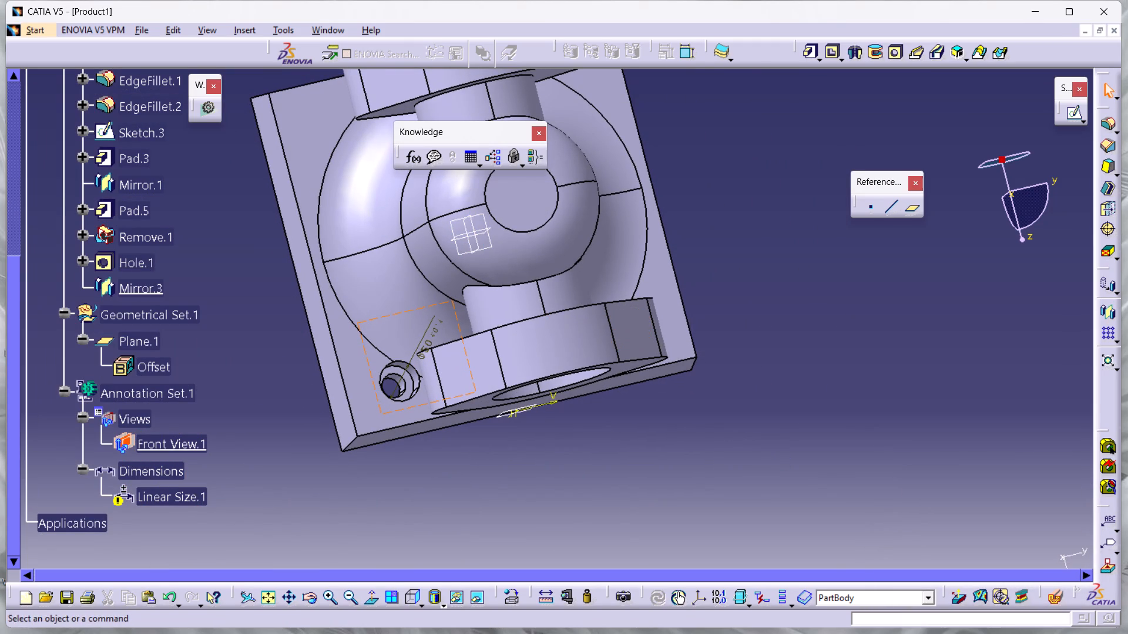
# Mirror Hole.1 about the xy plane to the base corner beside the opposite flange.
pyautogui.moveTo(901, 344); pyautogui.dragTo(713, 334, button='middle')
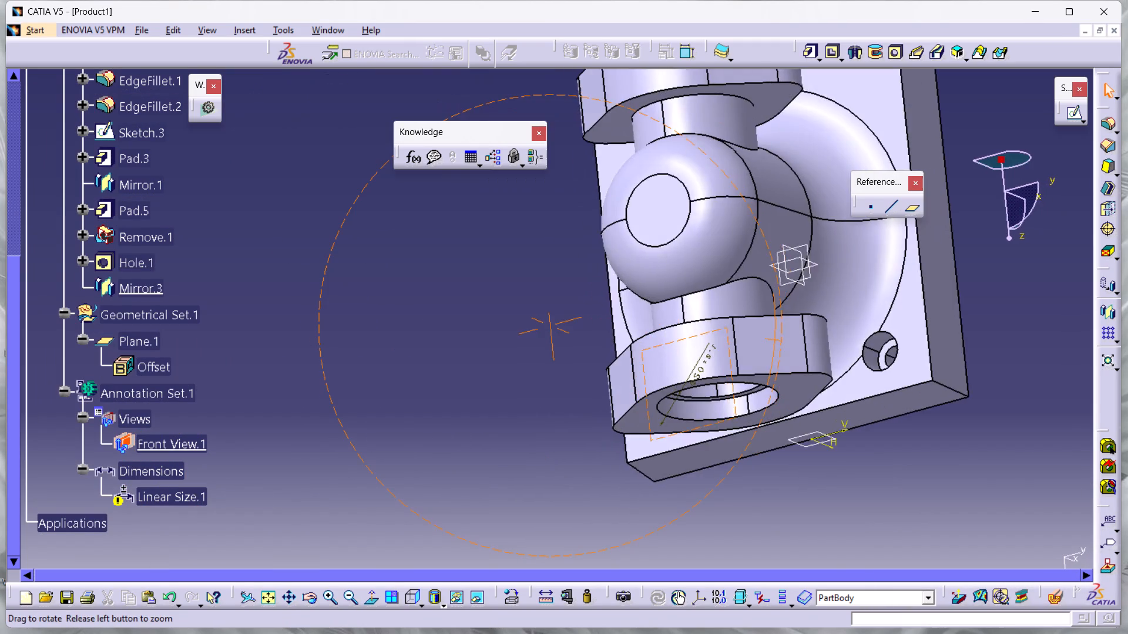
pyautogui.moveTo(713, 334); pyautogui.dragTo(763, 336, button='middle')
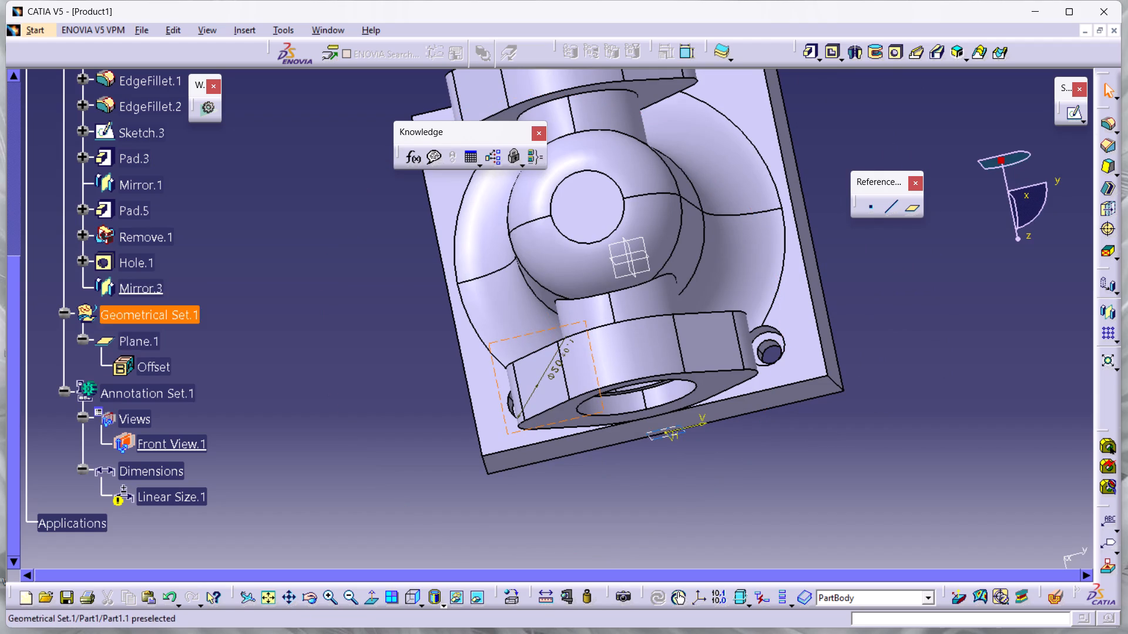
pyautogui.click(134, 268)
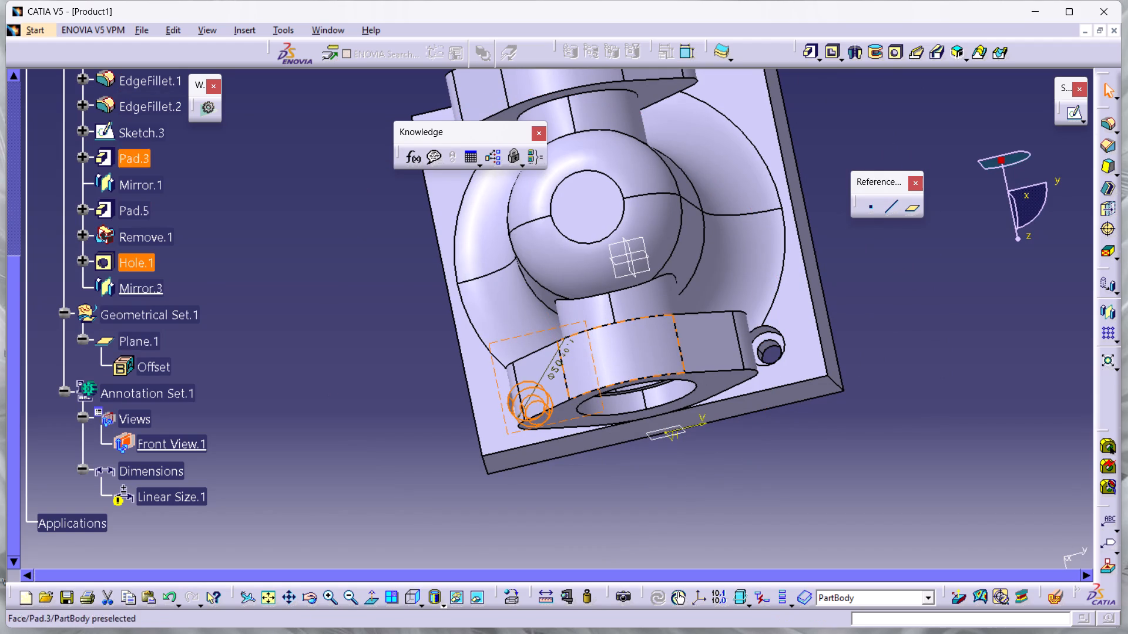
pyautogui.click(229, 31)
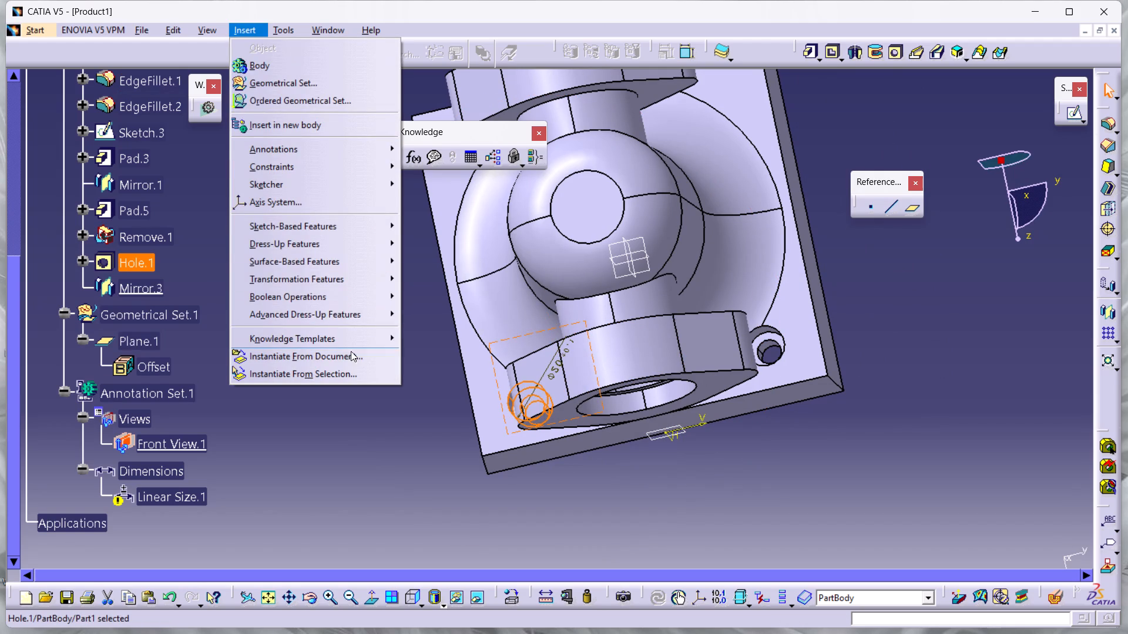
pyautogui.click(341, 281)
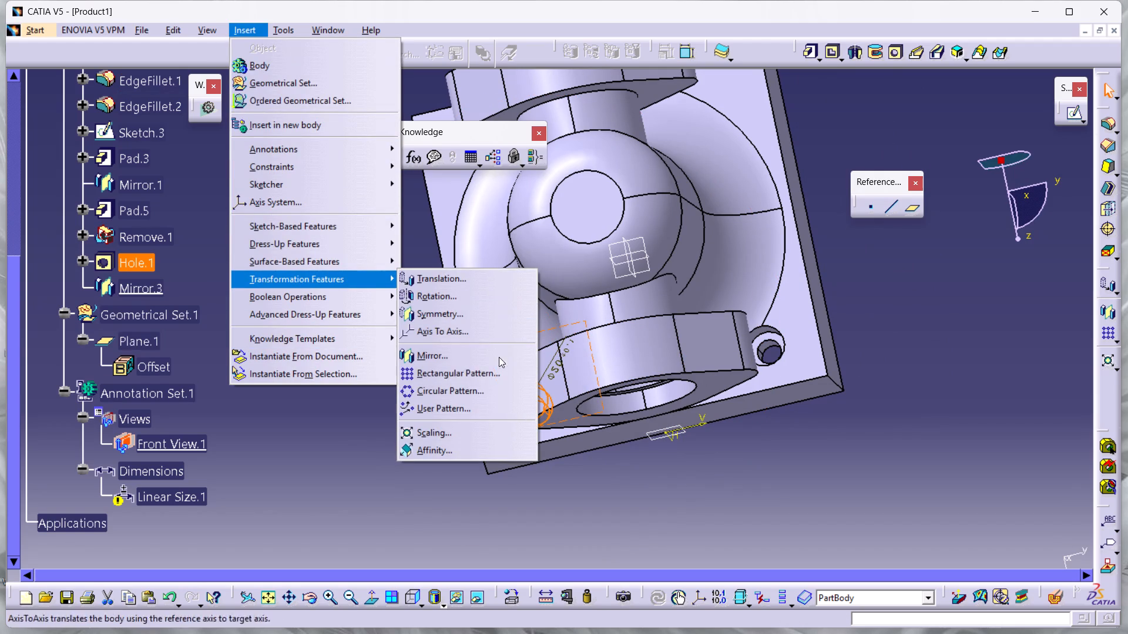
pyautogui.click(483, 355)
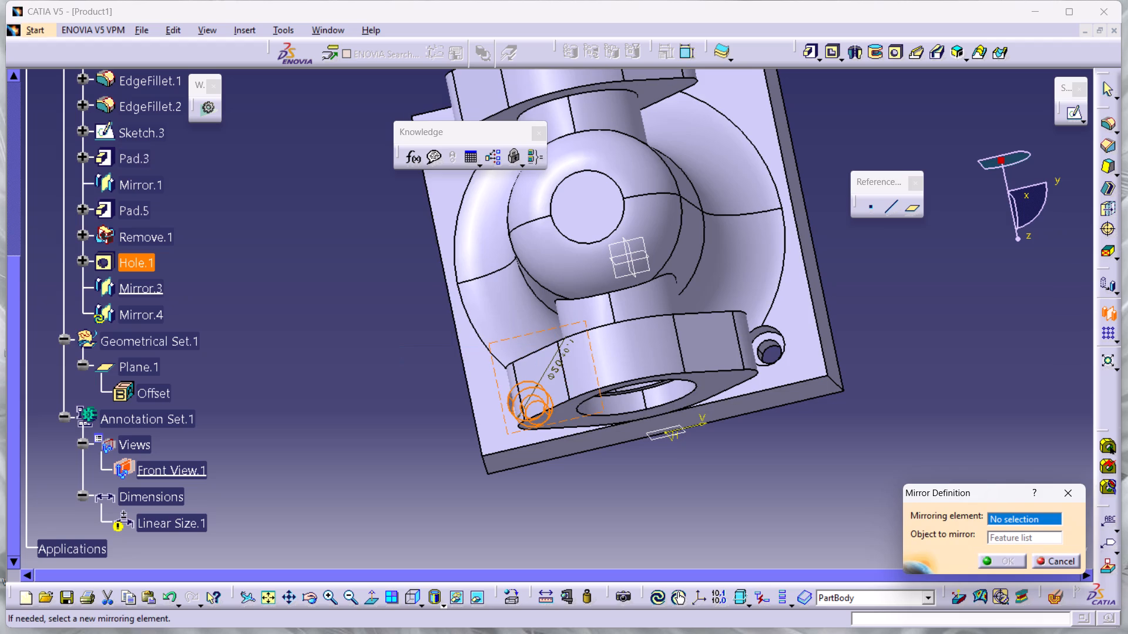
pyautogui.click(626, 259)
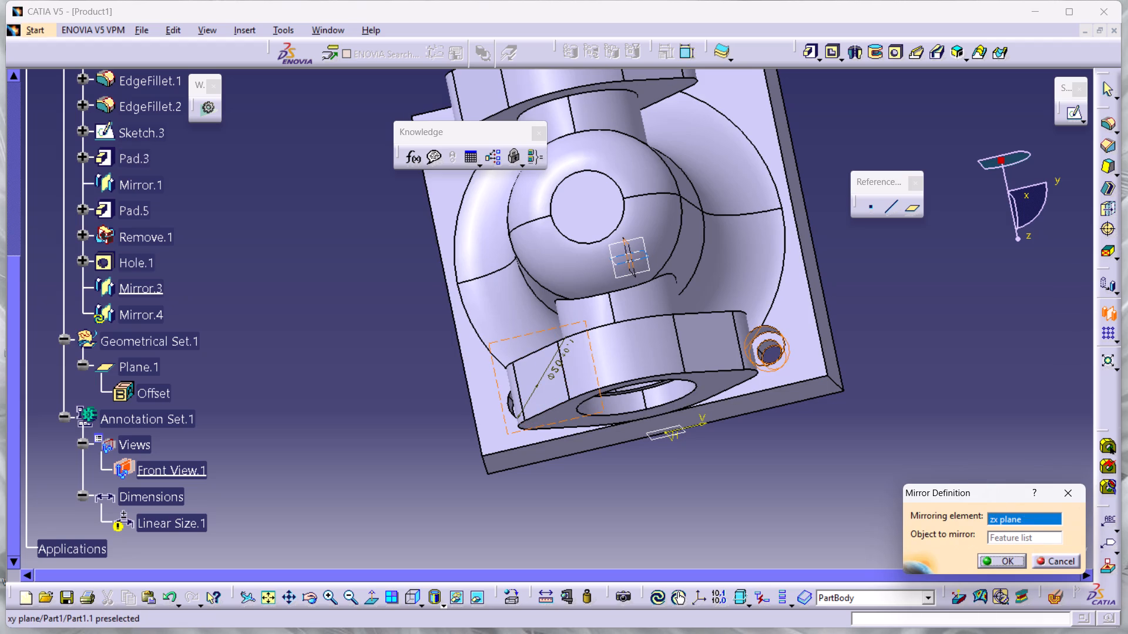
pyautogui.click(623, 264)
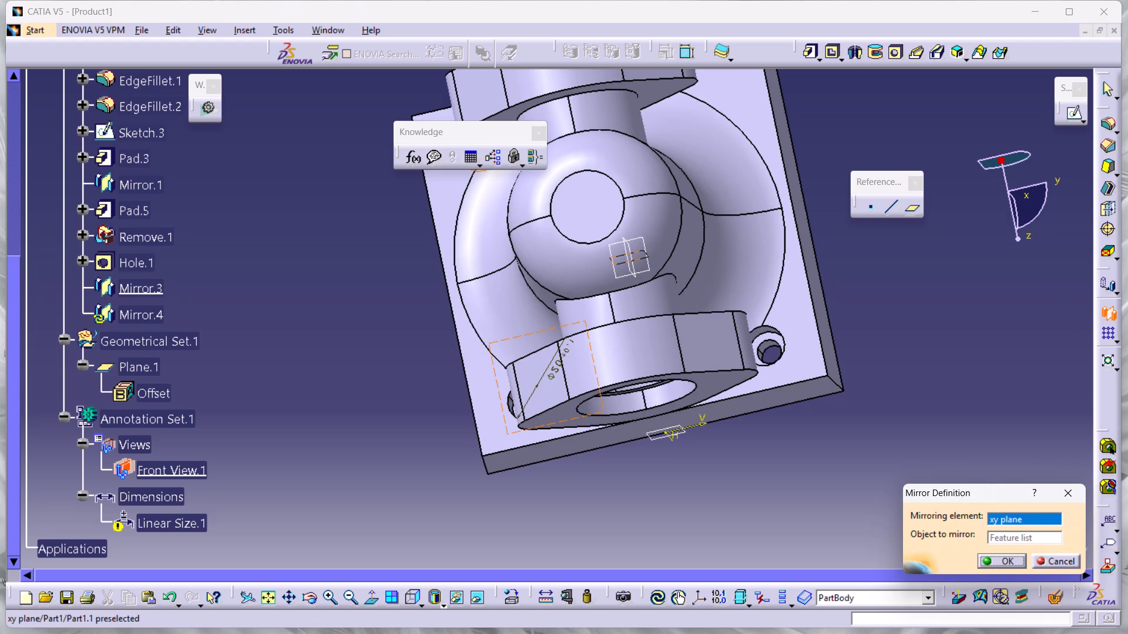
pyautogui.moveTo(575, 277); pyautogui.dragTo(615, 369, button='middle')
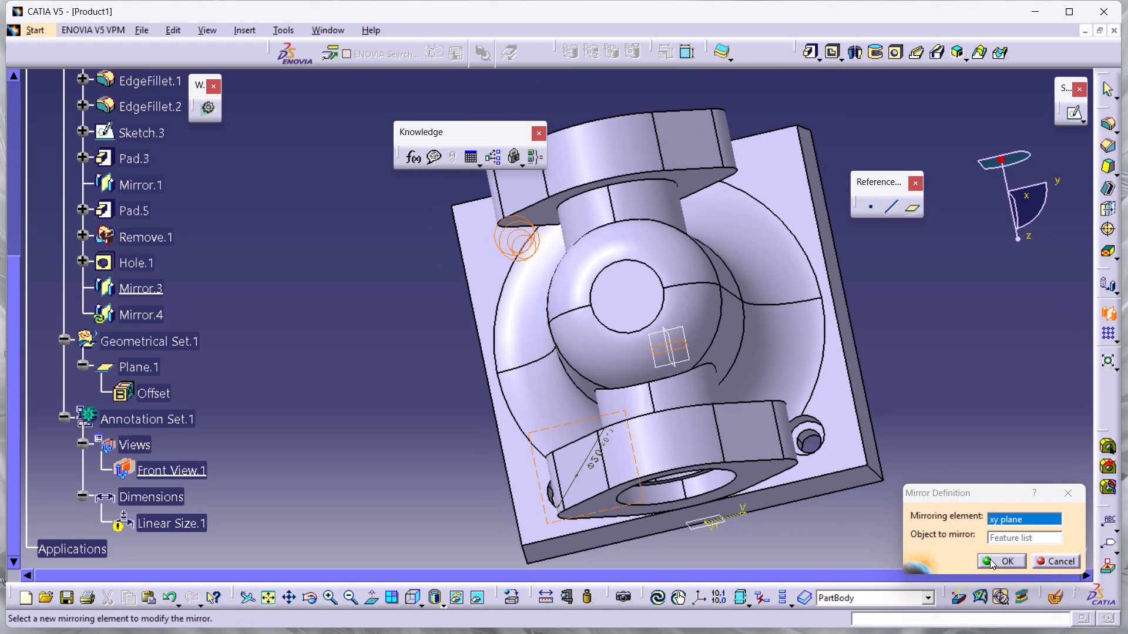
pyautogui.click(990, 558)
pyautogui.click(955, 456)
pyautogui.click(957, 387)
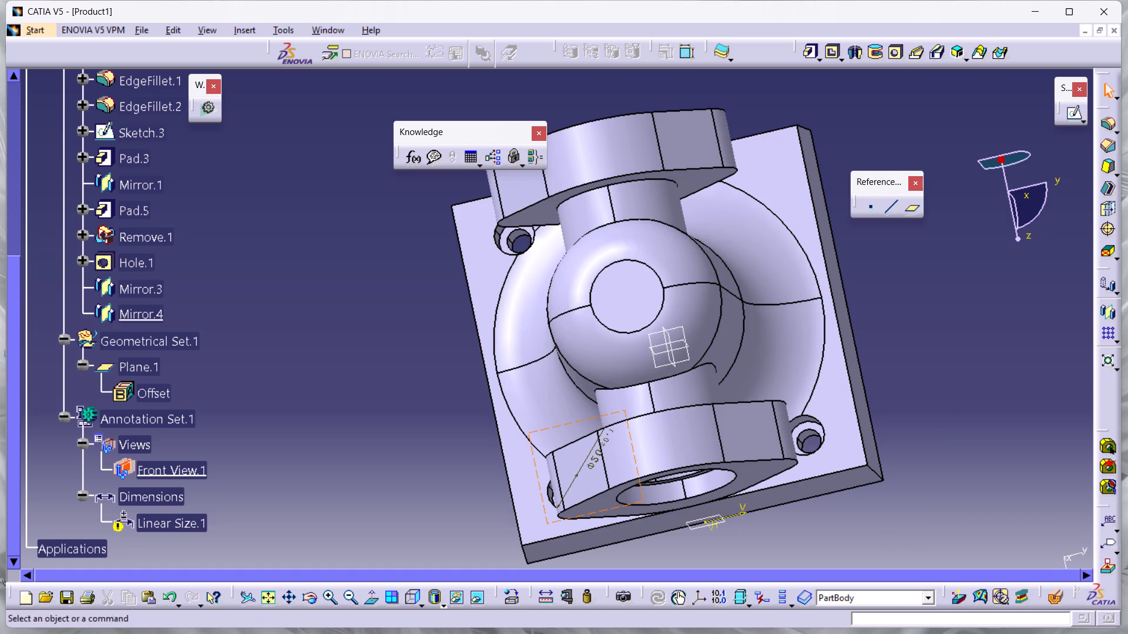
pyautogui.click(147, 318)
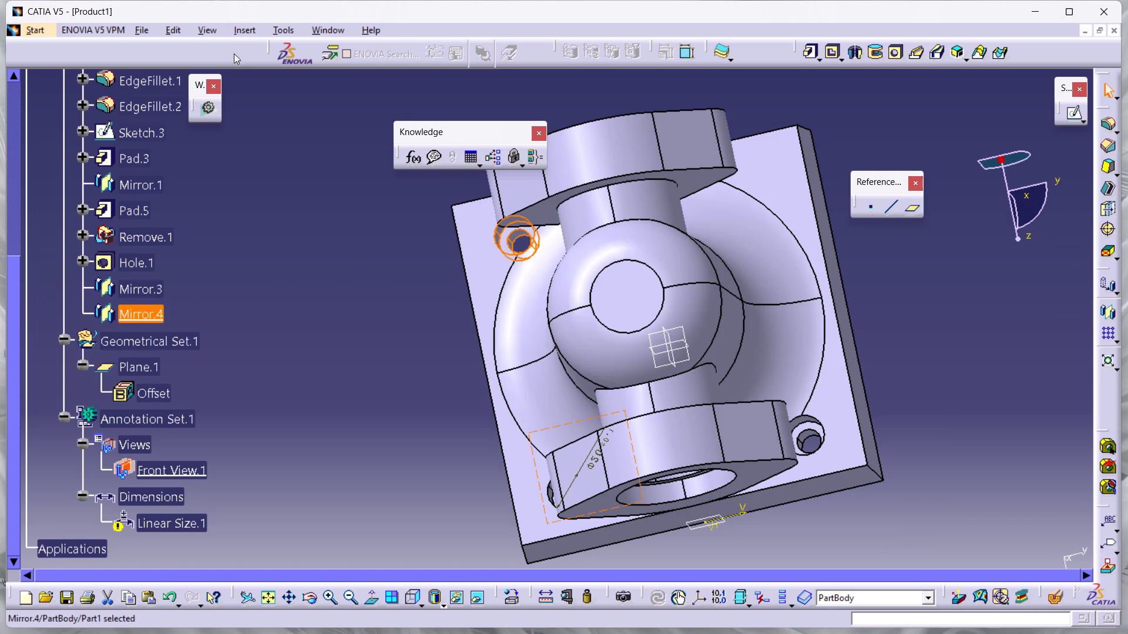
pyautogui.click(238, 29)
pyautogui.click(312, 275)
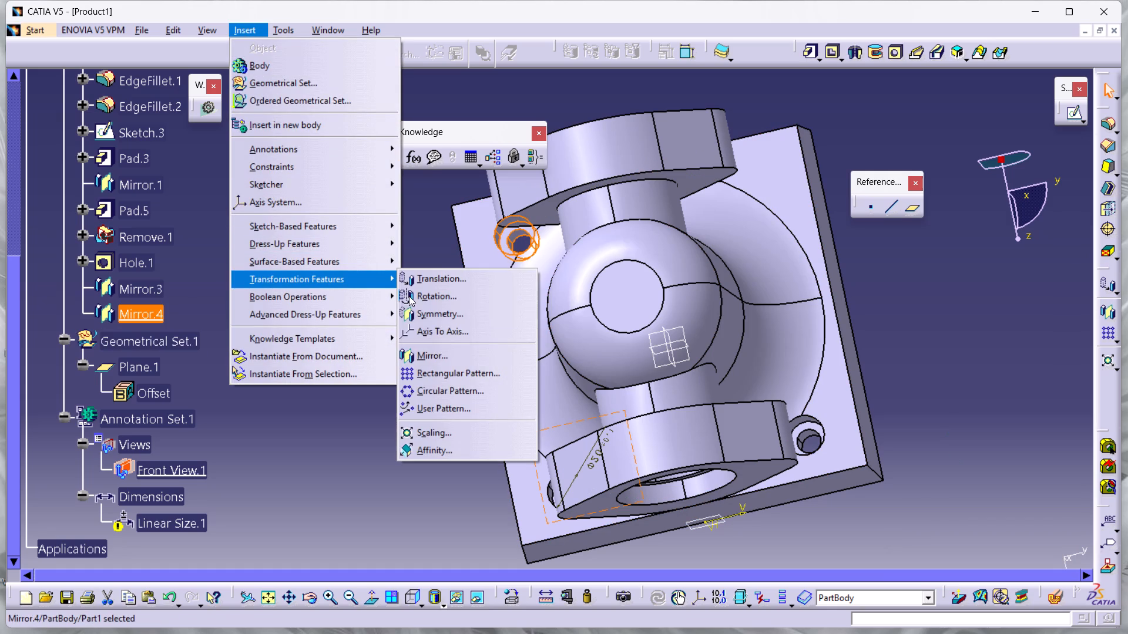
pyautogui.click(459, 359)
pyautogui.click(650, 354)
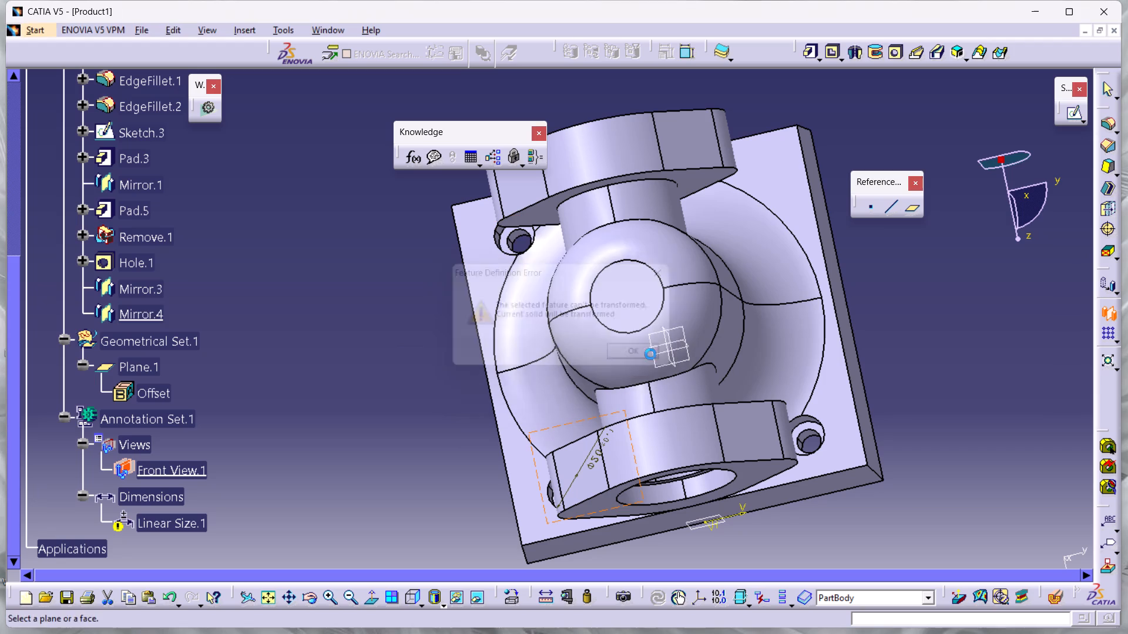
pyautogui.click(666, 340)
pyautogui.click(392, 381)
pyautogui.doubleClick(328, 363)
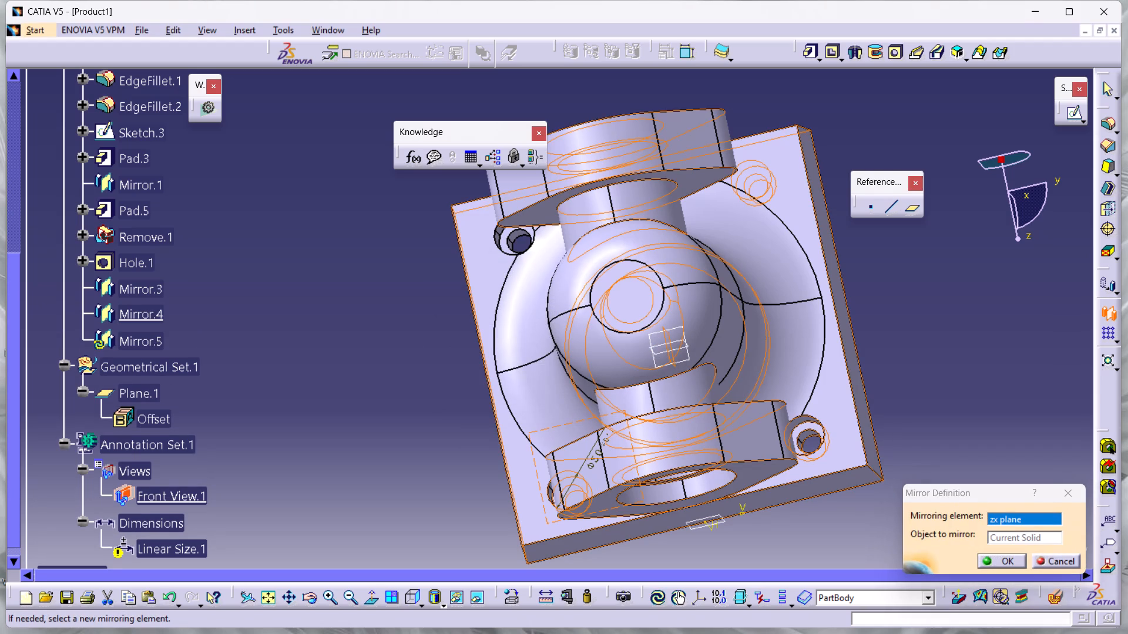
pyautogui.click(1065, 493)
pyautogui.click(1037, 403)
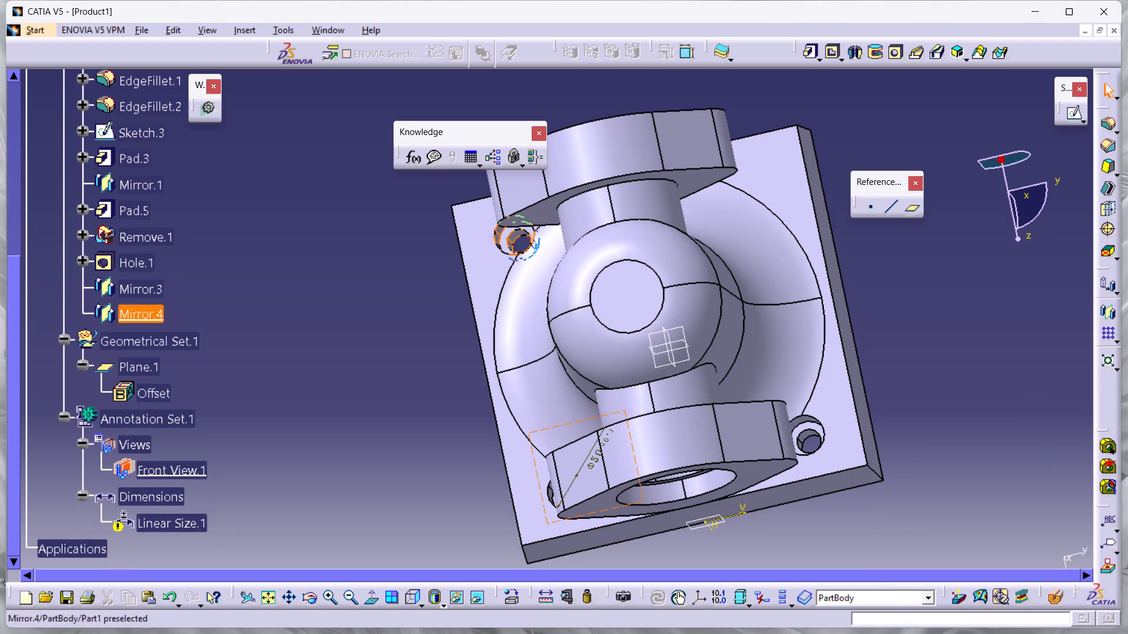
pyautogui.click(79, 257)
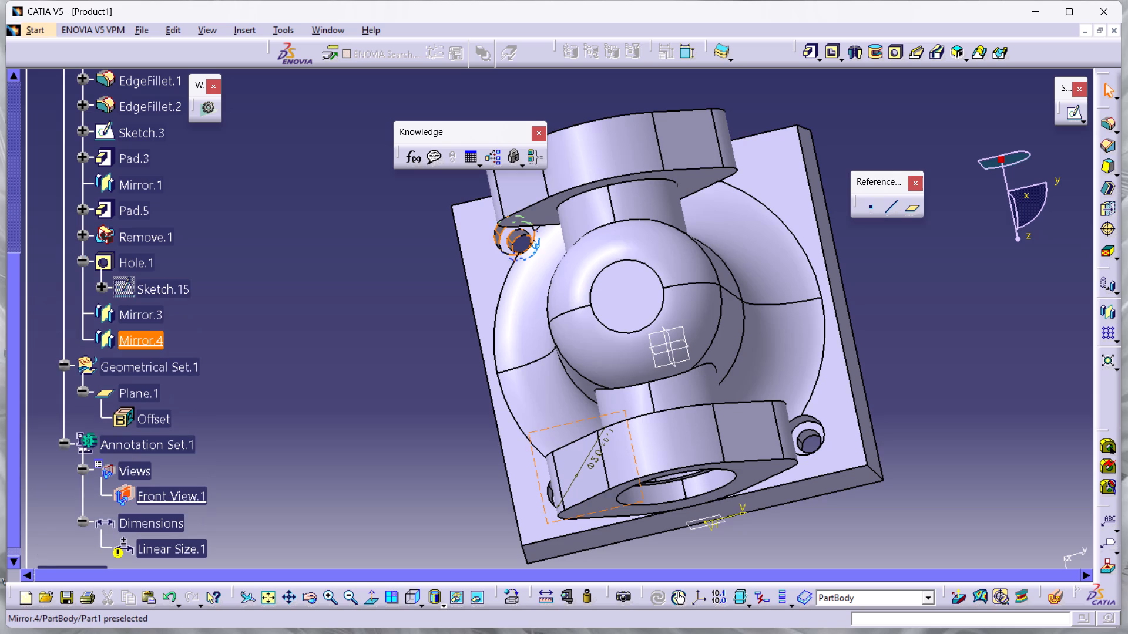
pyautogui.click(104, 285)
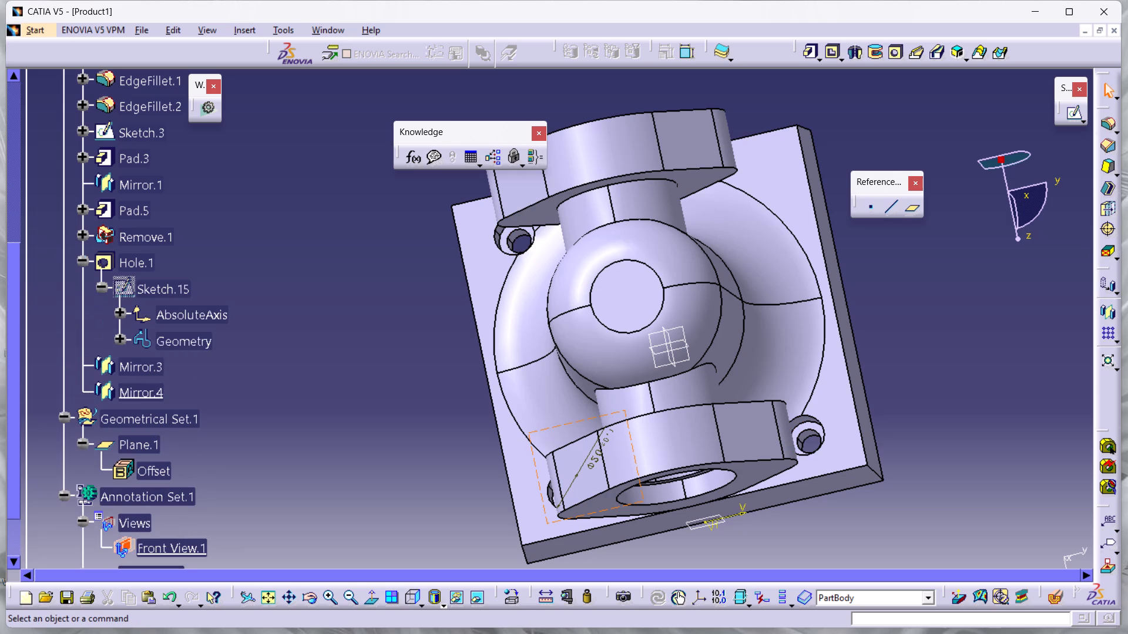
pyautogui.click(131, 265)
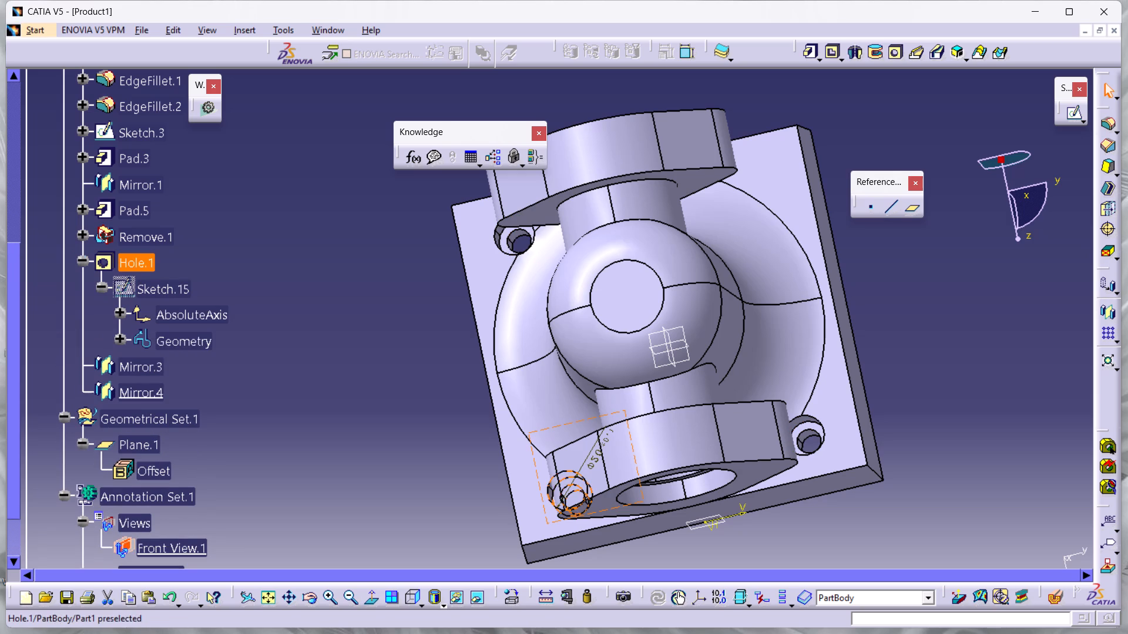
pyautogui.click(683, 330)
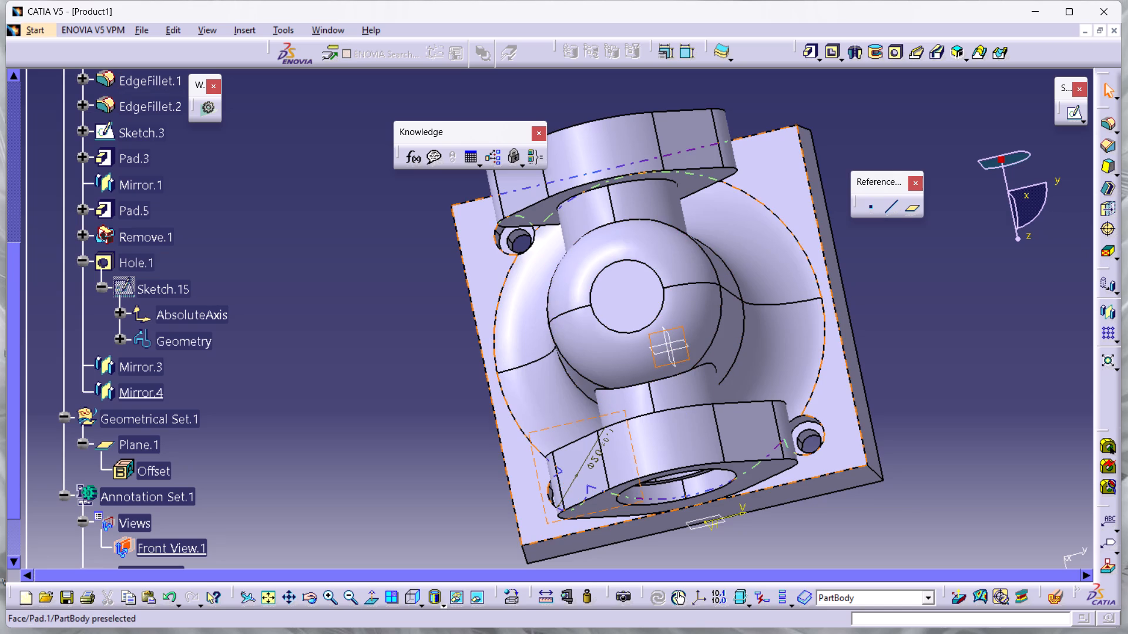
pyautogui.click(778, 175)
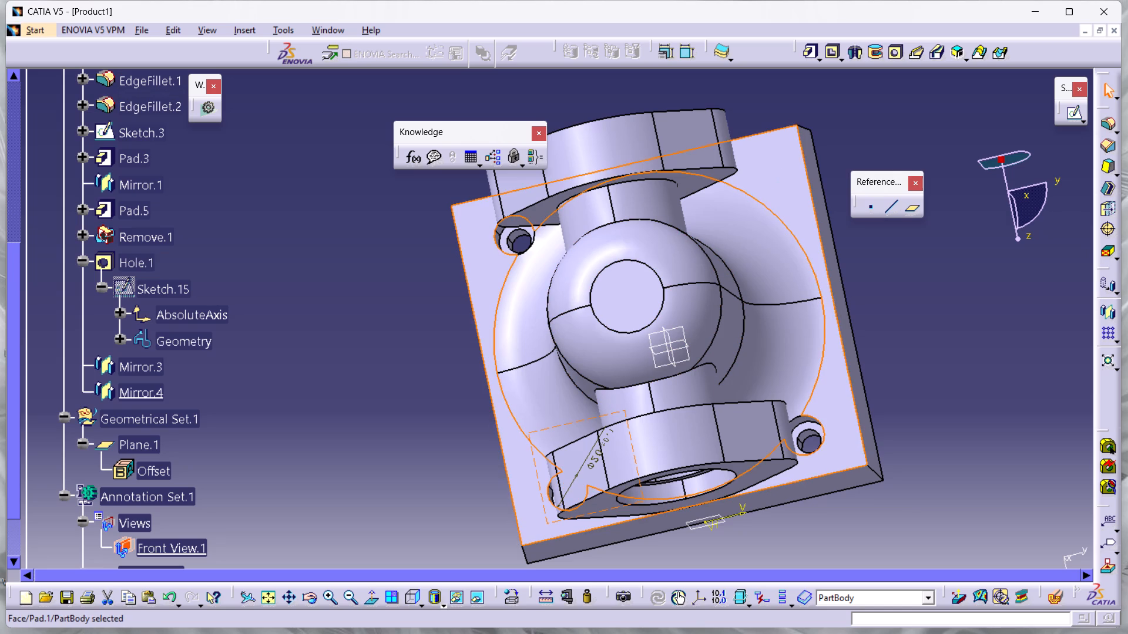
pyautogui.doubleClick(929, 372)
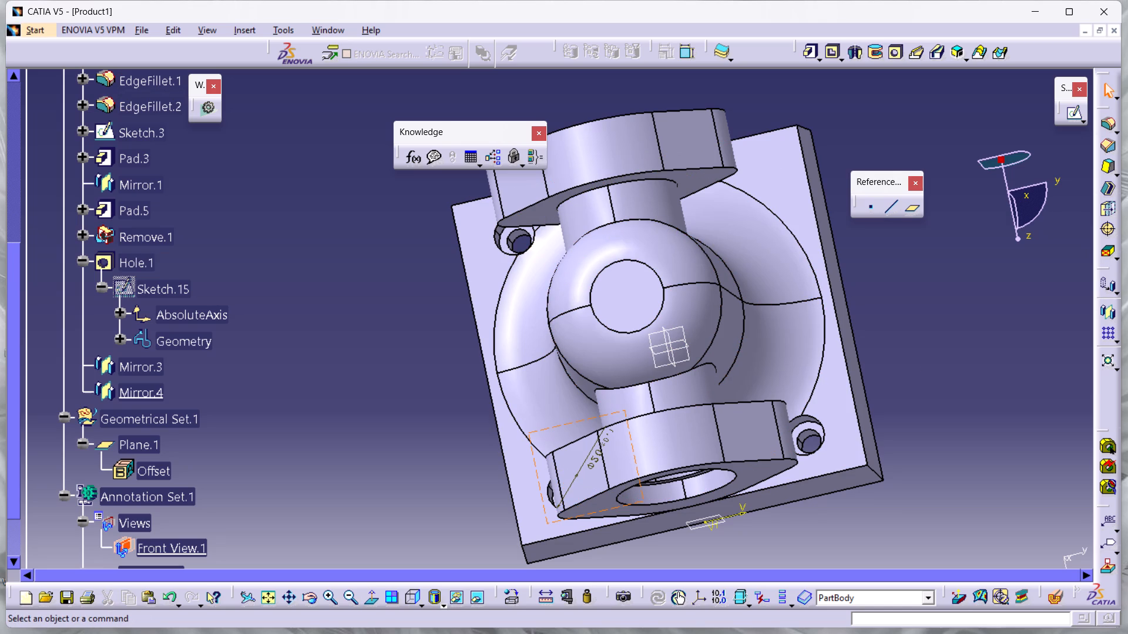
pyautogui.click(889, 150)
# Create a 12 mm Up To Next counterbored hole at the base's remaining corner, with a 20 mm diameter, 15 mm deep counterbore.
pyautogui.click(894, 54)
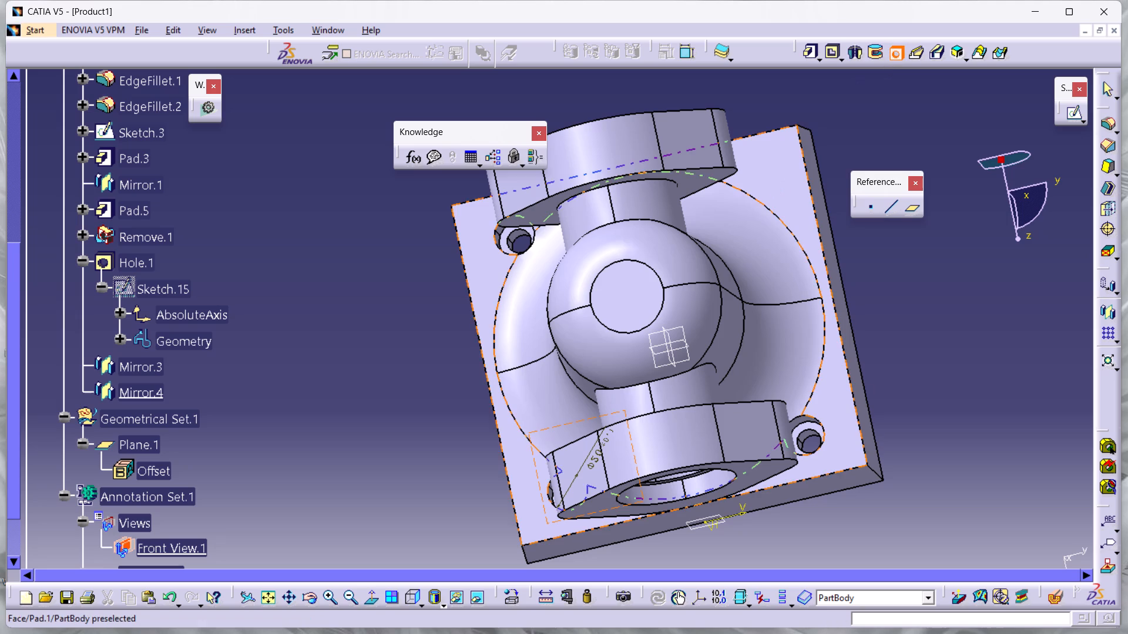
pyautogui.click(768, 181)
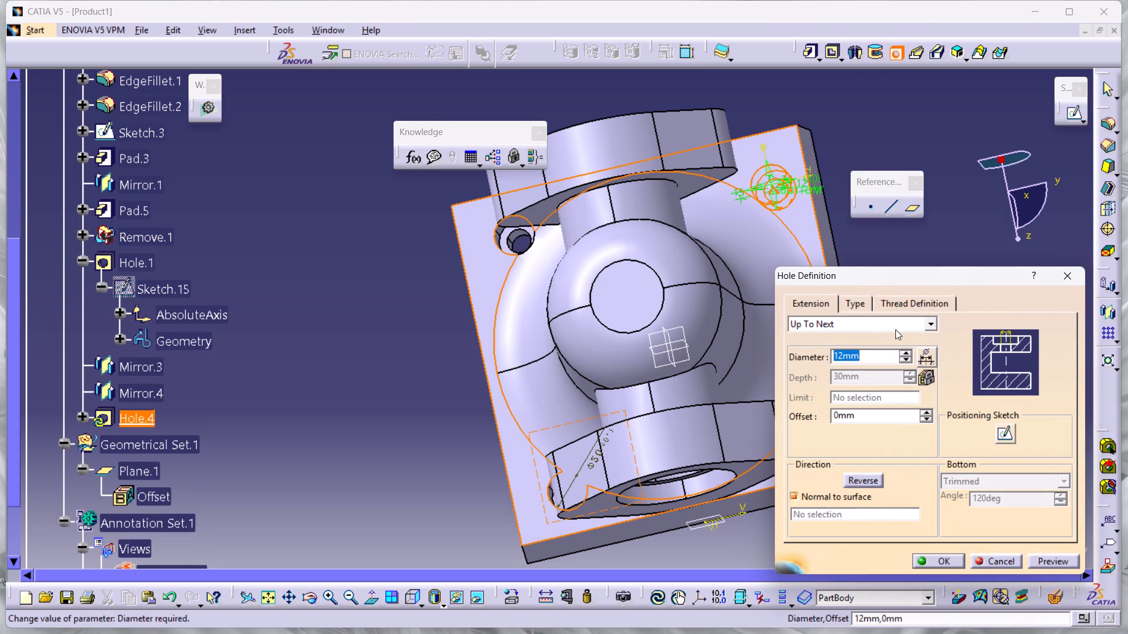
pyautogui.click(843, 302)
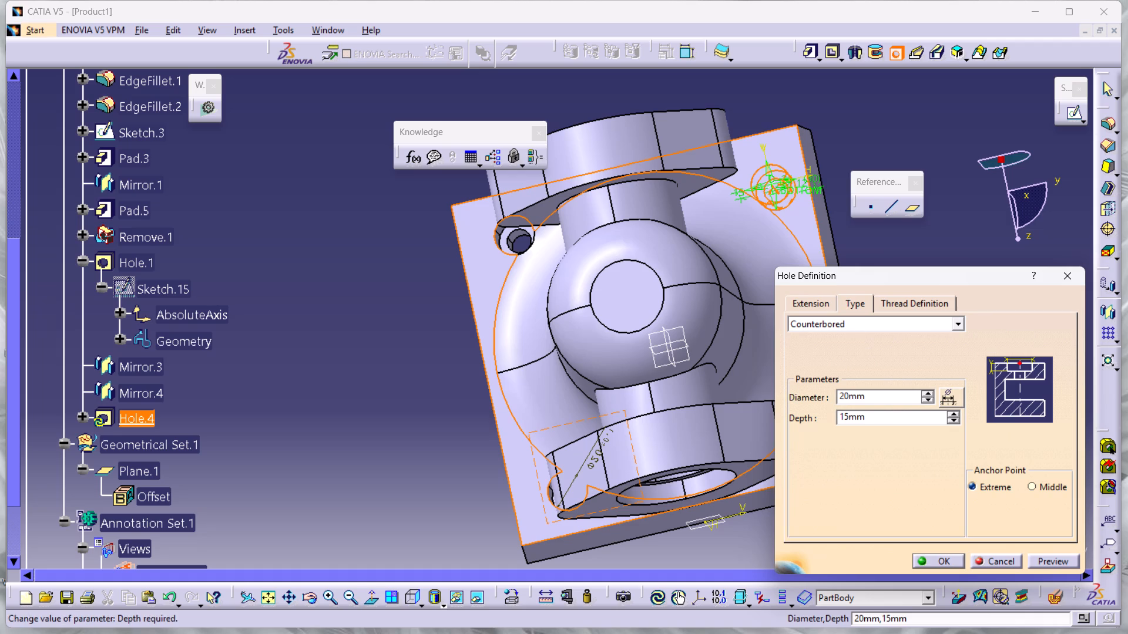
pyautogui.click(796, 302)
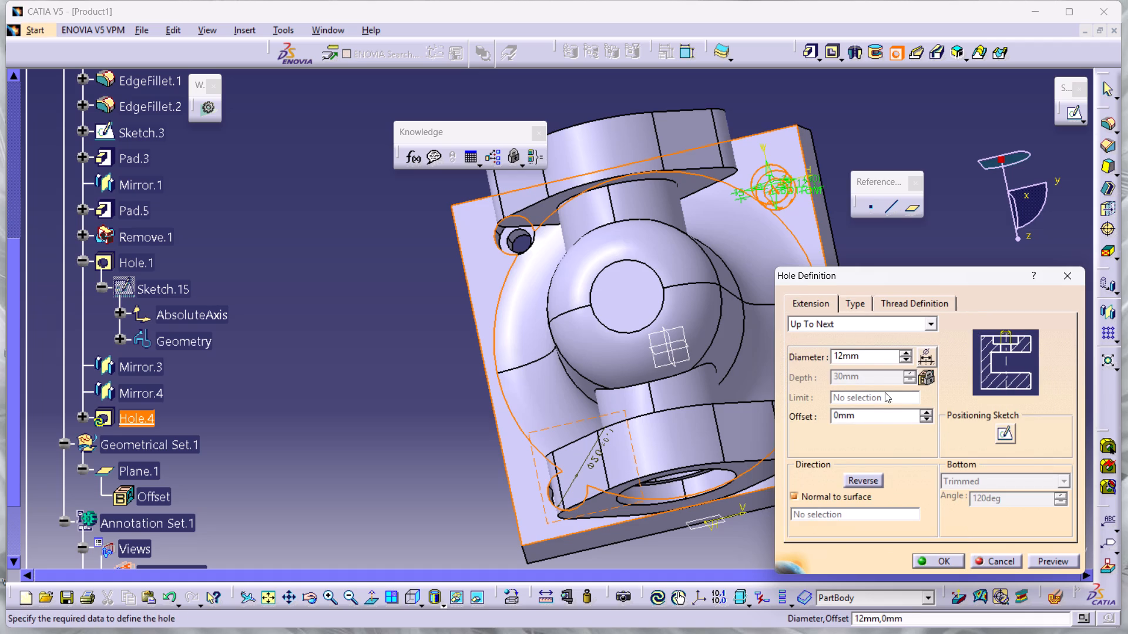
pyautogui.doubleClick(869, 358)
pyautogui.click(1046, 563)
pyautogui.click(942, 563)
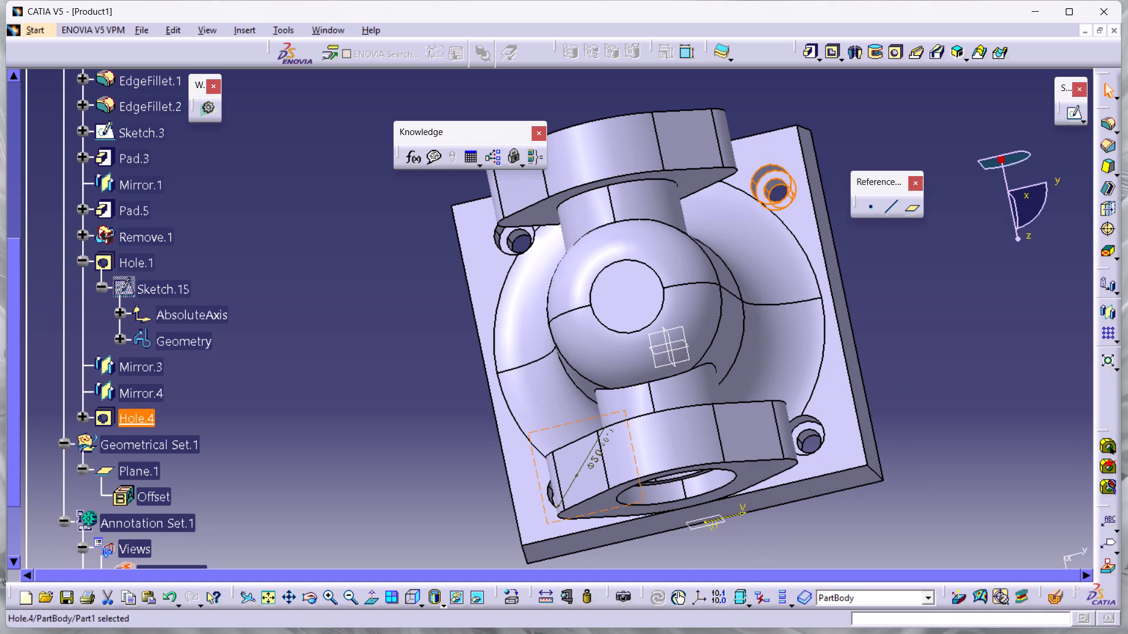
pyautogui.click(903, 298)
pyautogui.click(931, 446)
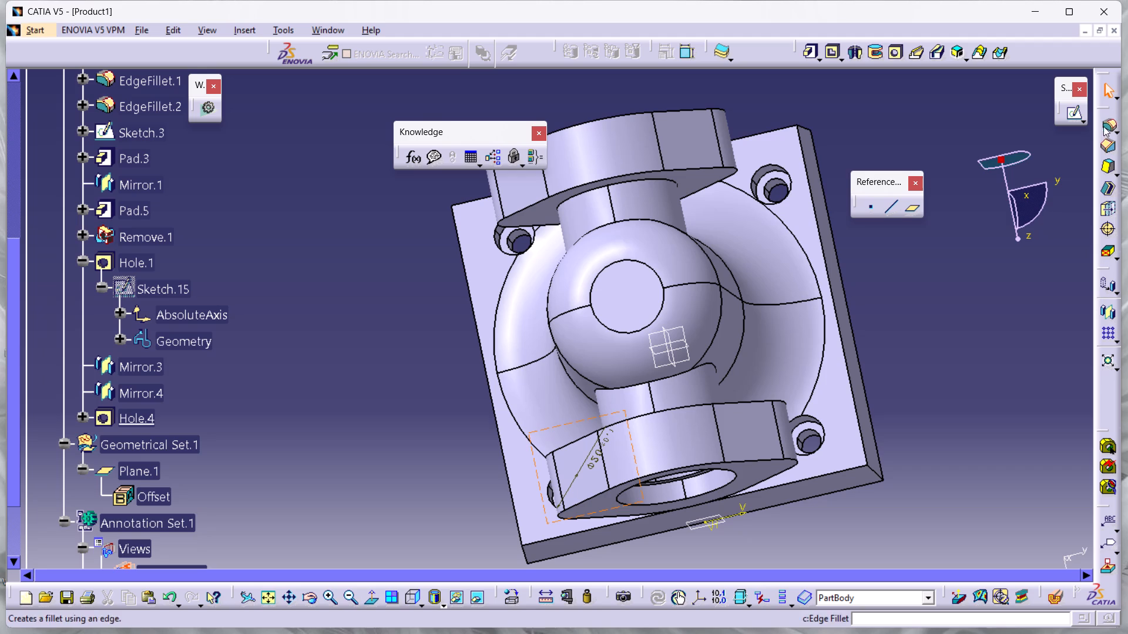
# Fillet the four corner edges of the square base plate with a 30 mm radius.
pyautogui.click(1103, 126)
pyautogui.moveTo(954, 387); pyautogui.dragTo(944, 296)
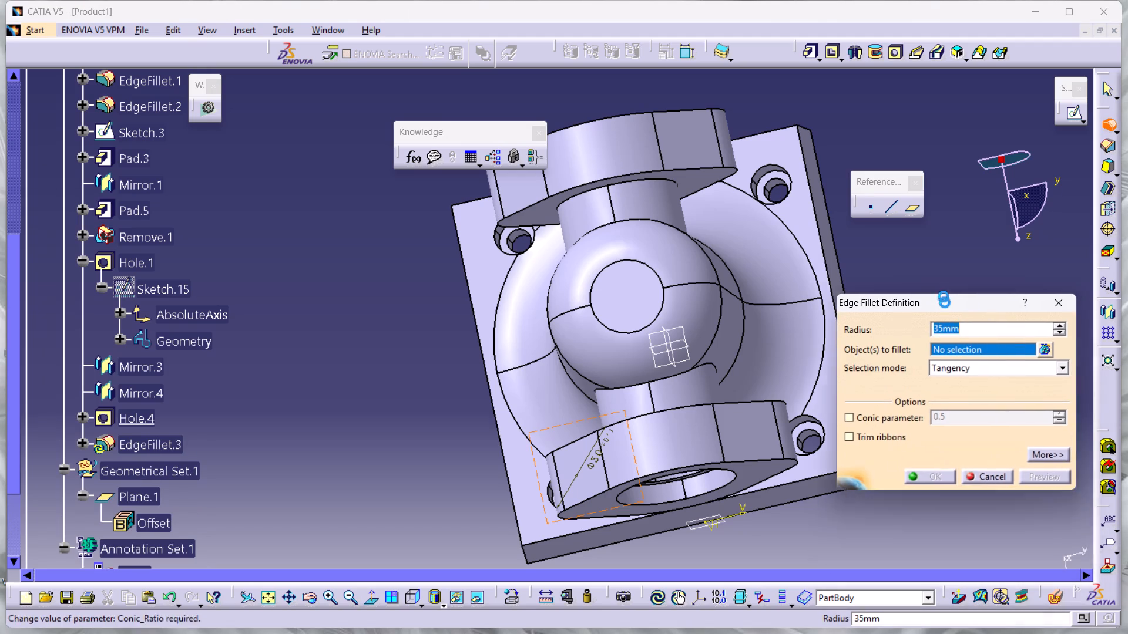
pyautogui.moveTo(944, 296); pyautogui.dragTo(939, 142)
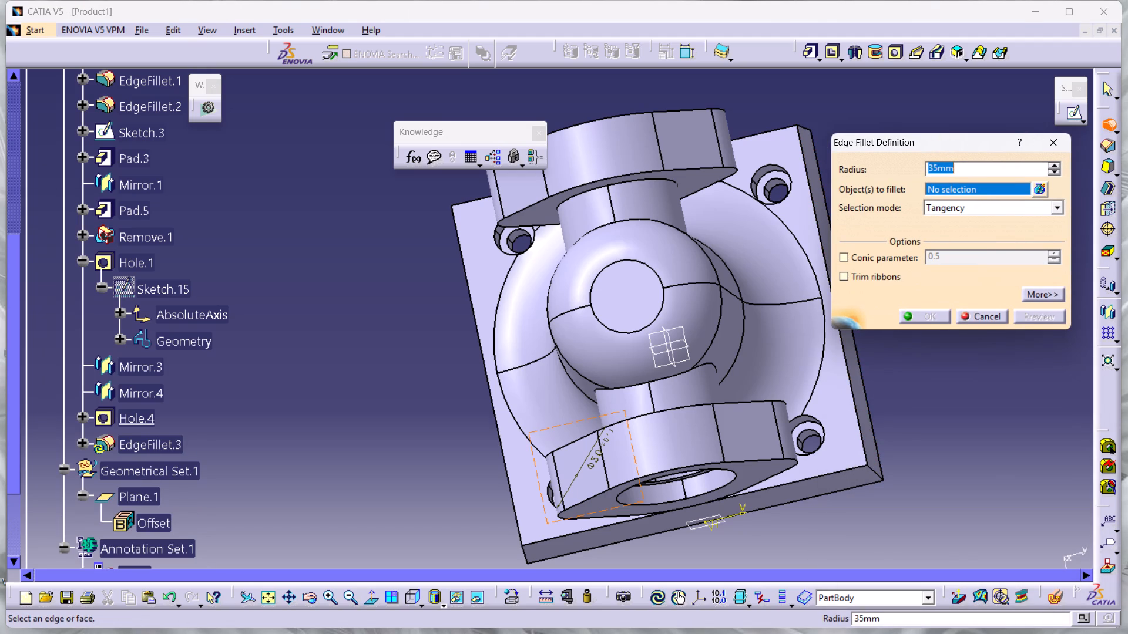
pyautogui.click(875, 472)
pyautogui.moveTo(932, 409); pyautogui.dragTo(913, 414, button='middle')
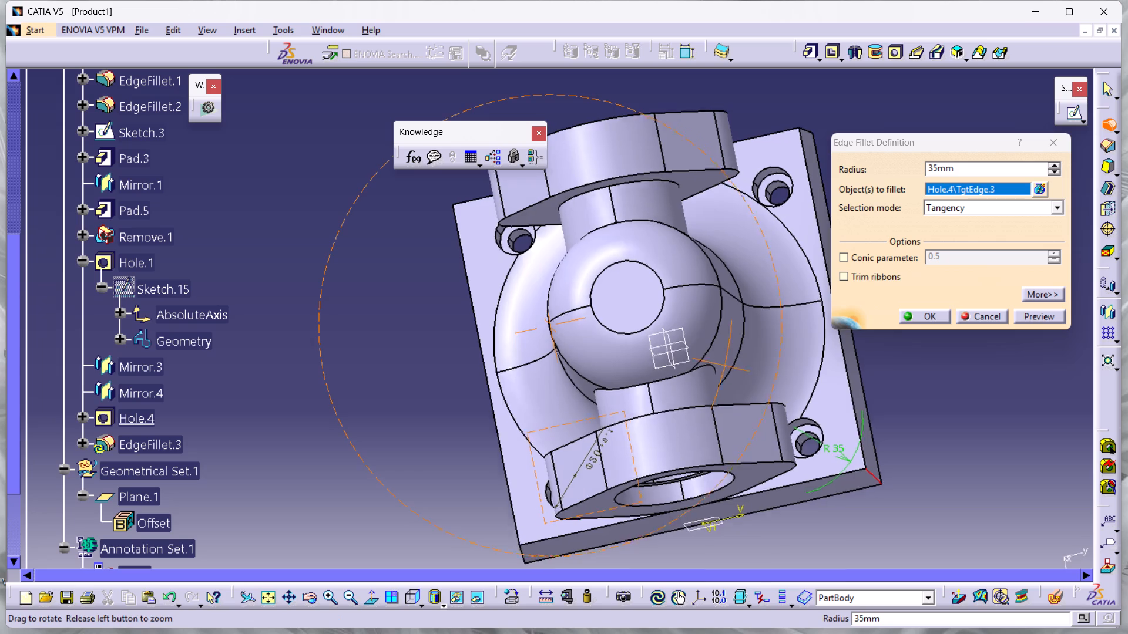
pyautogui.moveTo(913, 414); pyautogui.dragTo(776, 473, button='middle')
pyautogui.moveTo(926, 461); pyautogui.dragTo(721, 451, button='middle')
pyautogui.moveTo(736, 329); pyautogui.dragTo(592, 331, button='middle')
pyautogui.moveTo(971, 488); pyautogui.dragTo(750, 498, button='middle')
pyautogui.click(694, 285)
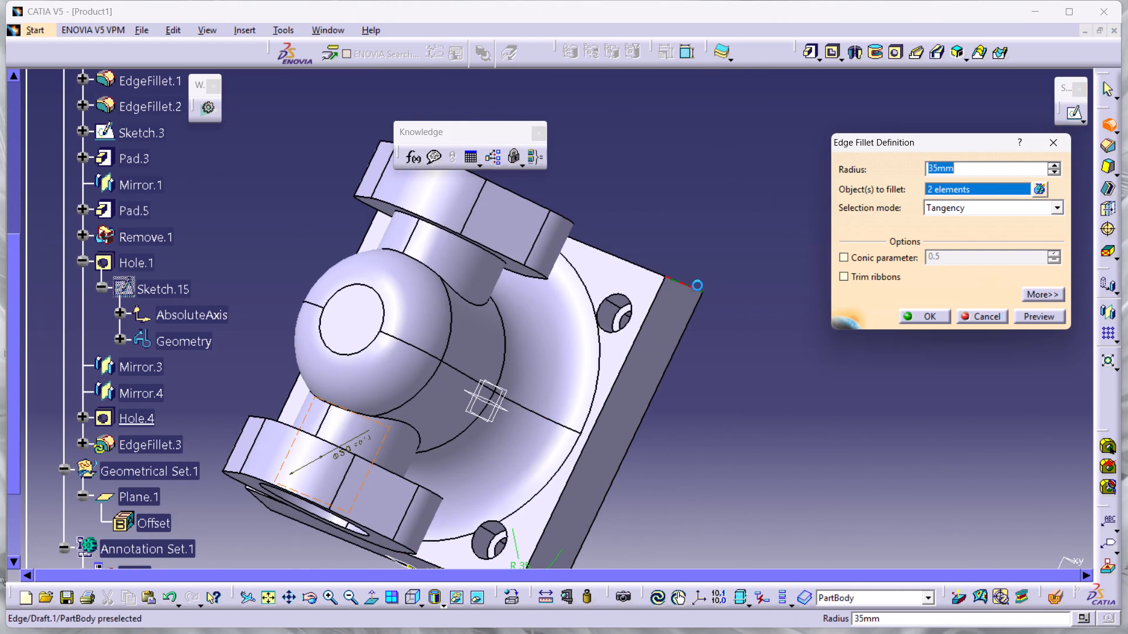
pyautogui.keyDown('ctrl'); pyautogui.moveTo(726, 230); pyautogui.dragTo(688, 299, button='middle'); pyautogui.keyUp('ctrl')
pyautogui.moveTo(681, 230); pyautogui.dragTo(684, 251, button='middle')
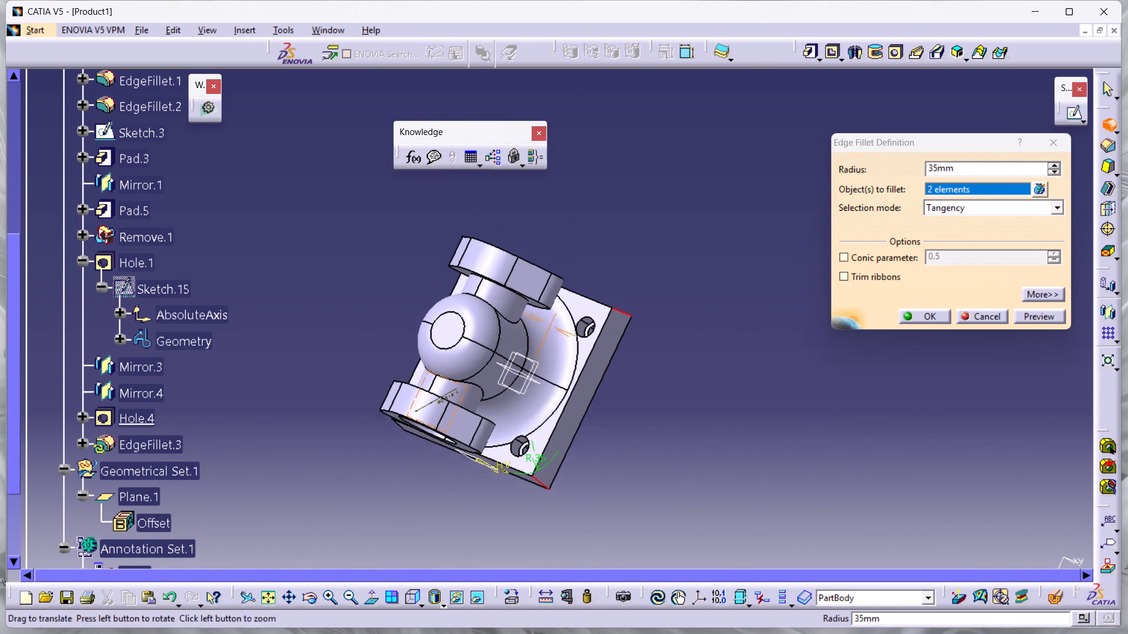
pyautogui.moveTo(684, 251); pyautogui.dragTo(597, 404, button='middle')
pyautogui.moveTo(682, 188); pyautogui.dragTo(687, 394, button='middle')
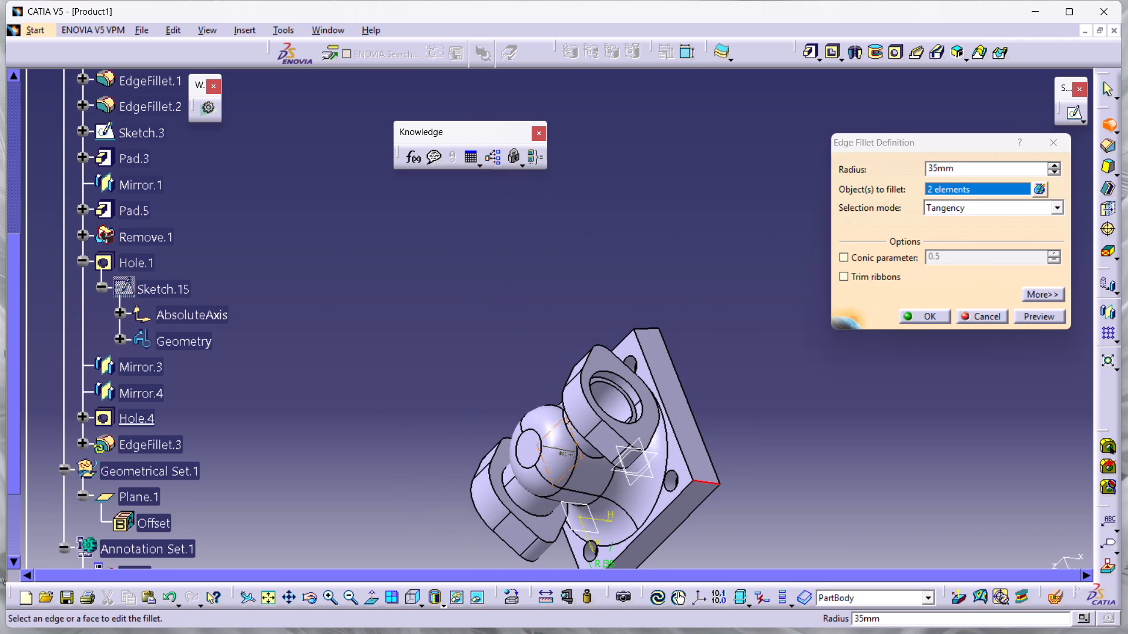
pyautogui.click(647, 330)
pyautogui.keyDown('ctrl'); pyautogui.moveTo(584, 501); pyautogui.dragTo(640, 470, button='middle'); pyautogui.keyUp('ctrl')
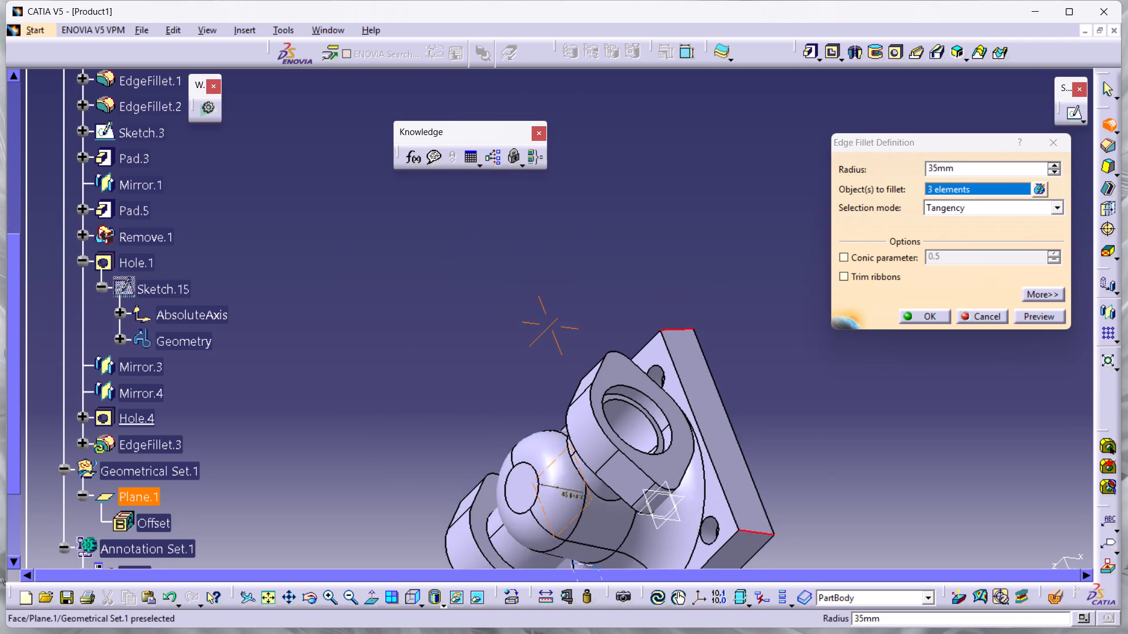
pyautogui.keyDown('ctrl'); pyautogui.moveTo(640, 470); pyautogui.dragTo(641, 469, button='middle'); pyautogui.keyUp('ctrl')
pyautogui.moveTo(644, 500); pyautogui.dragTo(683, 332, button='middle')
pyautogui.keyDown('ctrl'); pyautogui.moveTo(560, 449); pyautogui.dragTo(700, 436, button='middle'); pyautogui.keyUp('ctrl')
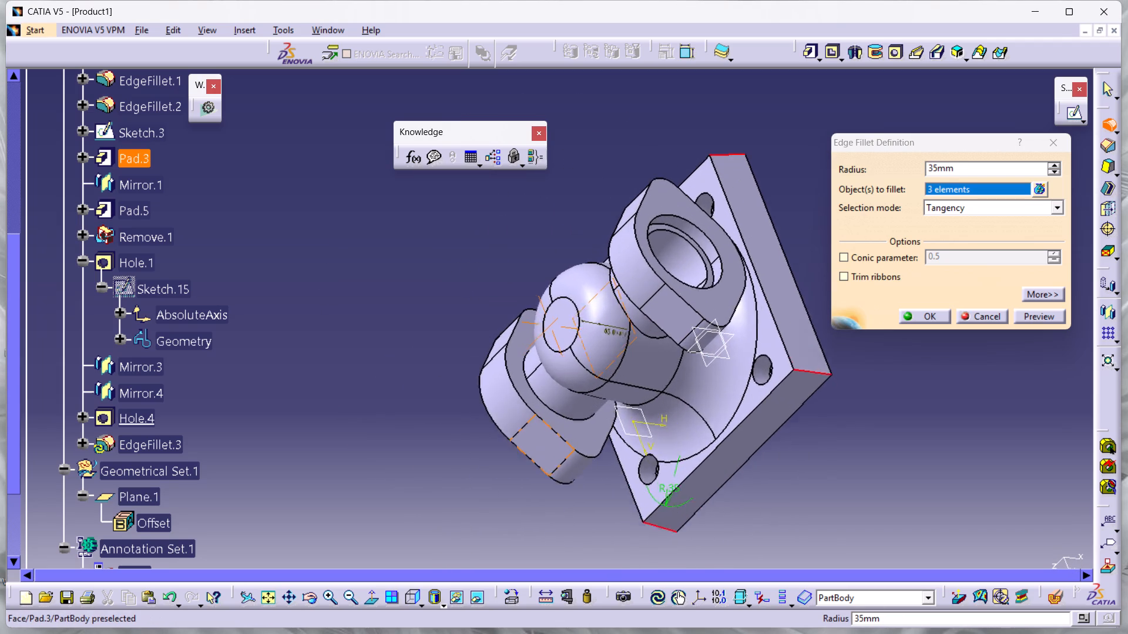
pyautogui.keyDown('ctrl'); pyautogui.moveTo(700, 436); pyautogui.dragTo(709, 431, button='middle'); pyautogui.keyUp('ctrl')
pyautogui.moveTo(557, 516); pyautogui.dragTo(478, 292, button='middle')
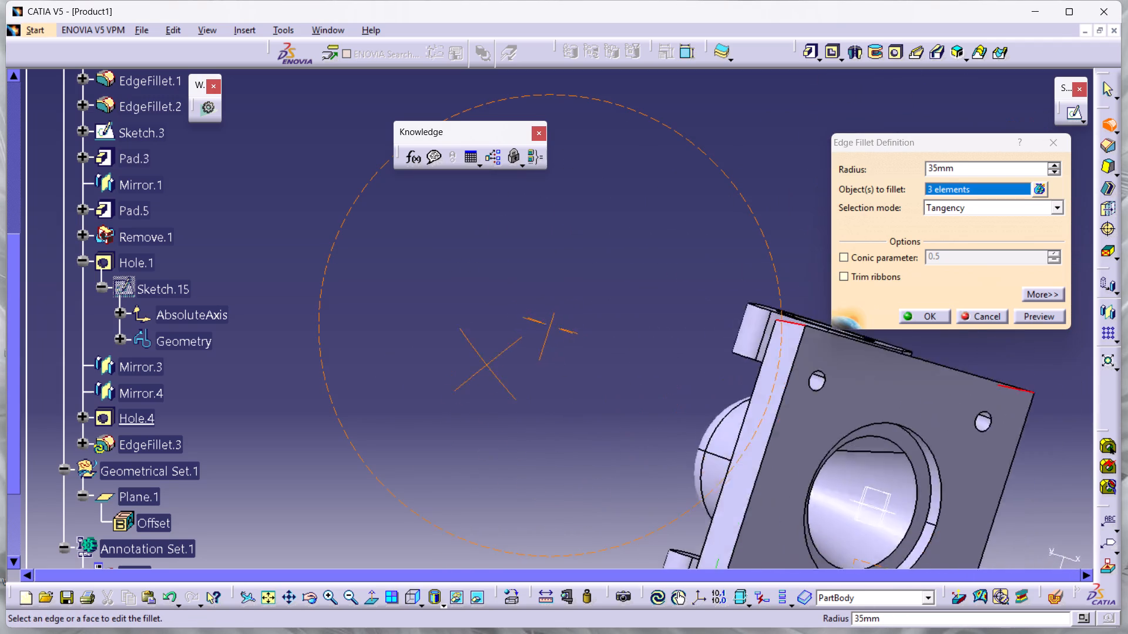
pyautogui.moveTo(478, 292); pyautogui.dragTo(703, 517, button='middle')
pyautogui.moveTo(517, 508); pyautogui.dragTo(858, 329, button='middle')
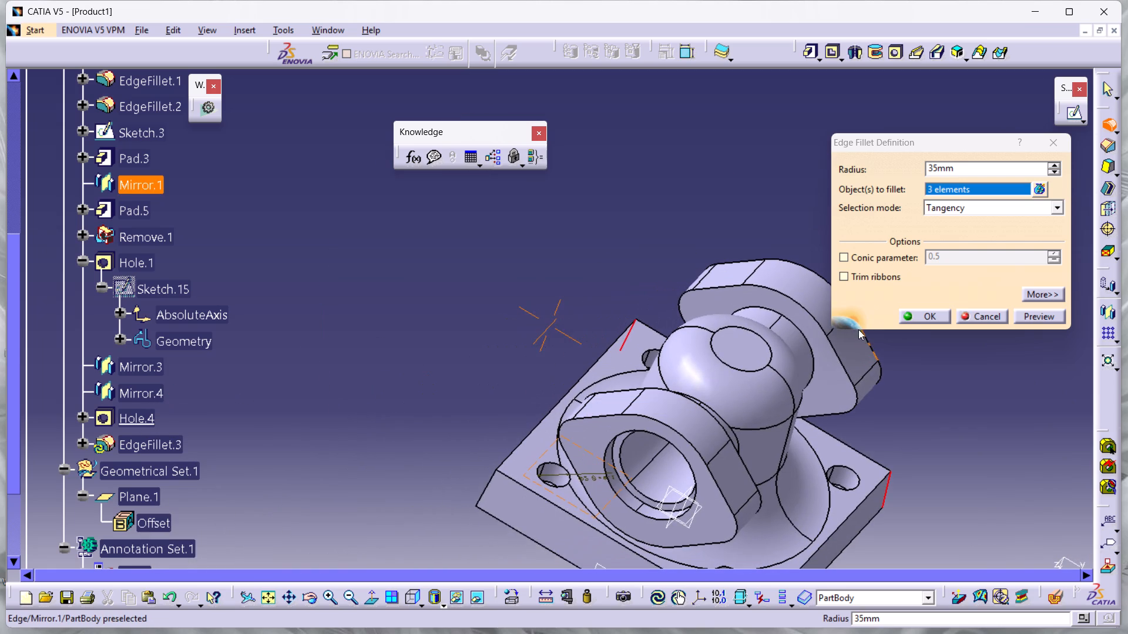
pyautogui.click(484, 491)
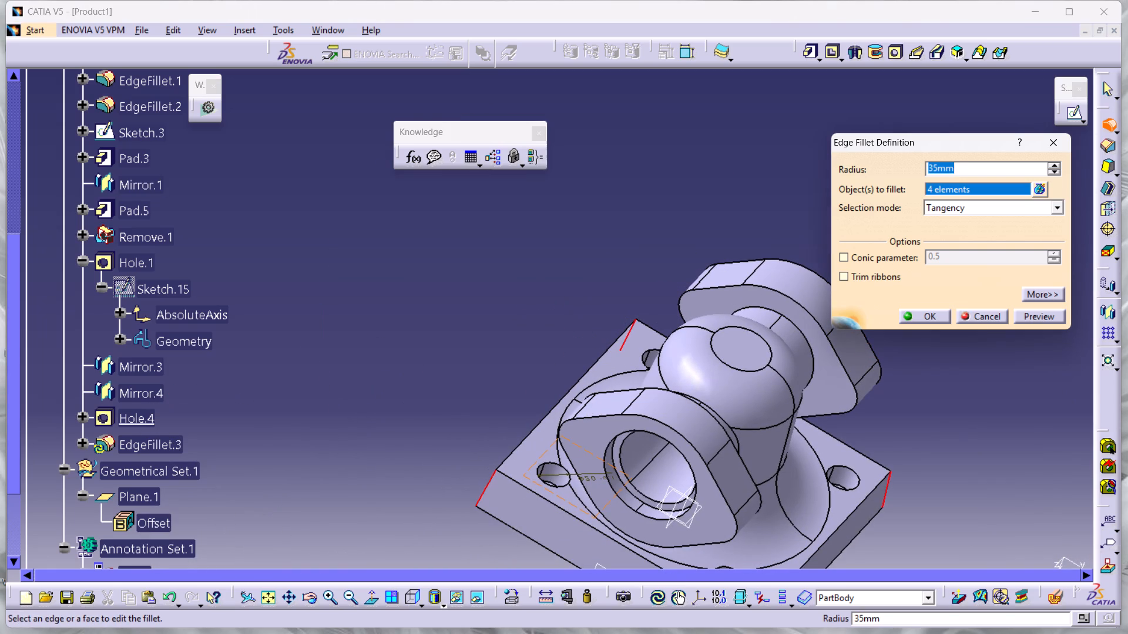
pyautogui.write('30')
pyautogui.click(1050, 313)
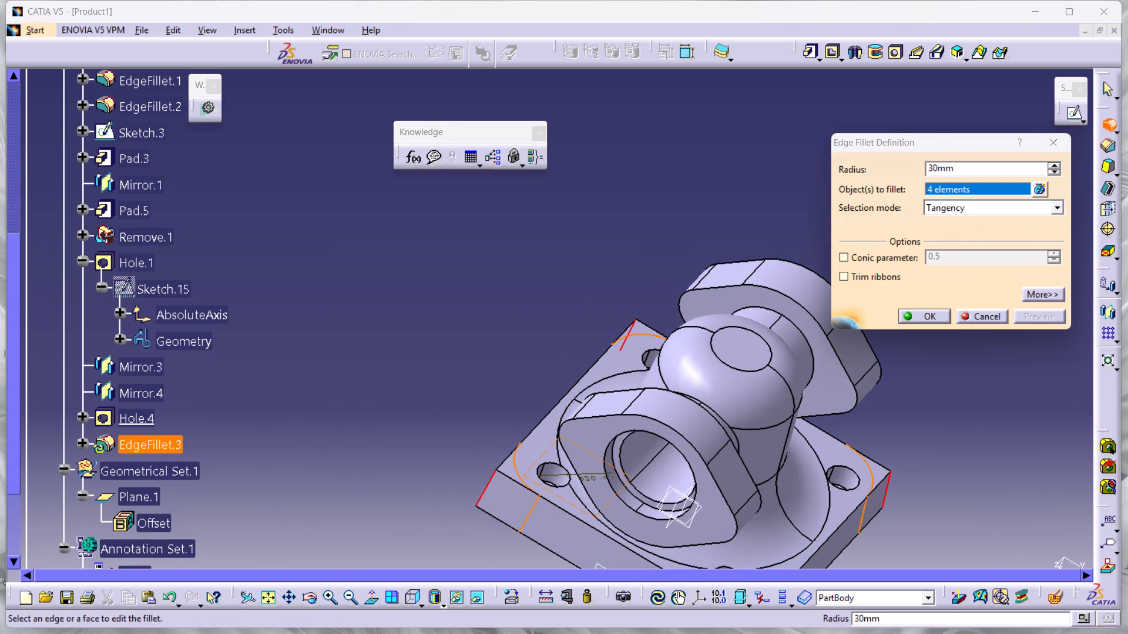
pyautogui.click(919, 305)
pyautogui.click(915, 319)
pyautogui.click(973, 391)
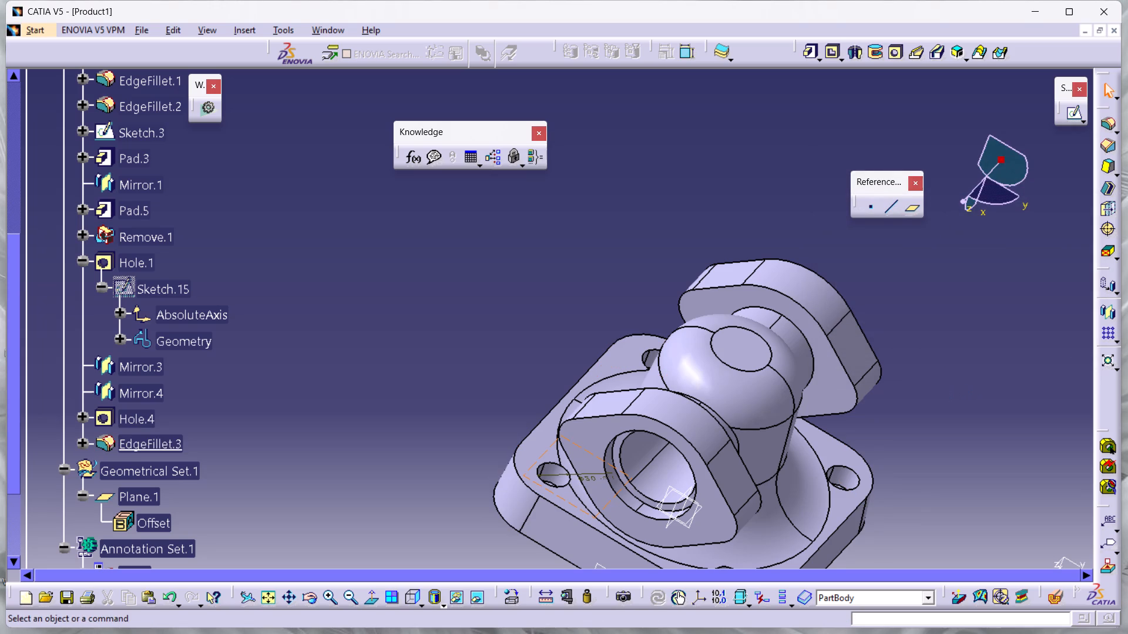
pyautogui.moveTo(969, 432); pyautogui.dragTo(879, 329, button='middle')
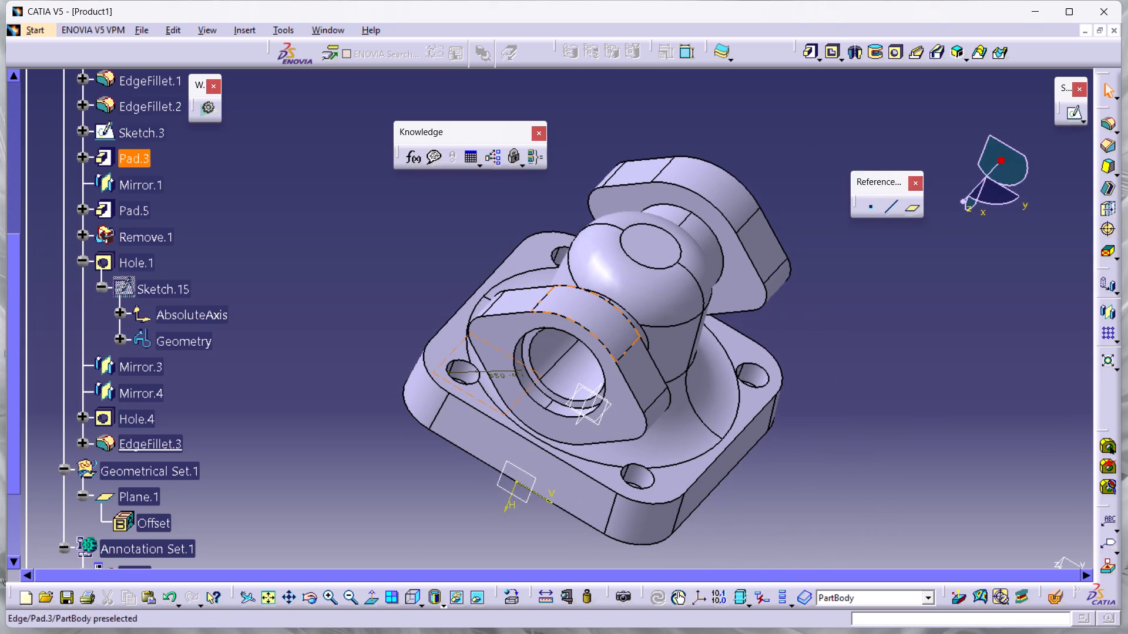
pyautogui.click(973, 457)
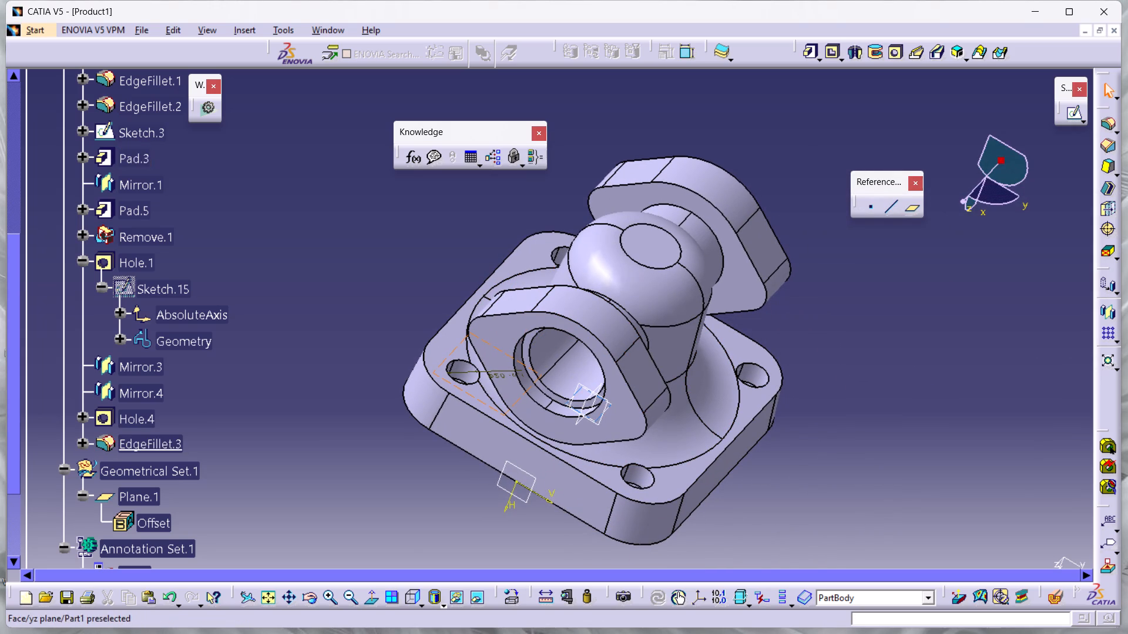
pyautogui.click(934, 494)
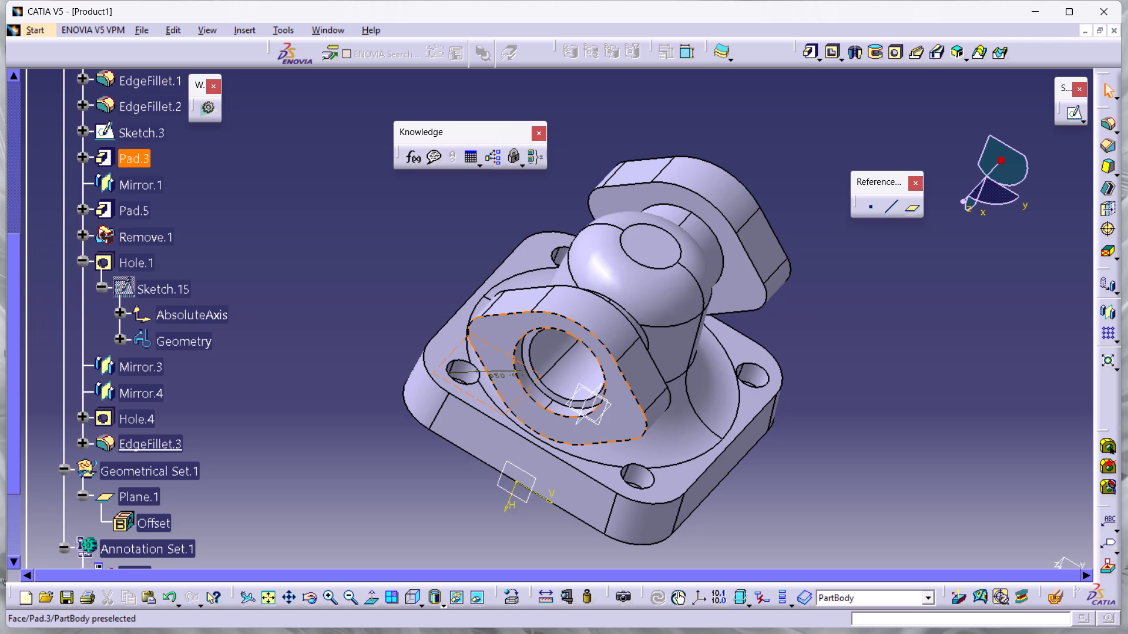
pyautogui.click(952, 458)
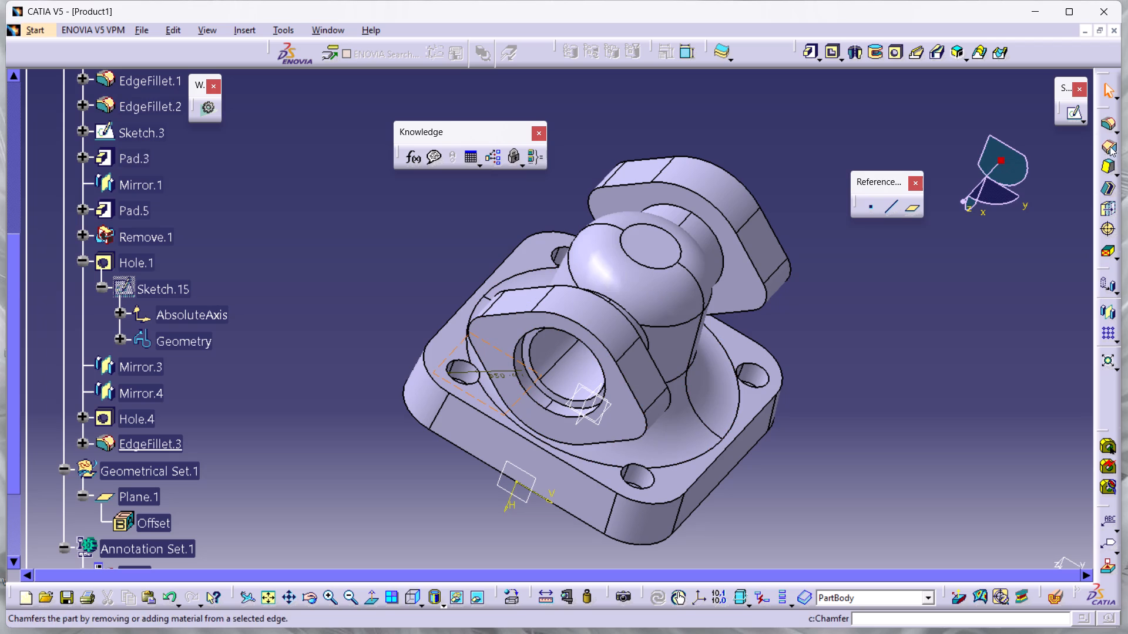
# Try a 5 deg draft on the near flange's perimeter faces, using its outer bored face as the neutral element.
pyautogui.click(1109, 167)
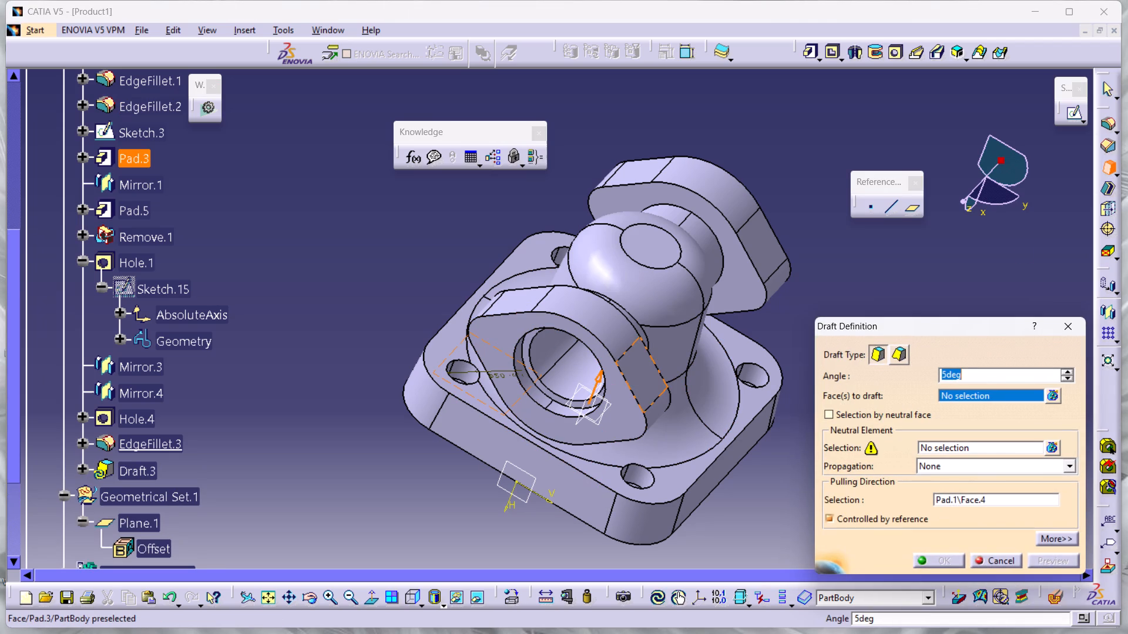
pyautogui.click(645, 372)
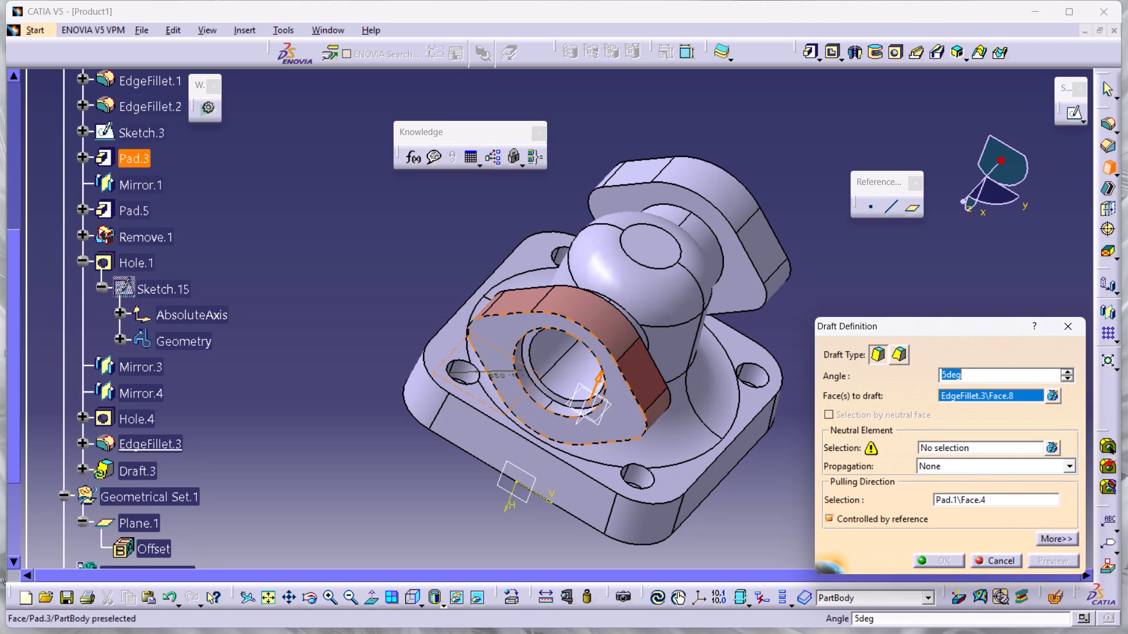
pyautogui.click(943, 439)
pyautogui.click(943, 444)
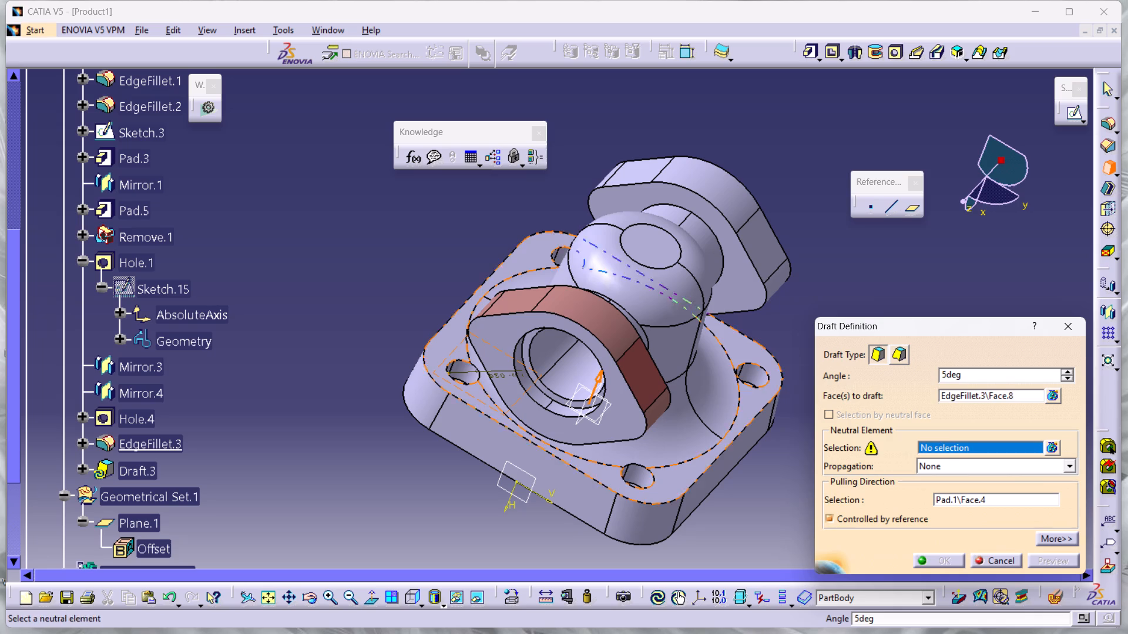
pyautogui.click(609, 421)
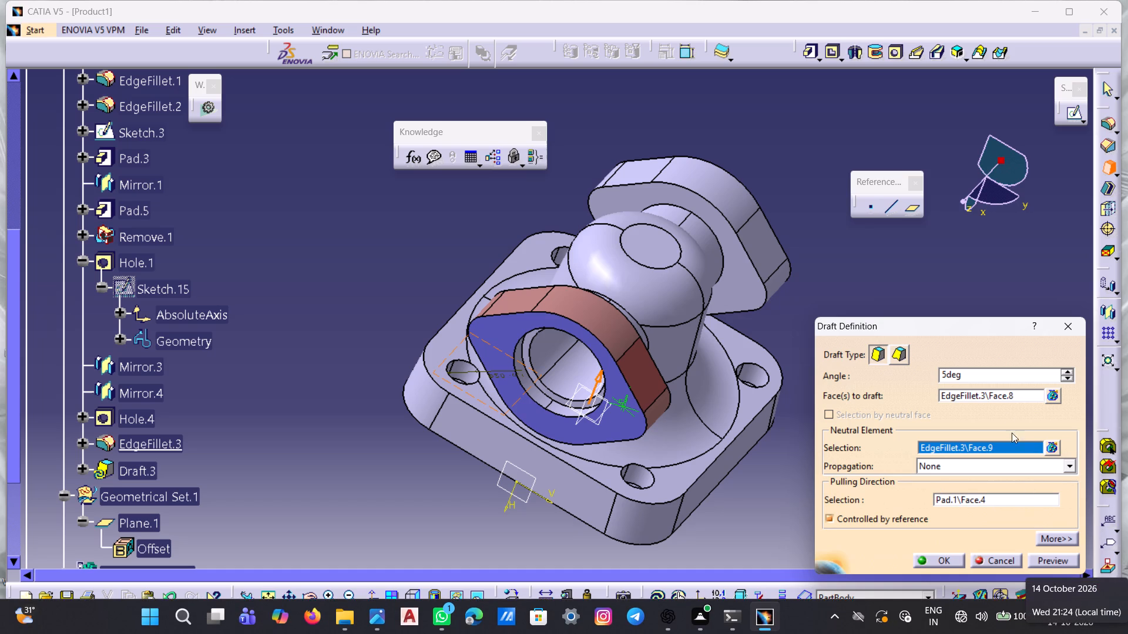
pyautogui.click(1044, 559)
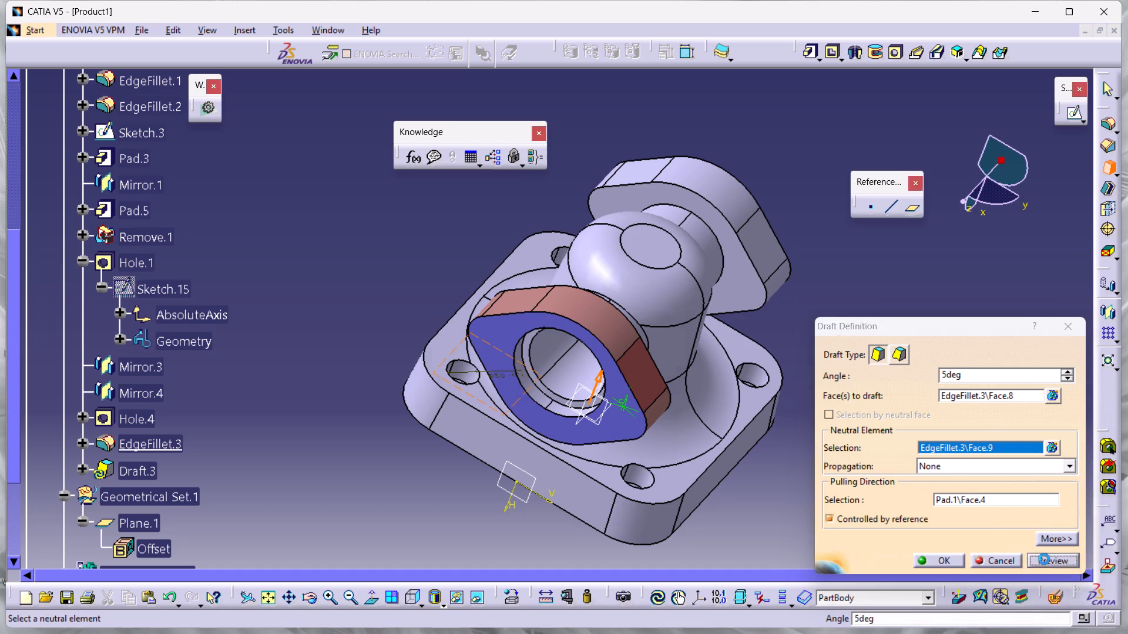
pyautogui.click(662, 352)
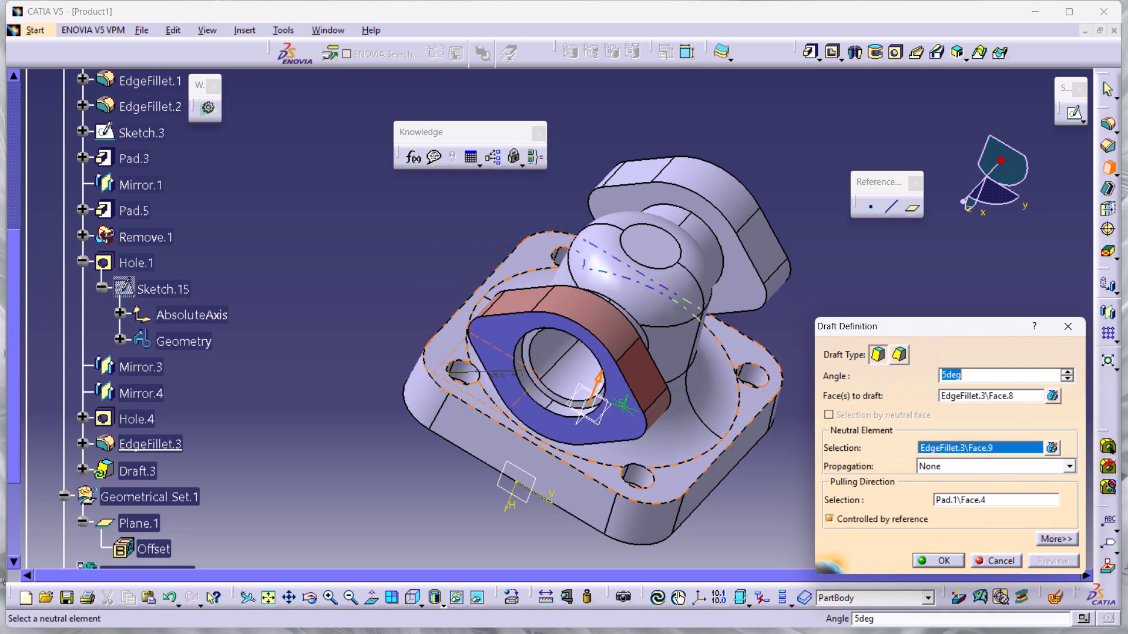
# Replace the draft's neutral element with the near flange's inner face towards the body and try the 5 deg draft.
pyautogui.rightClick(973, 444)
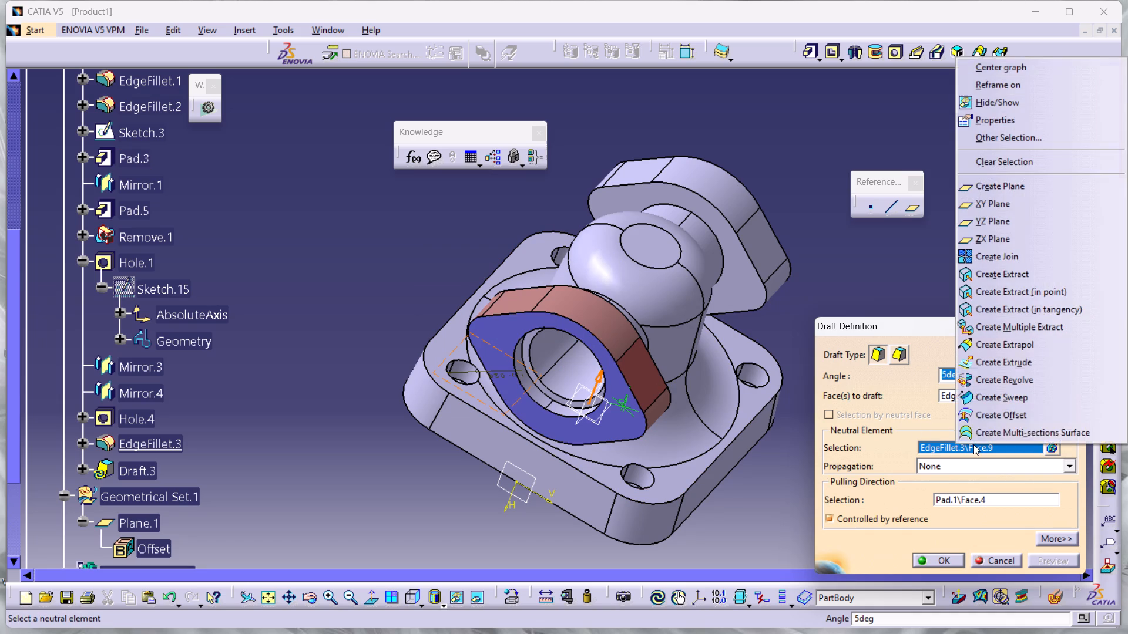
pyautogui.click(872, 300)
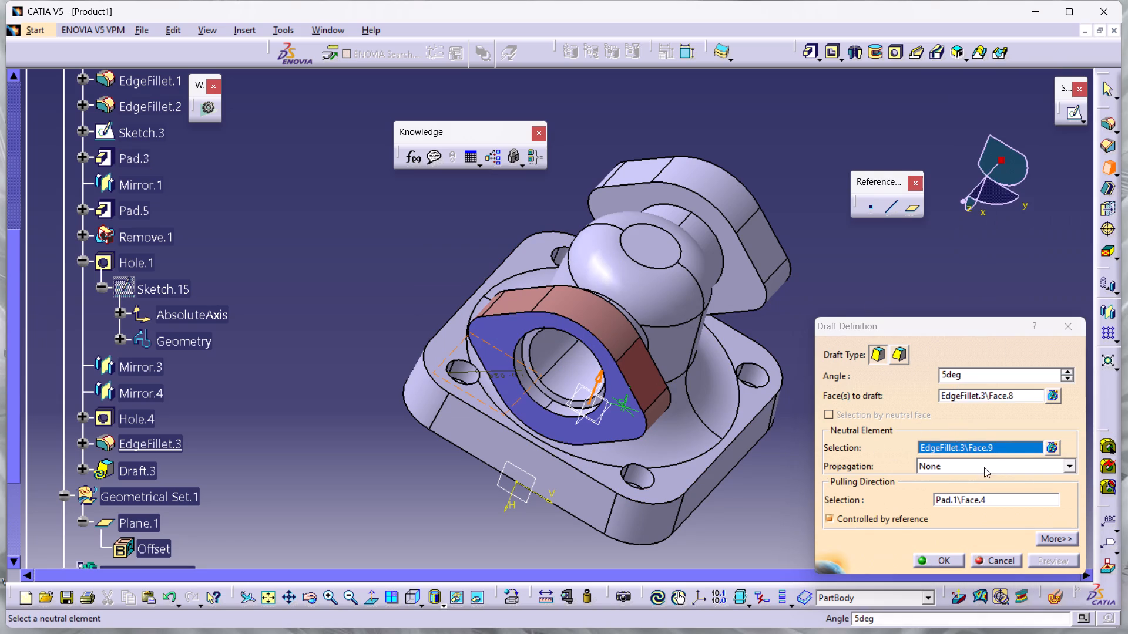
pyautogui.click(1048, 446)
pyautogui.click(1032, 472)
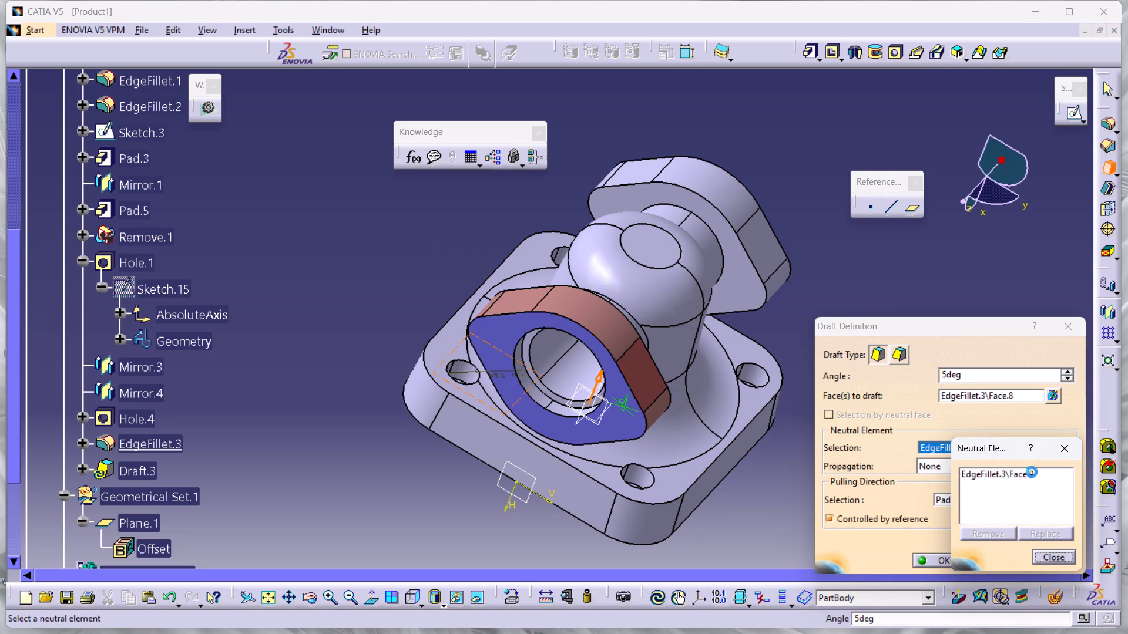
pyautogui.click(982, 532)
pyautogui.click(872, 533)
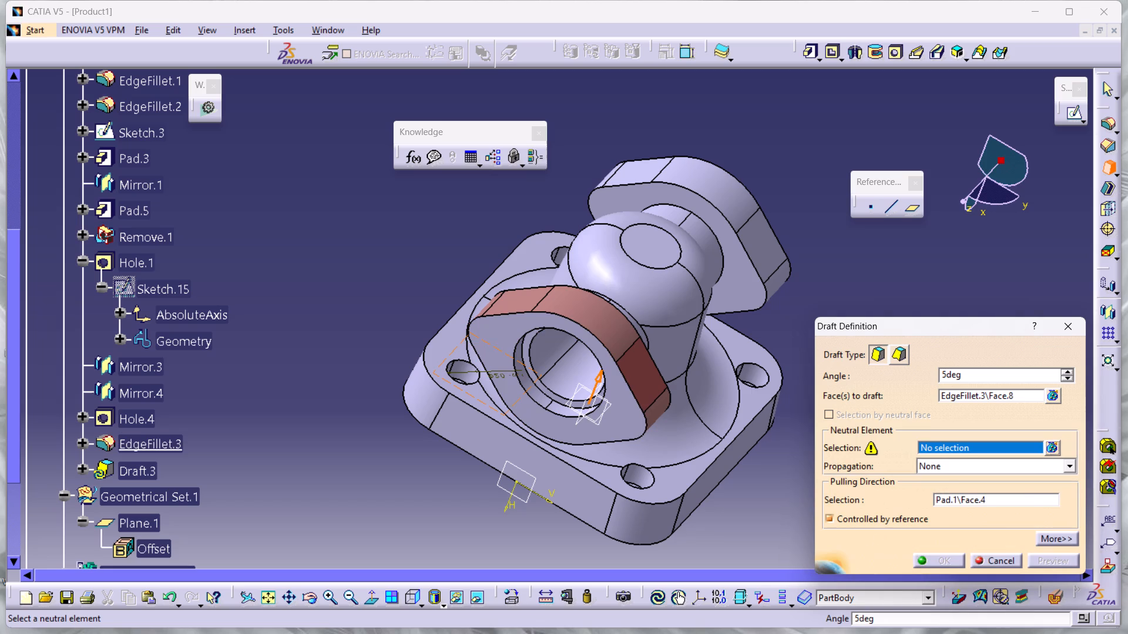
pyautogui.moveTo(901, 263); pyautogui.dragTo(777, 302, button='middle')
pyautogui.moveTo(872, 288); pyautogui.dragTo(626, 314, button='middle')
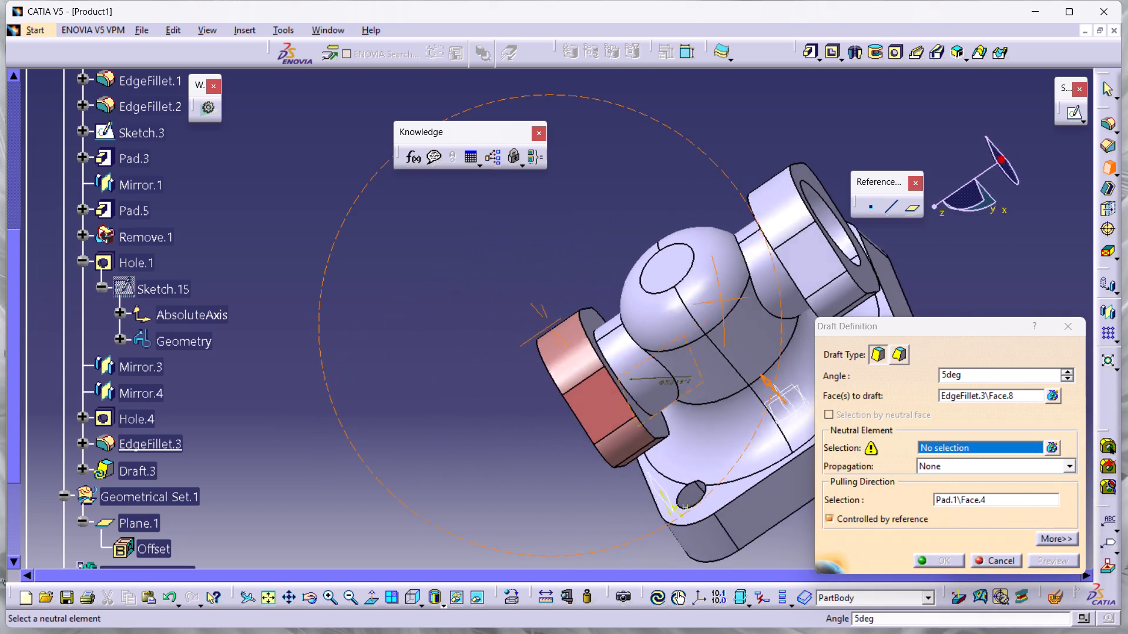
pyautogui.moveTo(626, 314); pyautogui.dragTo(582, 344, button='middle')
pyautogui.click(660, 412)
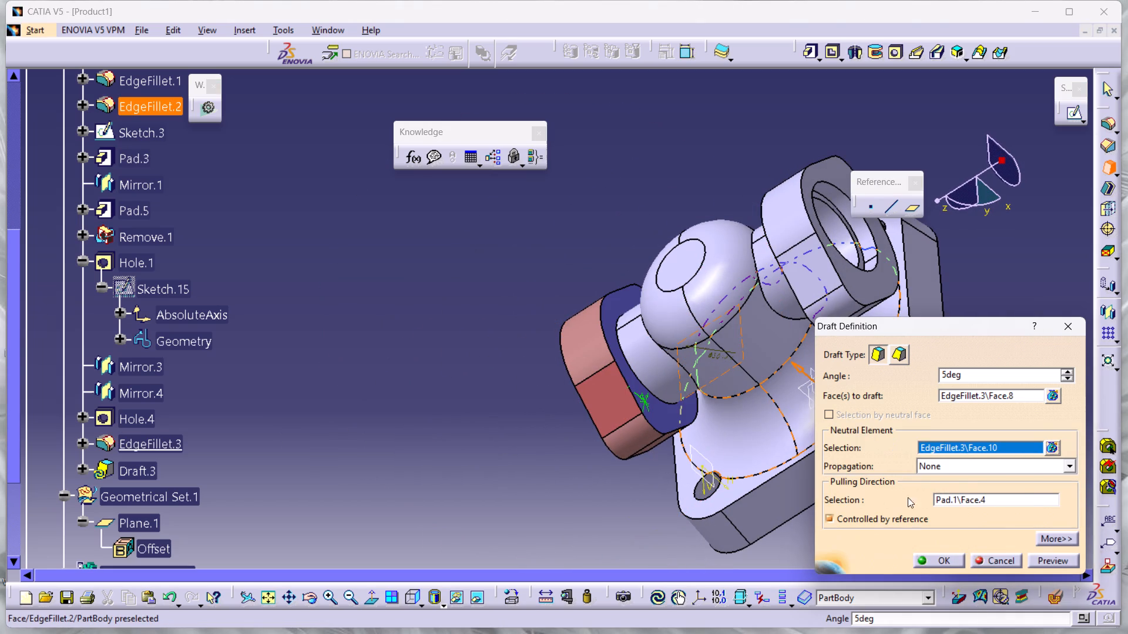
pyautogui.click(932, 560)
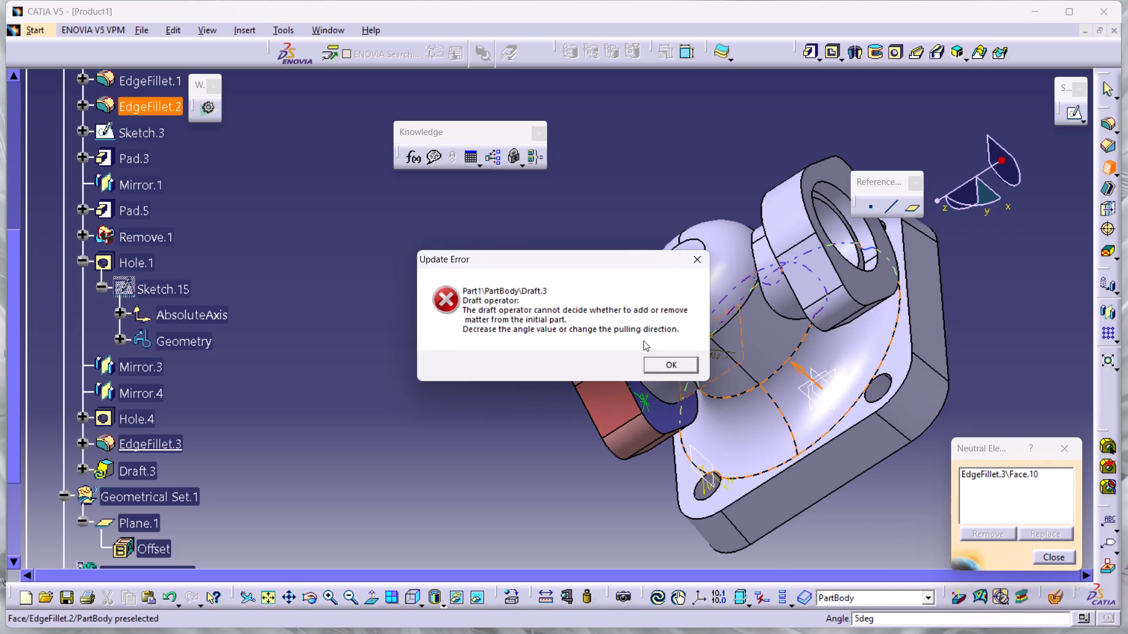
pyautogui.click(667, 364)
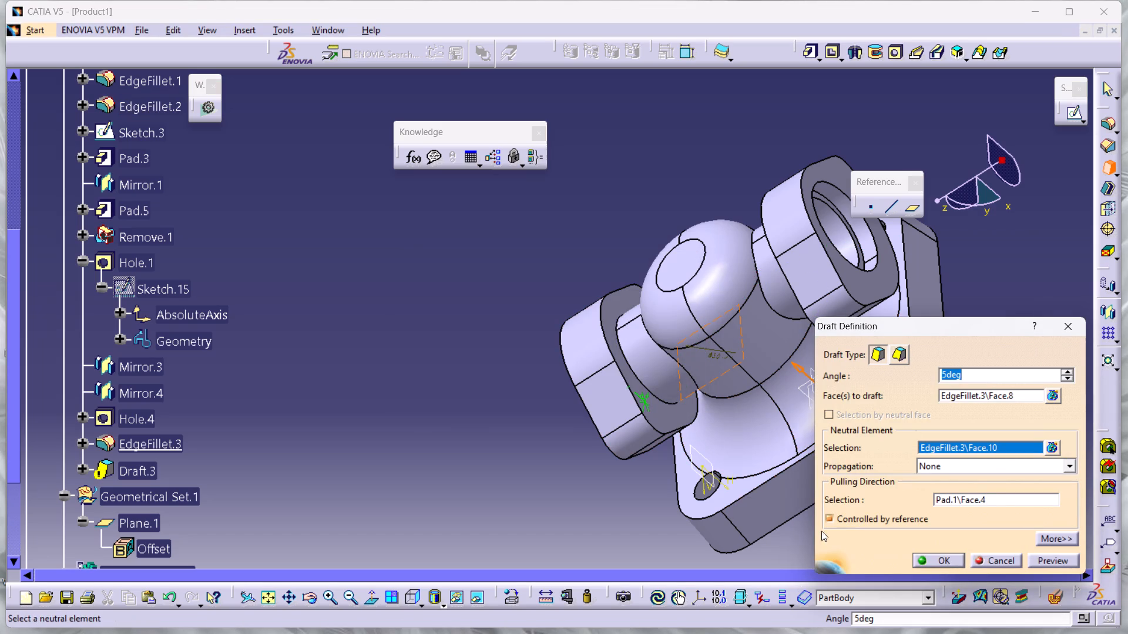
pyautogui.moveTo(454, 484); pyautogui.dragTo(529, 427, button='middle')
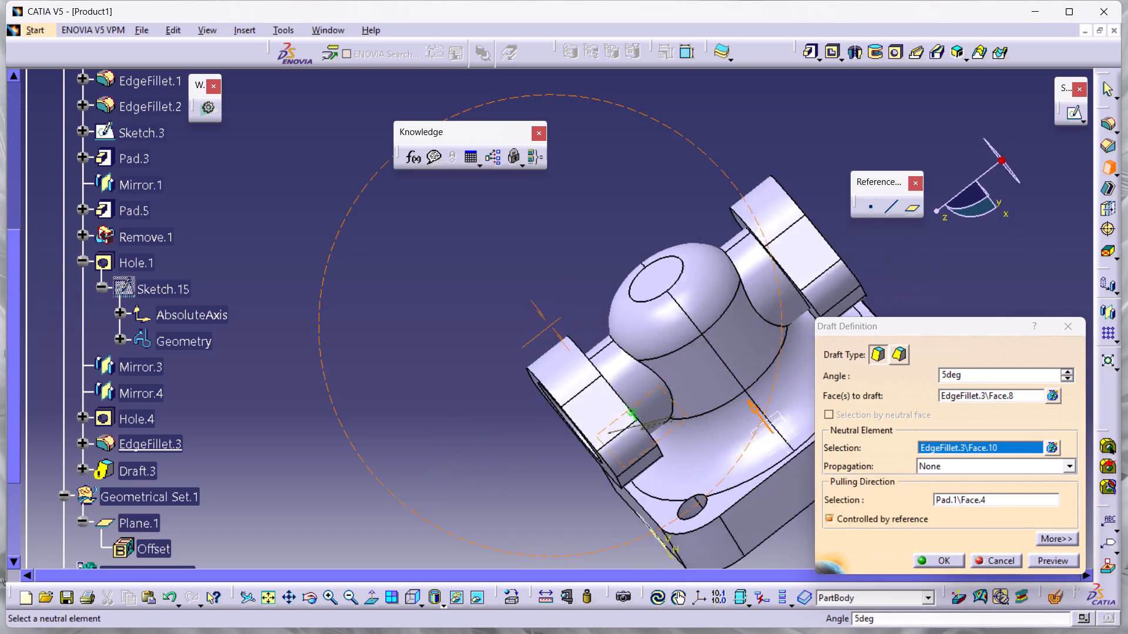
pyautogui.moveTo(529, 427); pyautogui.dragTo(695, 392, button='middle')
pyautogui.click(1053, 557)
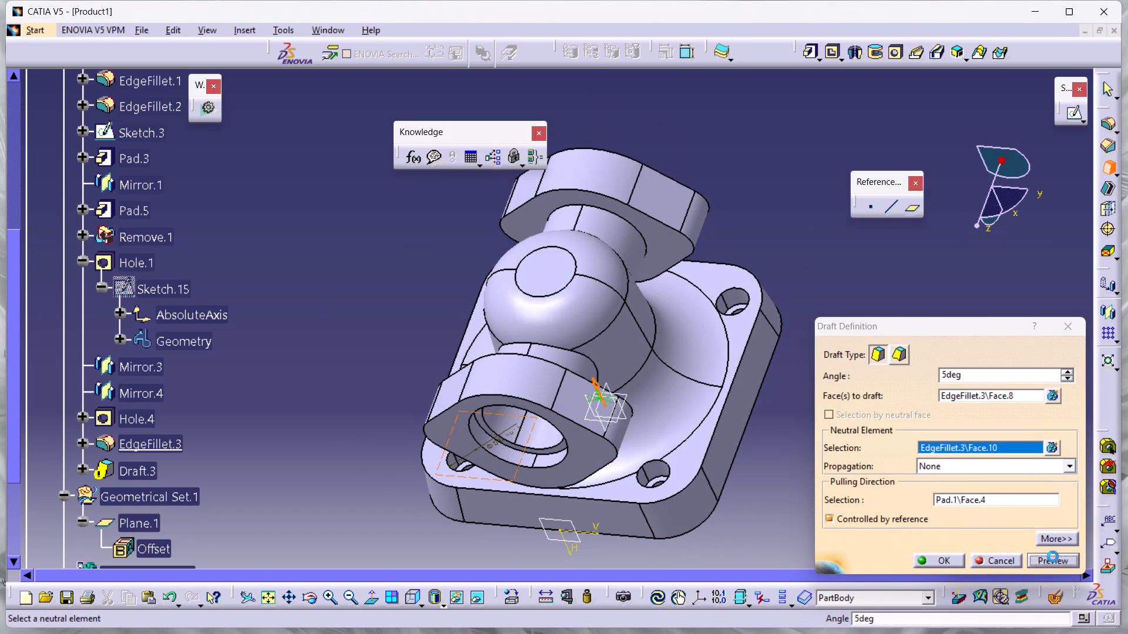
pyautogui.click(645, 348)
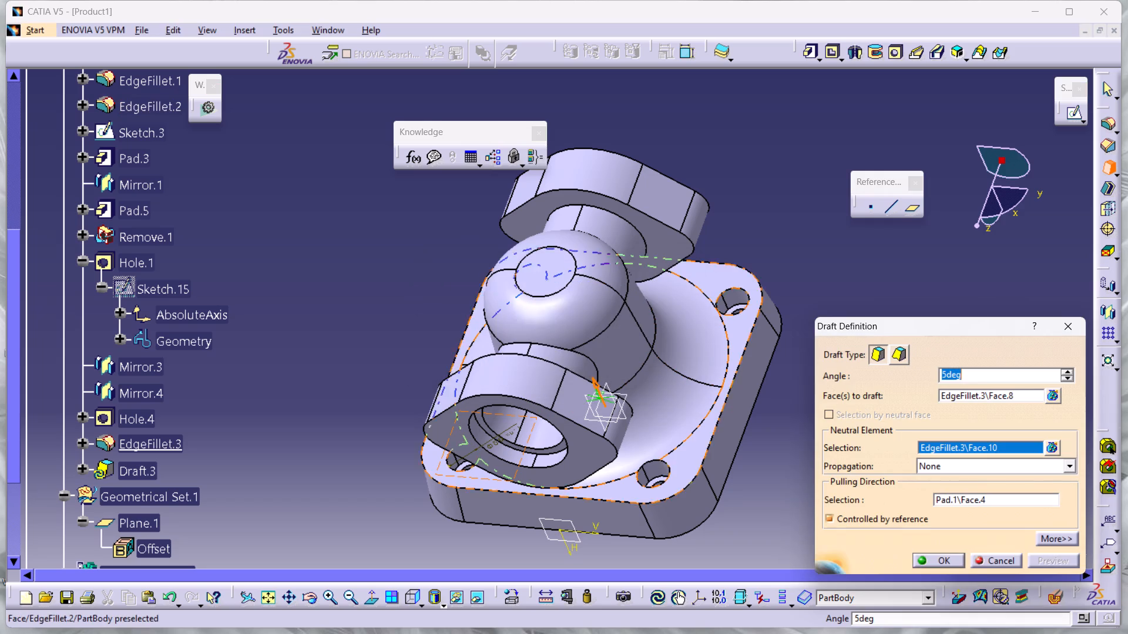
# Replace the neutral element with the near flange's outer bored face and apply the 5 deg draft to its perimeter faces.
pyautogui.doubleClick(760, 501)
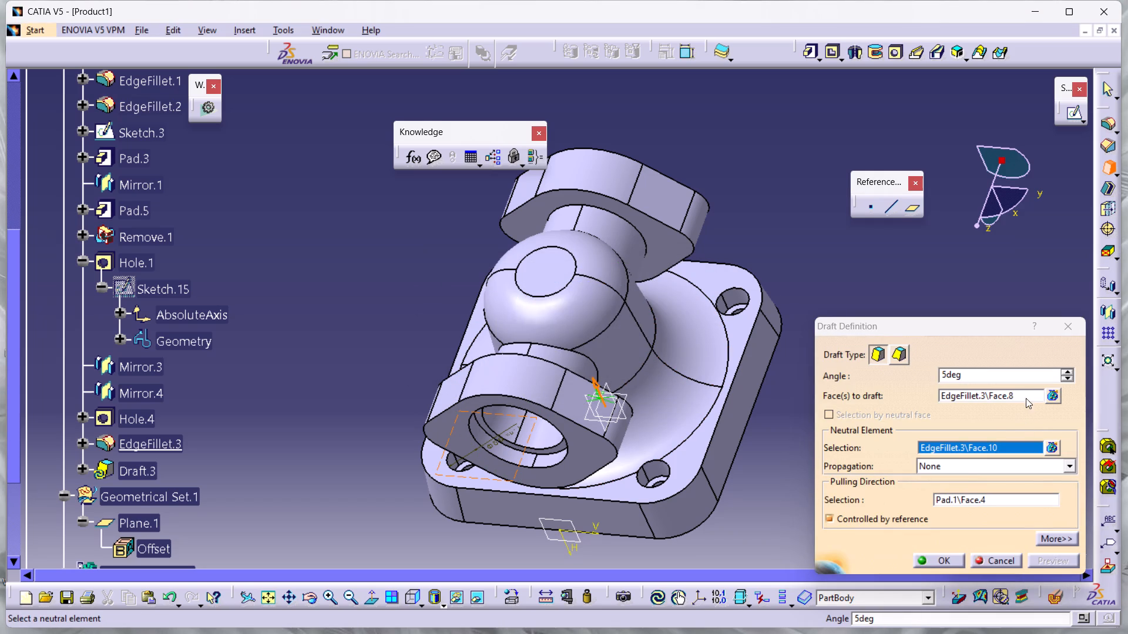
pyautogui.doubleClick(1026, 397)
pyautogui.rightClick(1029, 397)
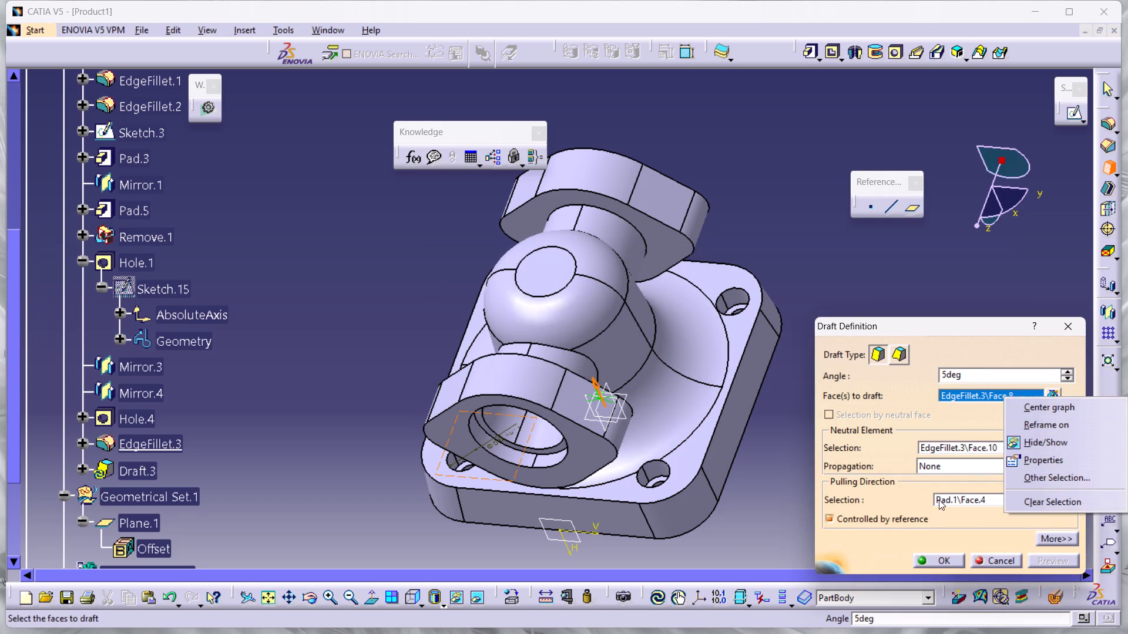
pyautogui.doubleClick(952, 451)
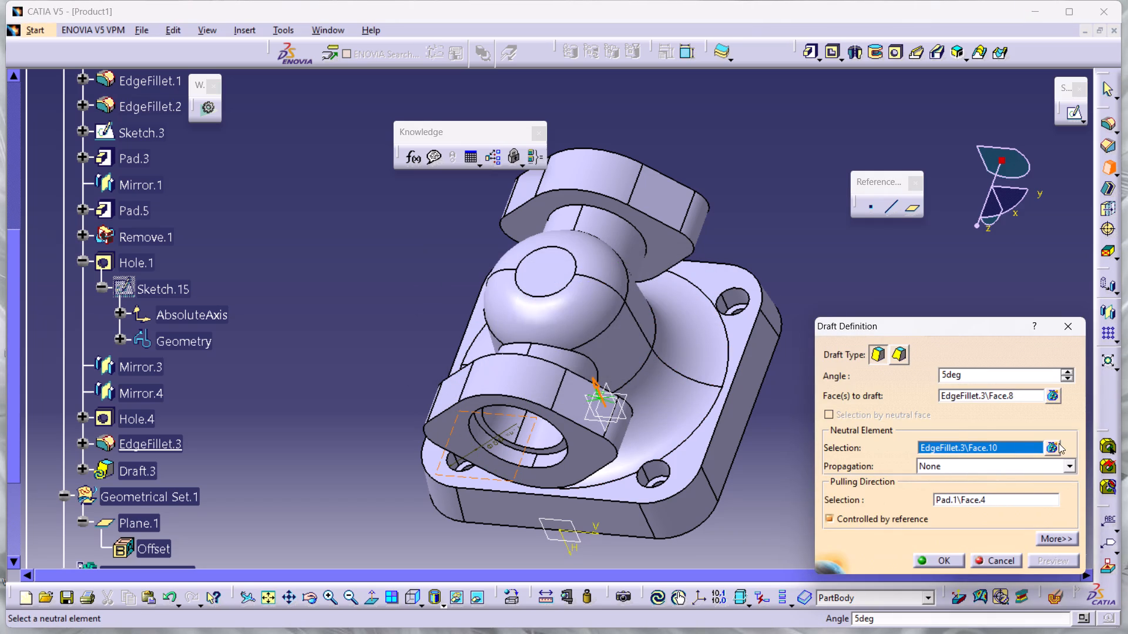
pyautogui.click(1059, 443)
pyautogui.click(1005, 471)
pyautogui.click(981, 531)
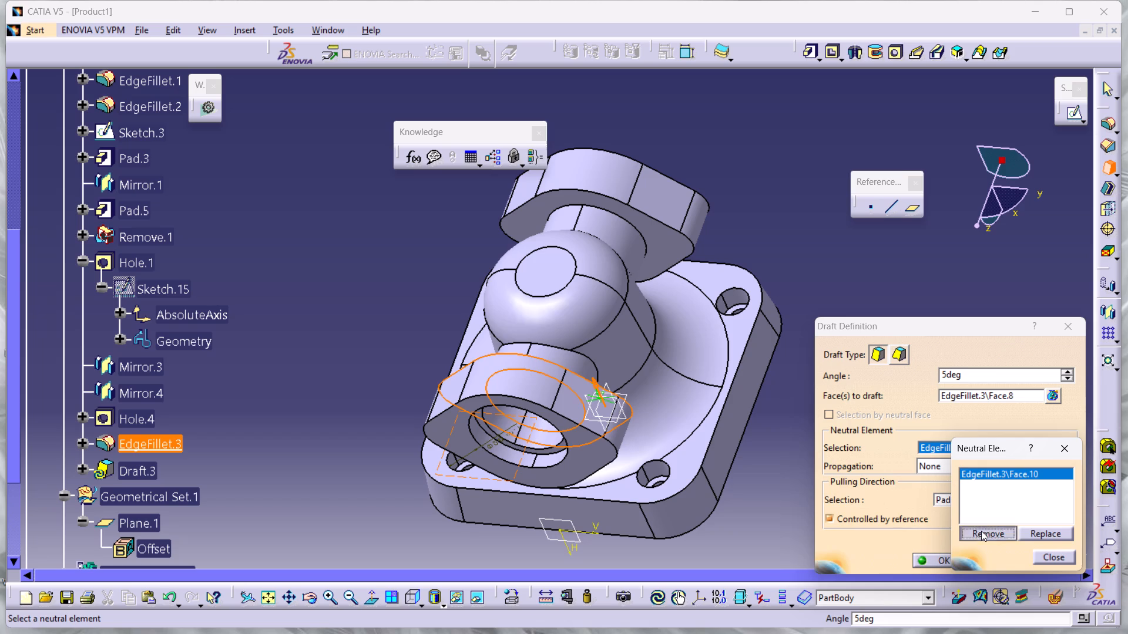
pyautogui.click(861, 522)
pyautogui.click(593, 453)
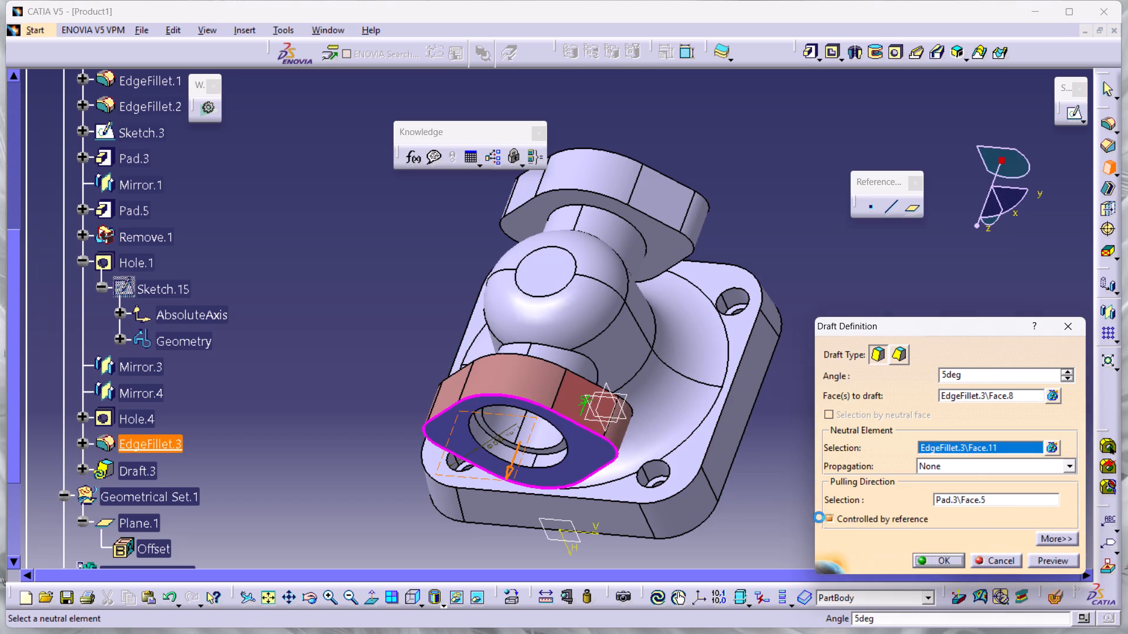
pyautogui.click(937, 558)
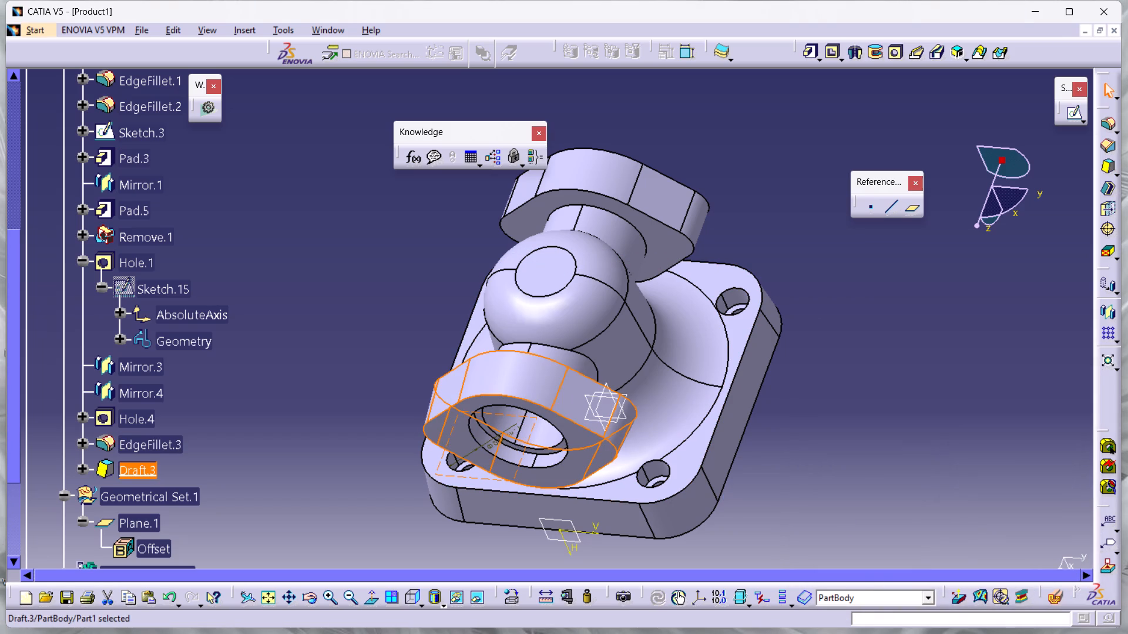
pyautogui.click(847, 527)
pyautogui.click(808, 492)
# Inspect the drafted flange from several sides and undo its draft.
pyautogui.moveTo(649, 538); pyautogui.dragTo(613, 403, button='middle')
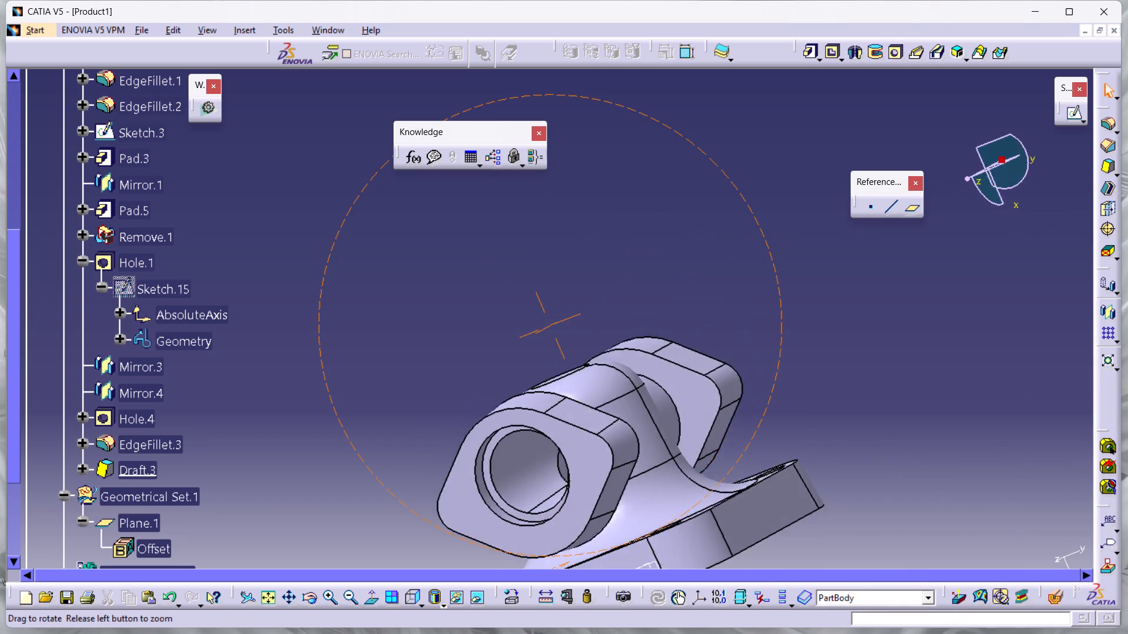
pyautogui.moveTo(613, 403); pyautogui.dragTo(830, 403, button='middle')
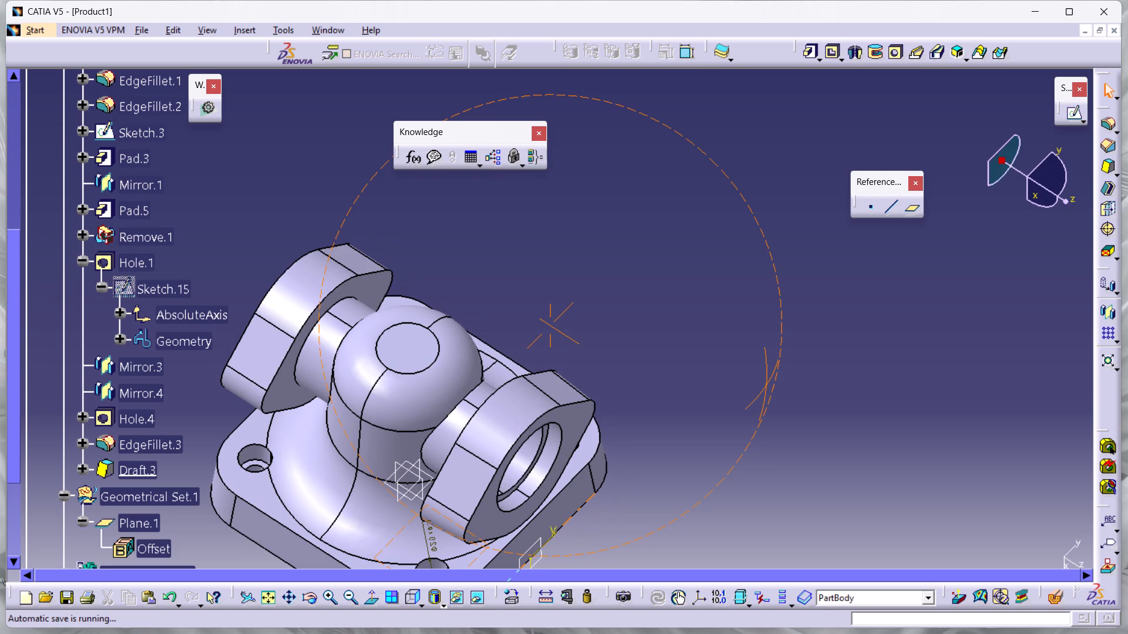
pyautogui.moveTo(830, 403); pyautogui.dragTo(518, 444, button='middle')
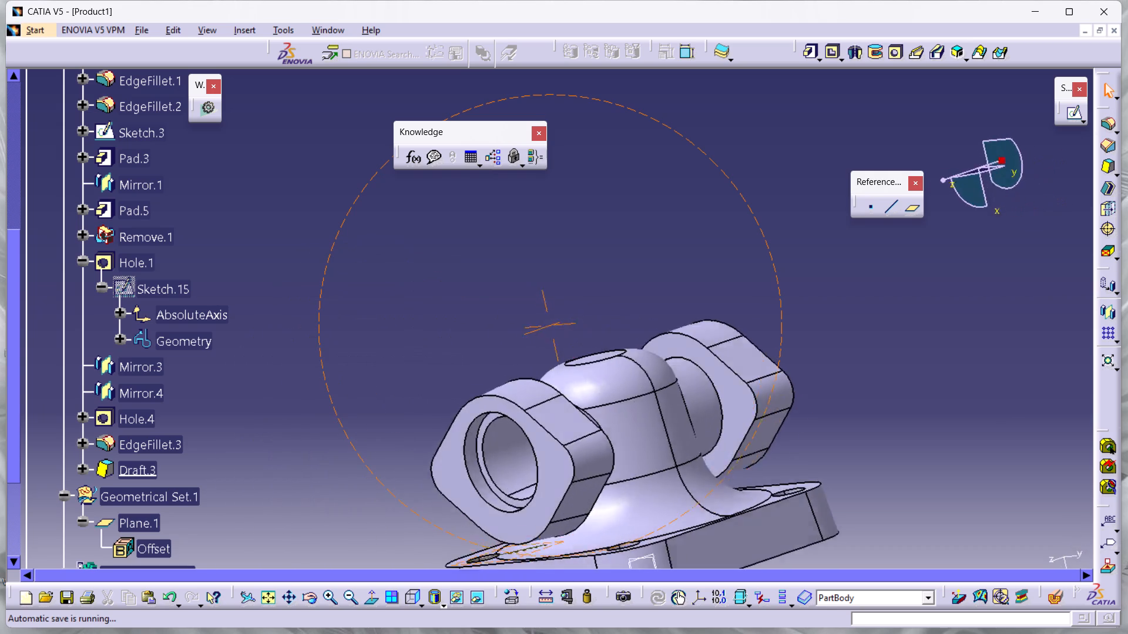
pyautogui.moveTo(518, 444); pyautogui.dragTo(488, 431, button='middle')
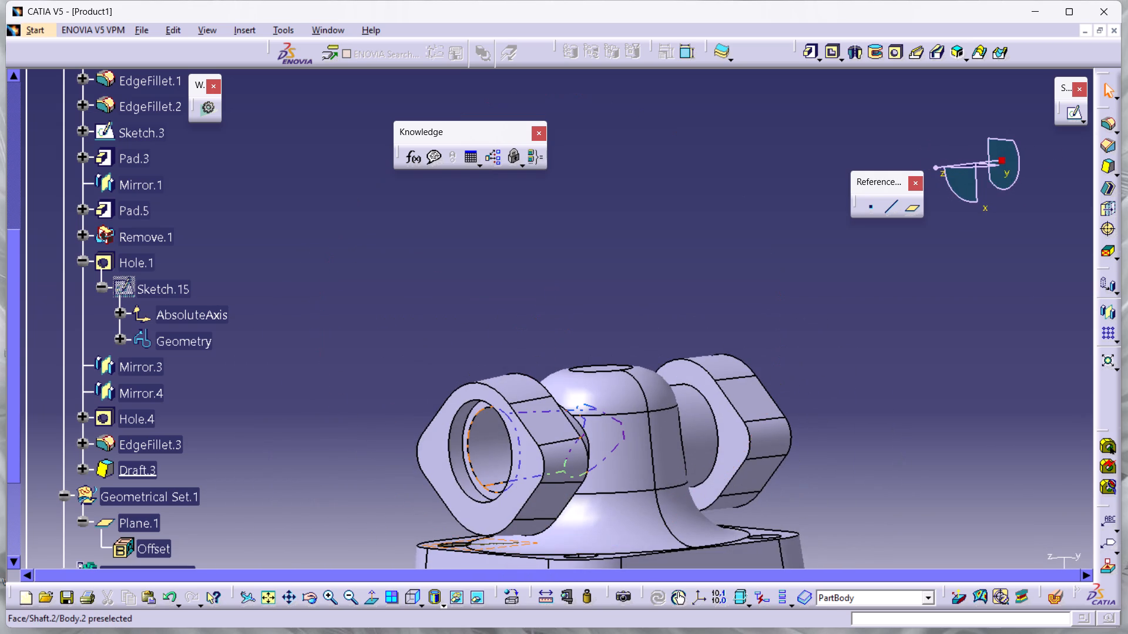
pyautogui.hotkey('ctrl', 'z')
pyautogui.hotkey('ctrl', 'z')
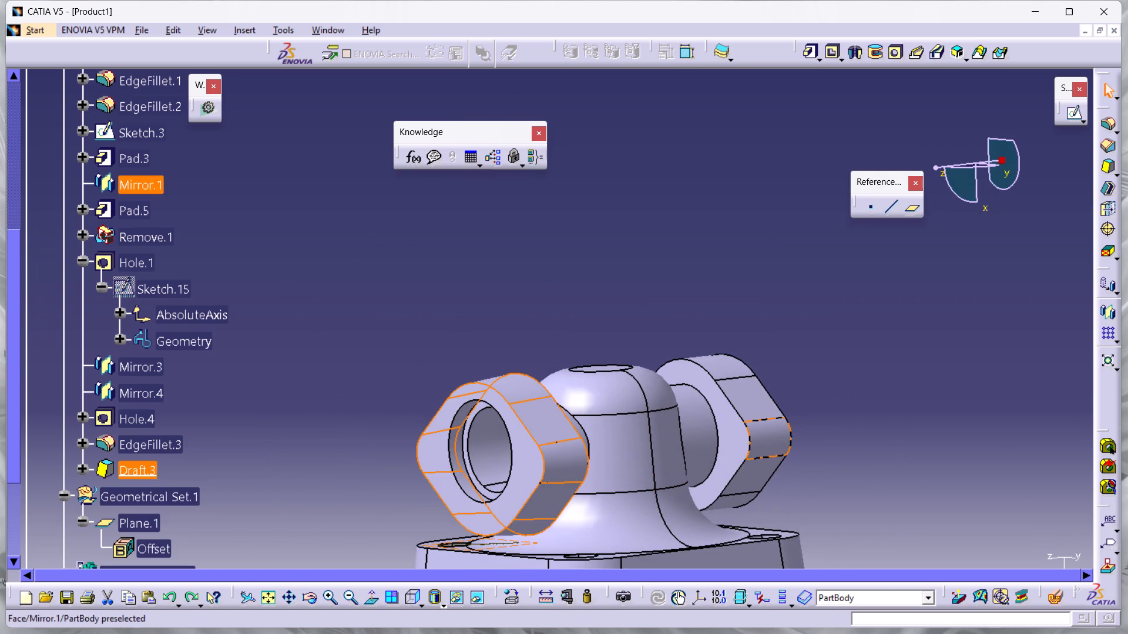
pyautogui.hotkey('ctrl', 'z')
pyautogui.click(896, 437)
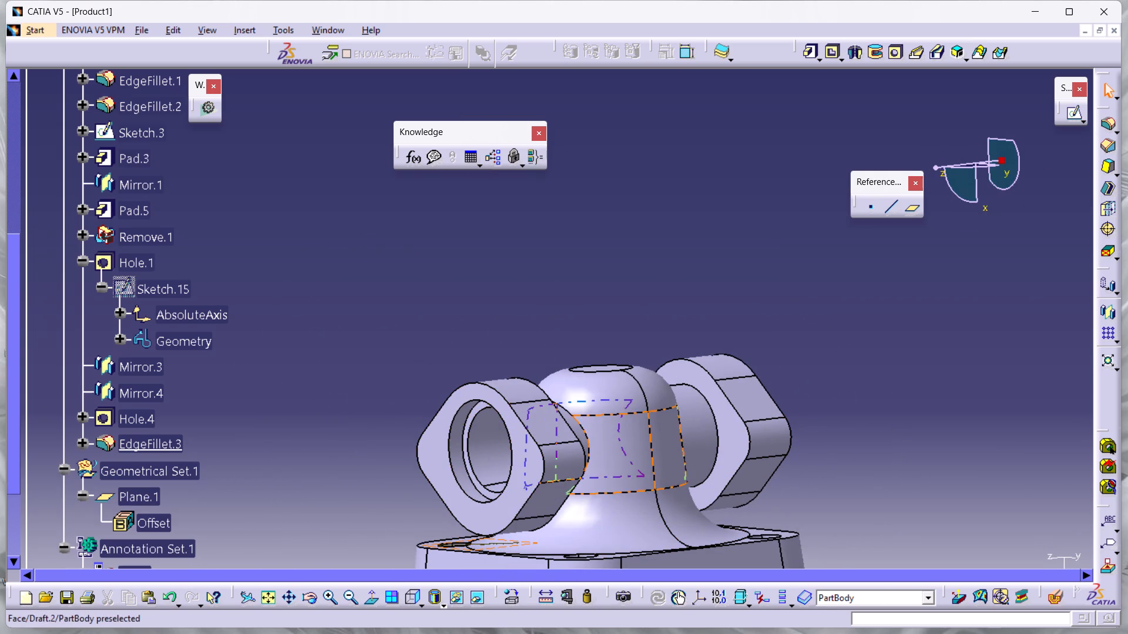
# Try a new 5 deg draft on the same flange's perimeter faces, using its inner face towards the body as neutral element.
pyautogui.click(1104, 163)
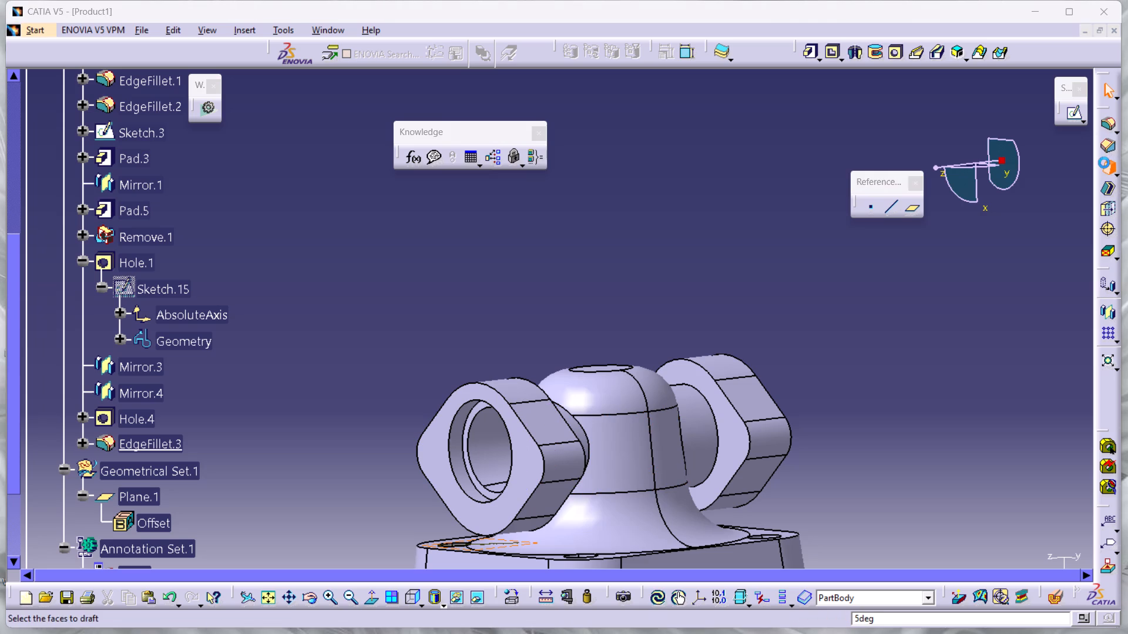
pyautogui.click(553, 421)
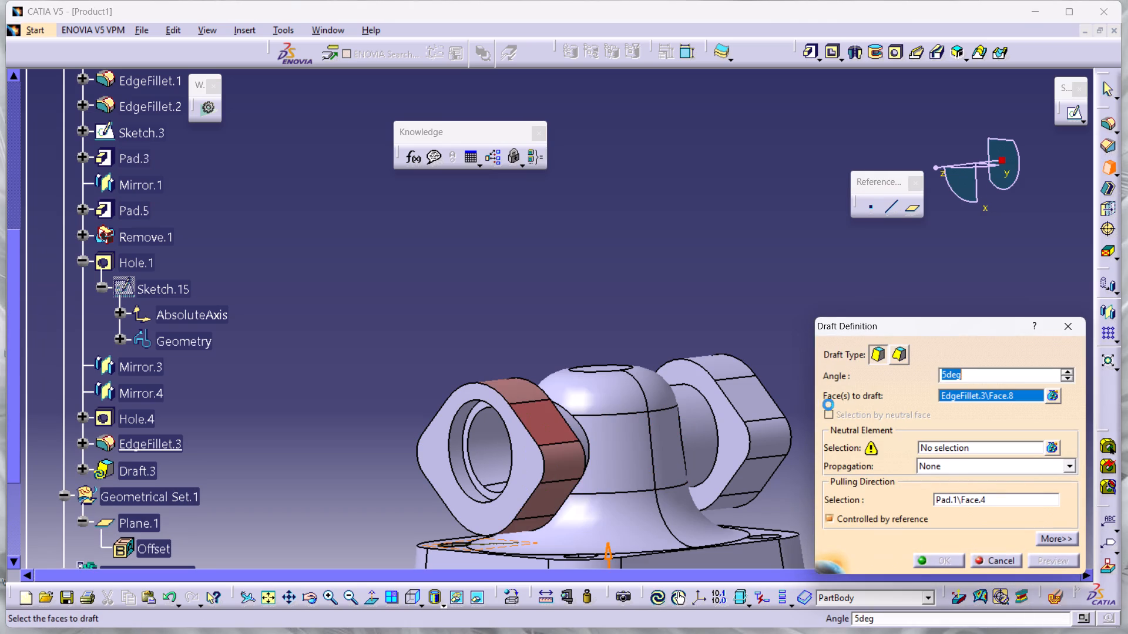
pyautogui.click(994, 443)
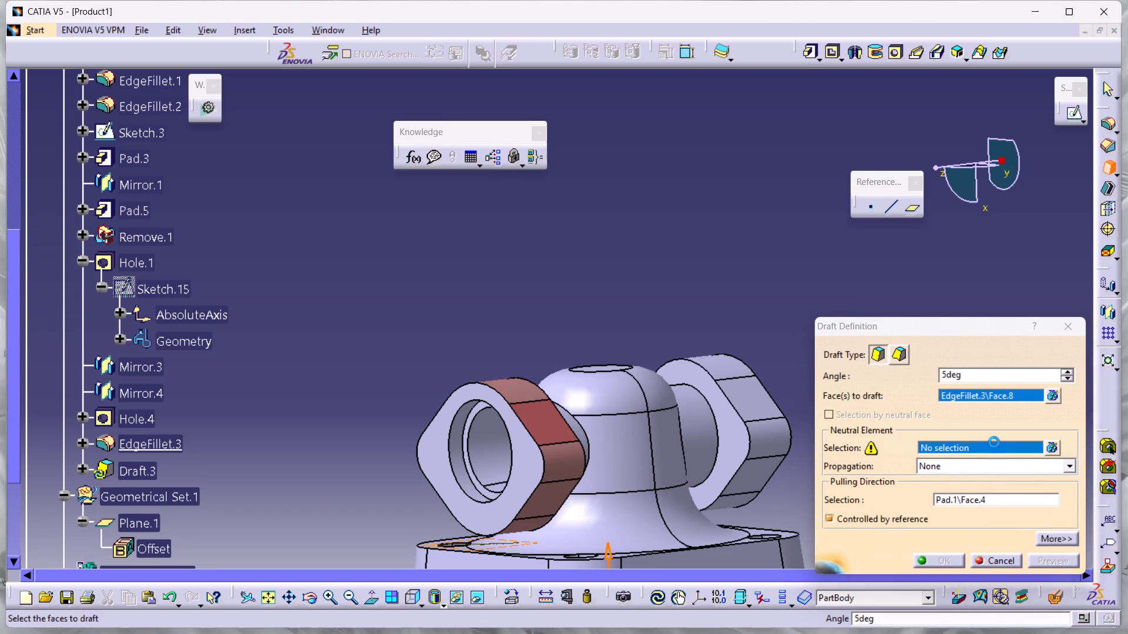
pyautogui.moveTo(784, 312); pyautogui.dragTo(622, 314, button='middle')
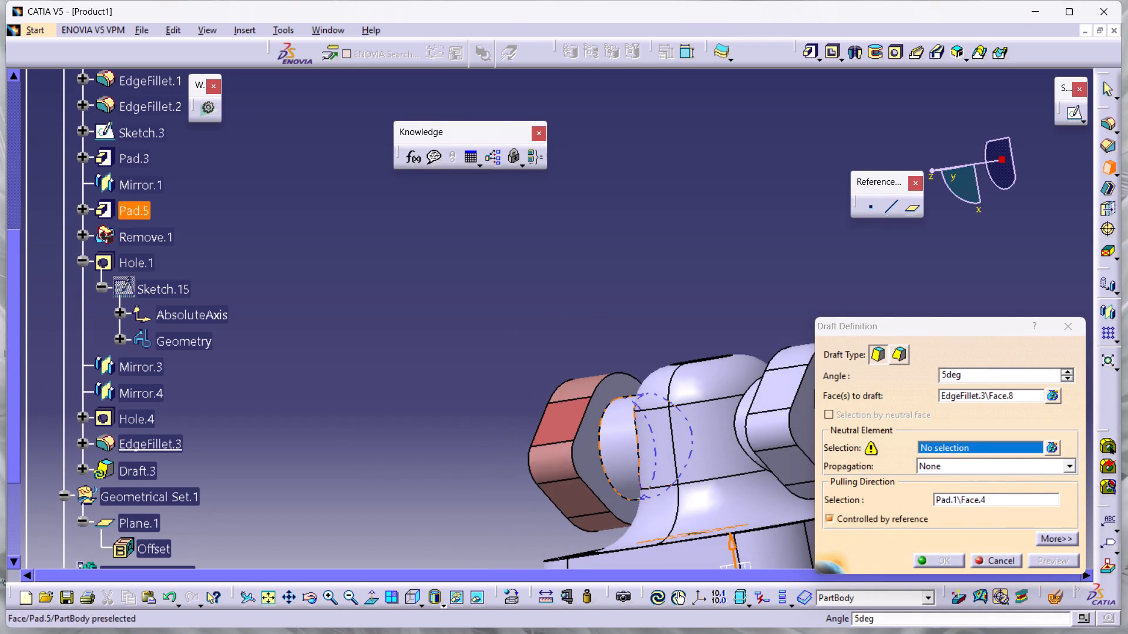
pyautogui.click(580, 460)
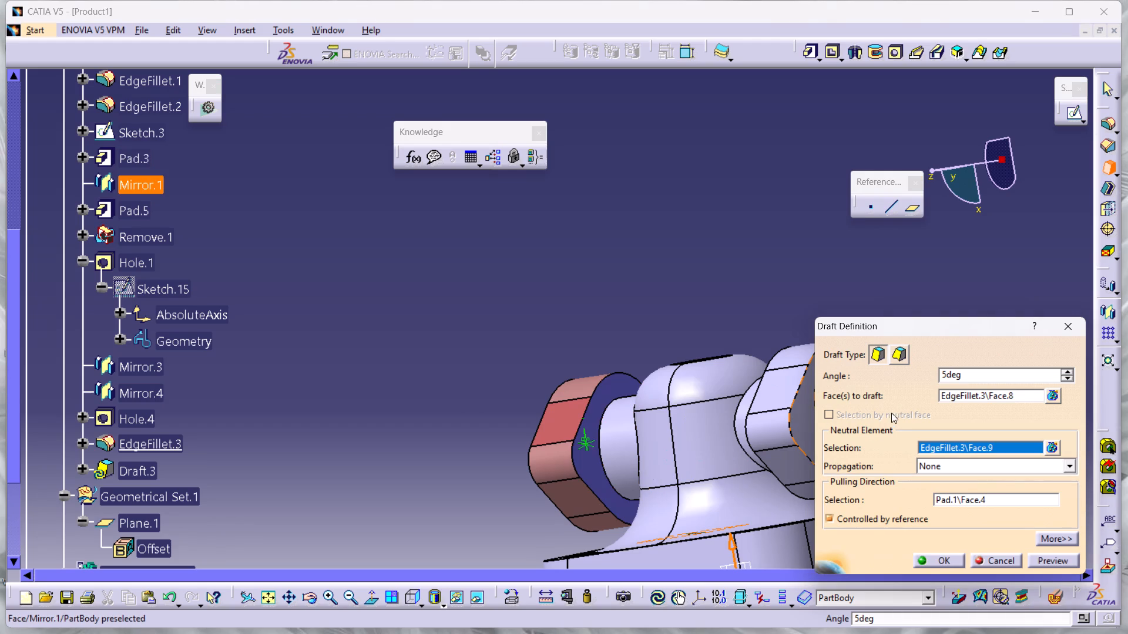
pyautogui.click(932, 557)
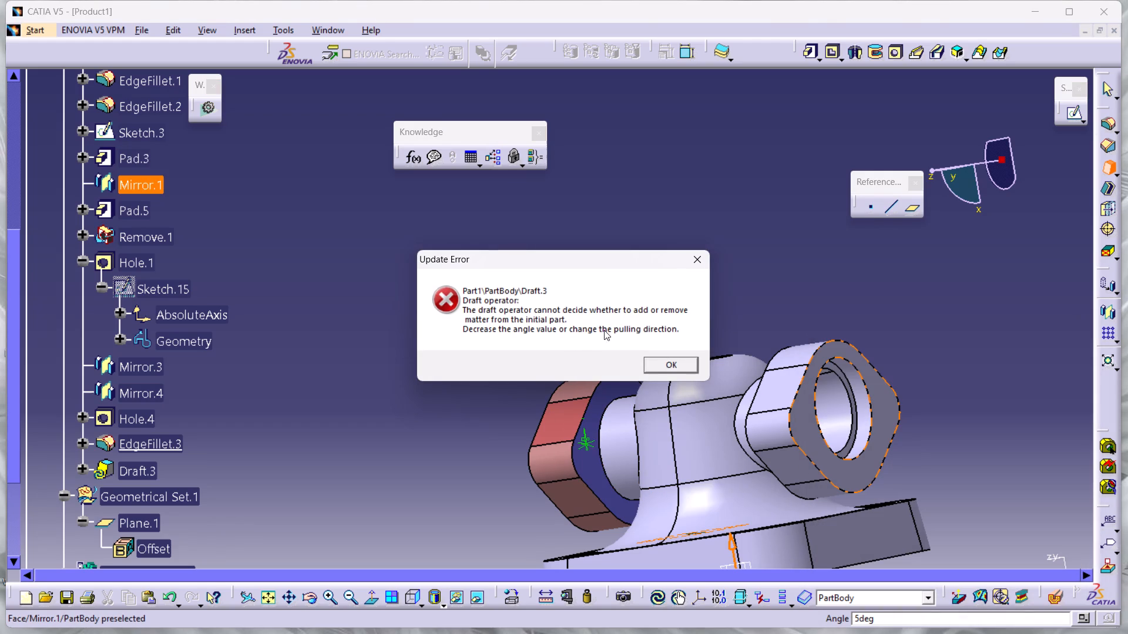
pyautogui.click(682, 371)
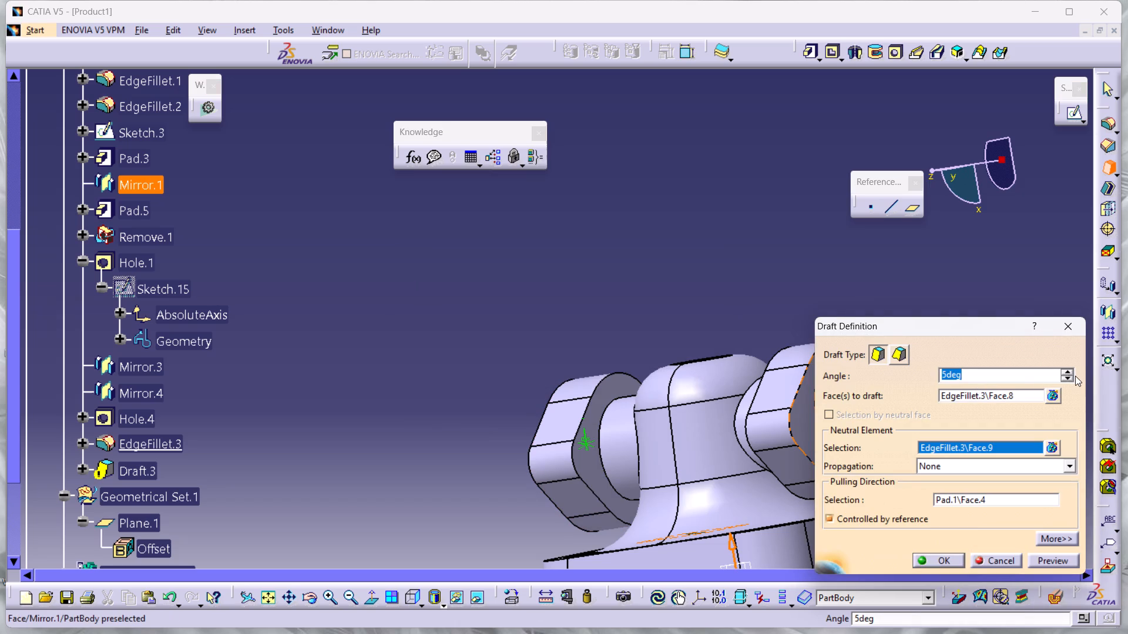
# Reduce the flange draft angle to 3 deg and try the draft again with the same faces.
pyautogui.click(1070, 377)
pyautogui.click(1067, 370)
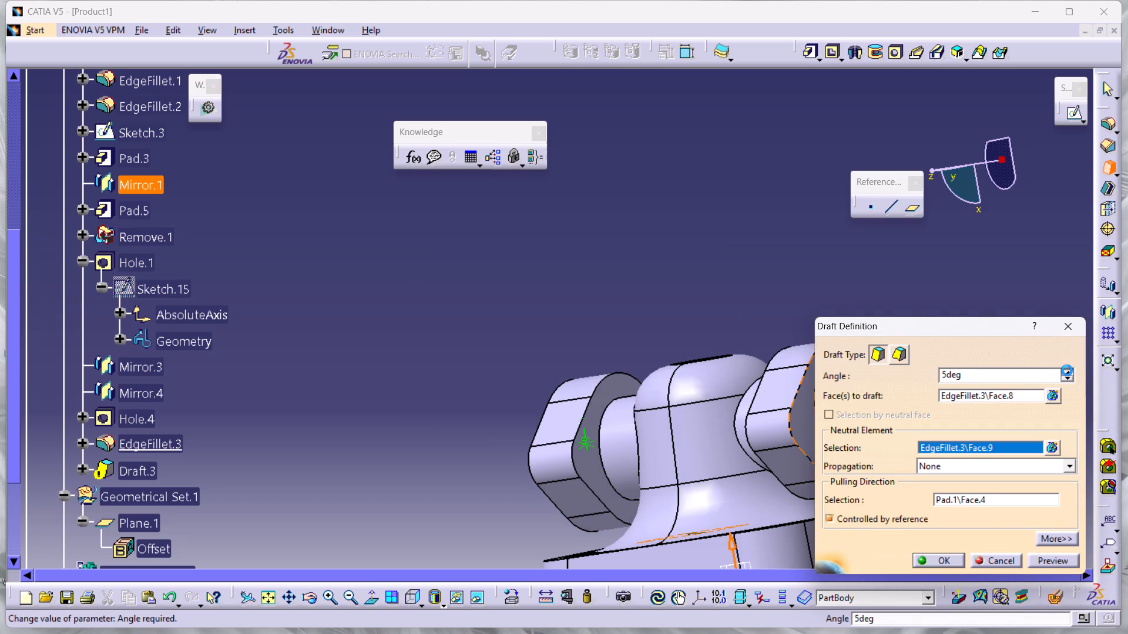
pyautogui.click(1069, 376)
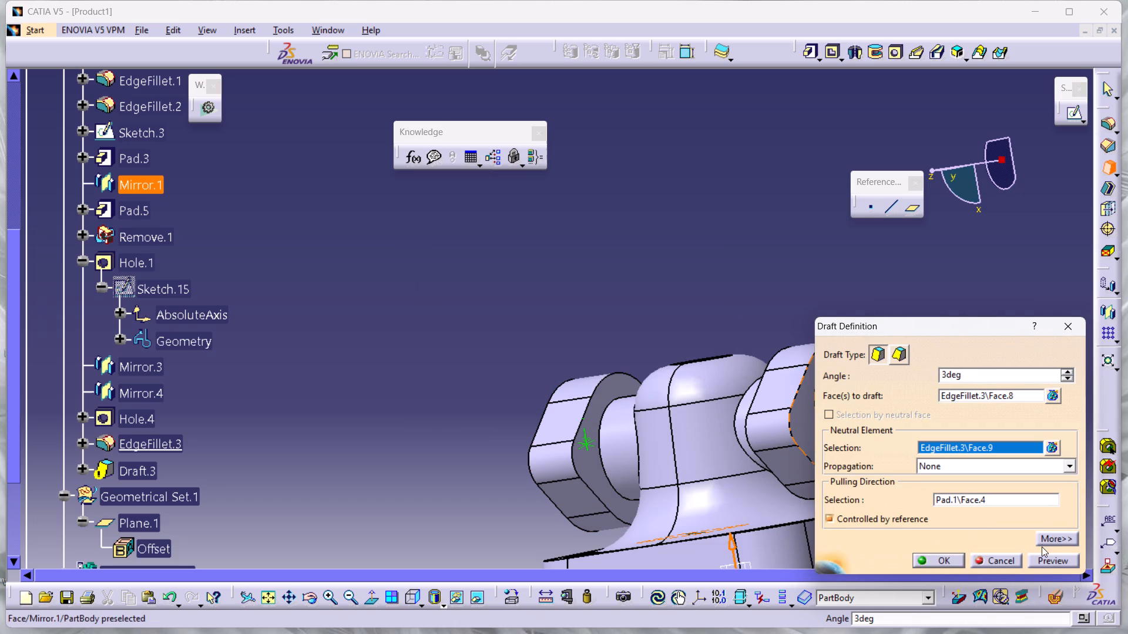
pyautogui.click(1048, 561)
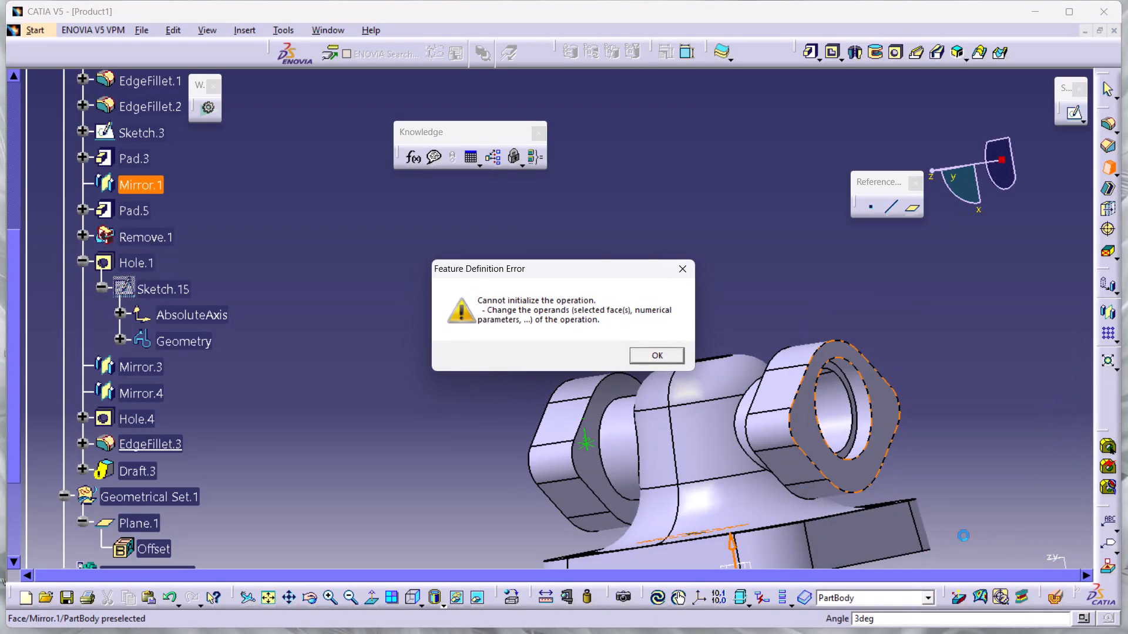
pyautogui.click(647, 356)
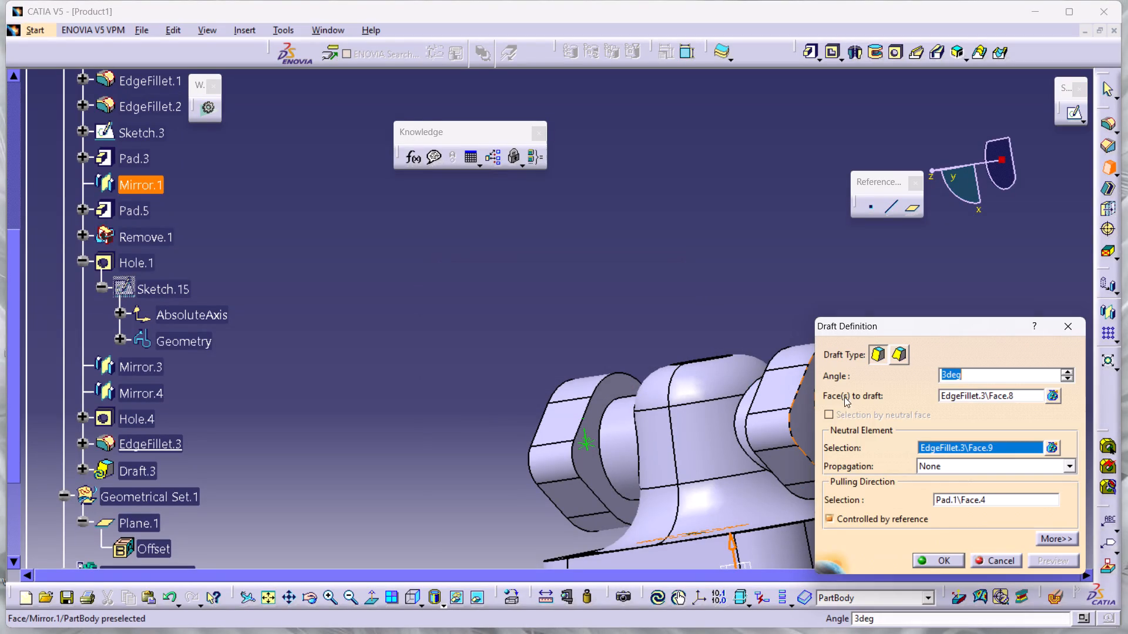
pyautogui.click(946, 555)
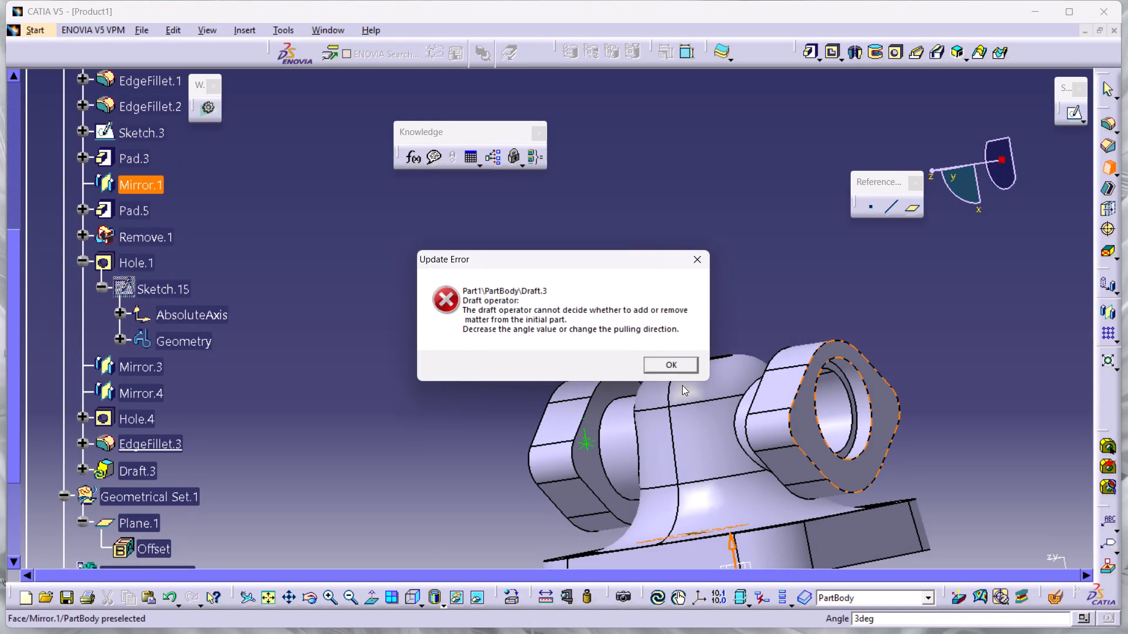
pyautogui.click(672, 360)
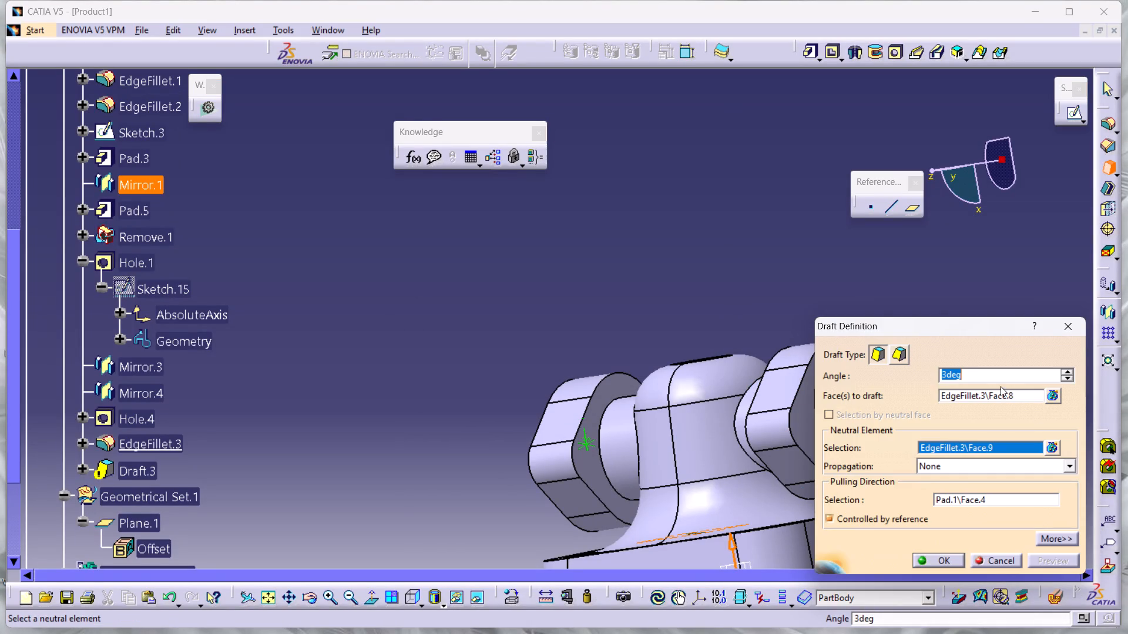
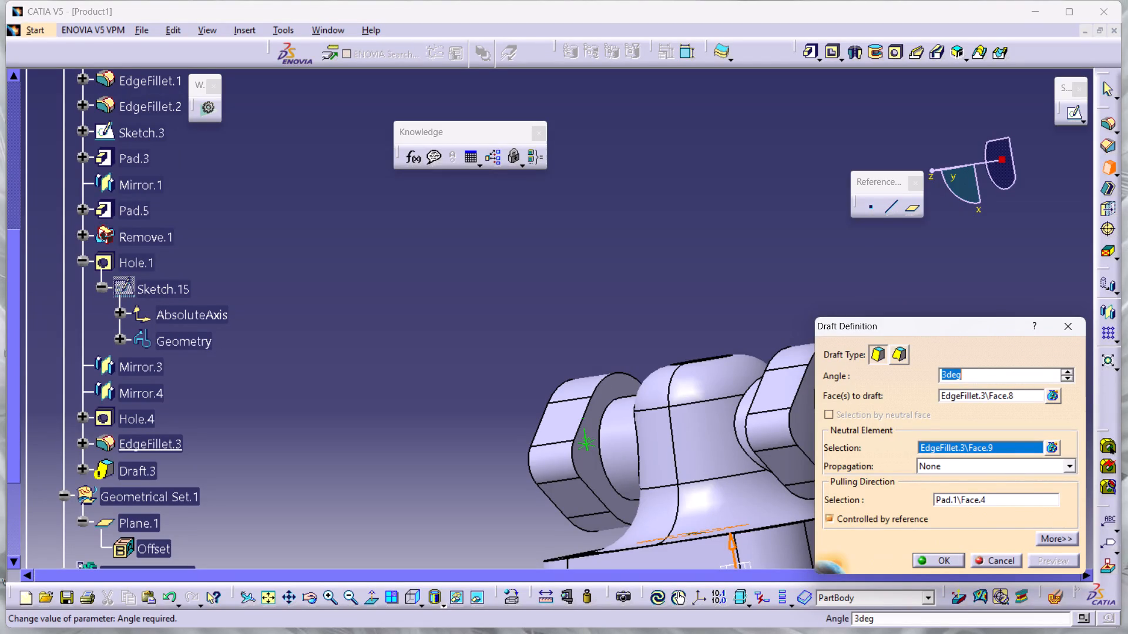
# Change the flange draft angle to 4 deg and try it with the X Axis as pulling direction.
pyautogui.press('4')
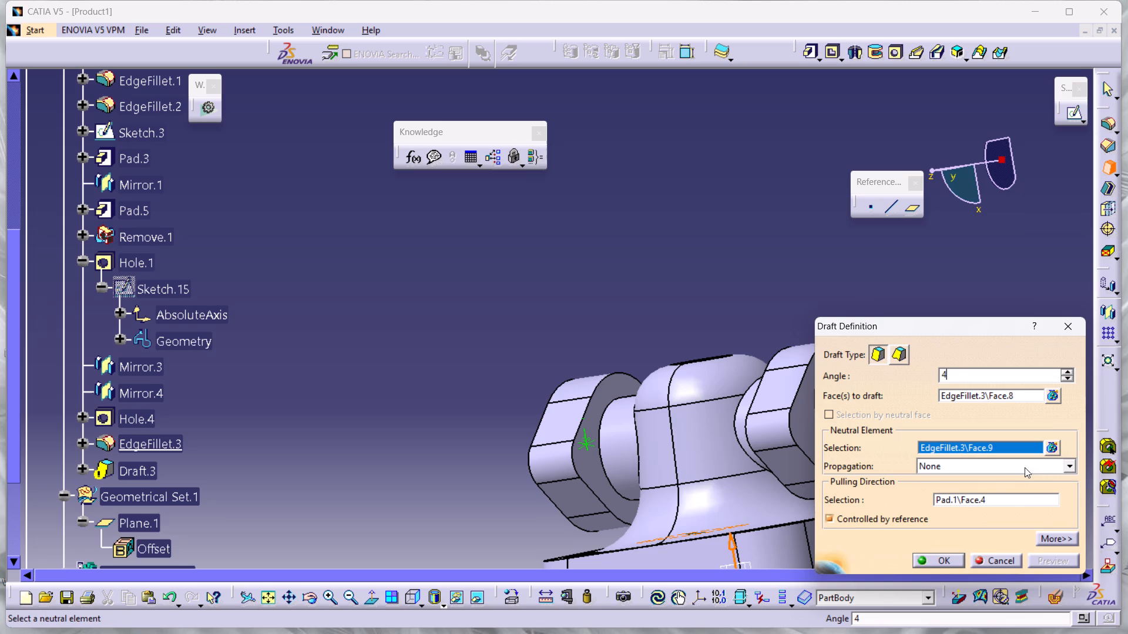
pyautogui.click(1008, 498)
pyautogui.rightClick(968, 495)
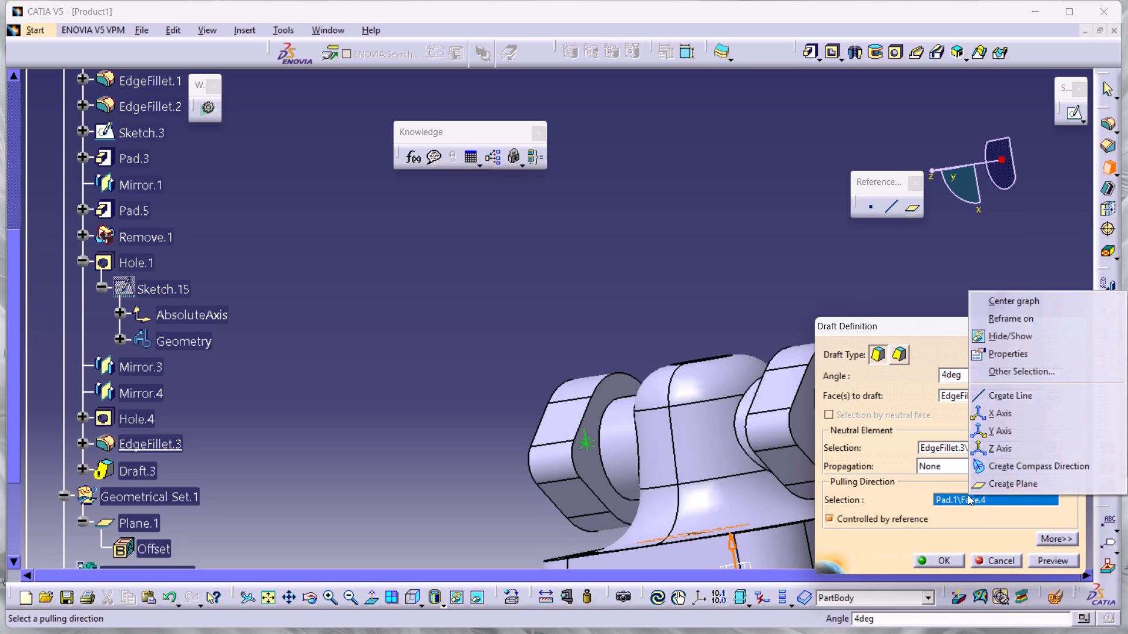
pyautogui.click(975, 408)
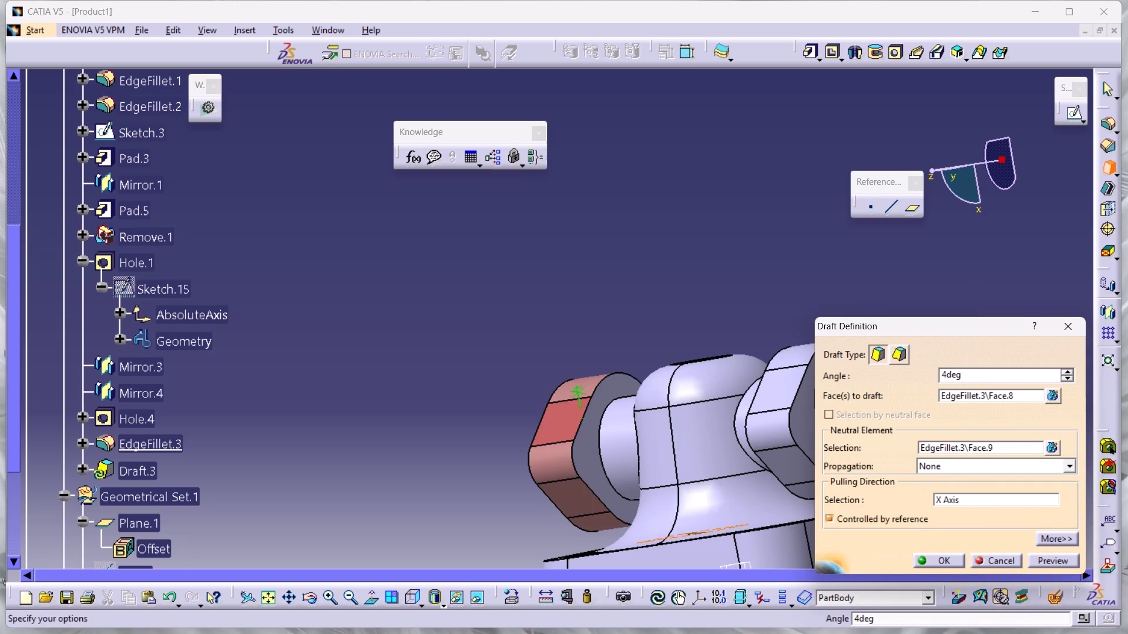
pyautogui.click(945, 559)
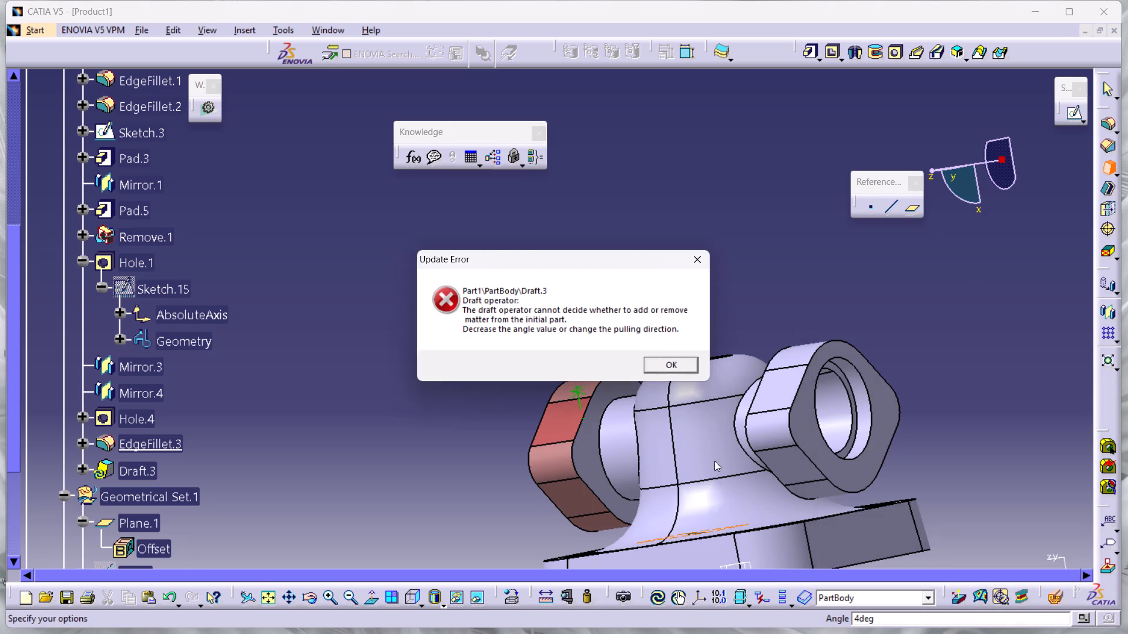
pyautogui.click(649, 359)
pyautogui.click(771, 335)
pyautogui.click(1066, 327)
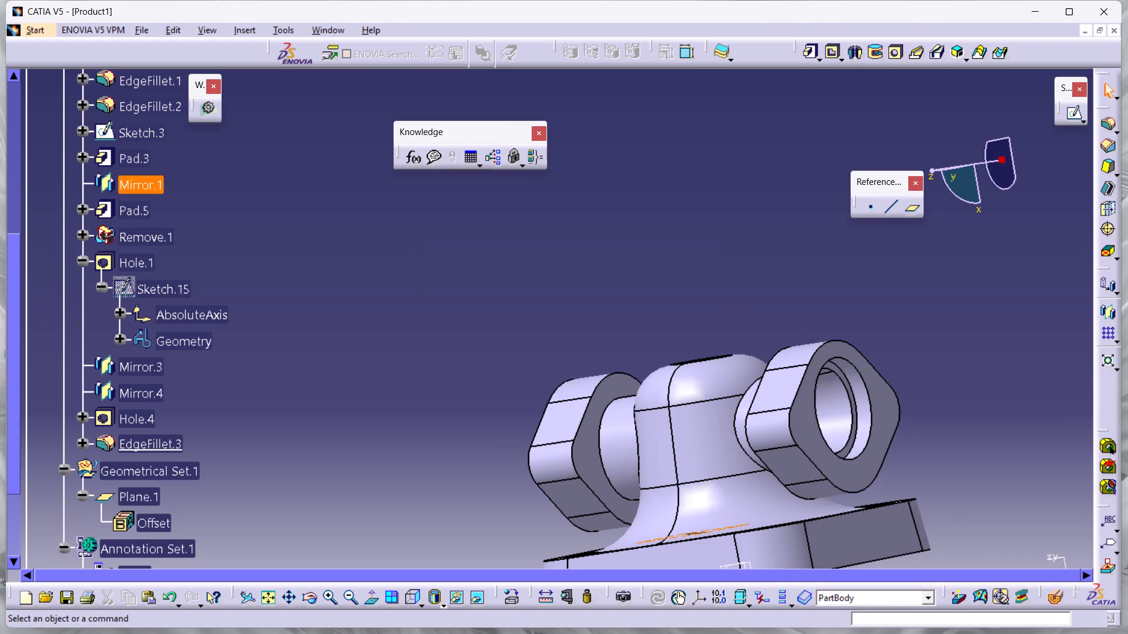
# Set up a 5 deg draft on the perimeter faces of the flange with the visible bore, using its outer bored face as neutral element.
pyautogui.moveTo(790, 404); pyautogui.dragTo(800, 287, button='middle')
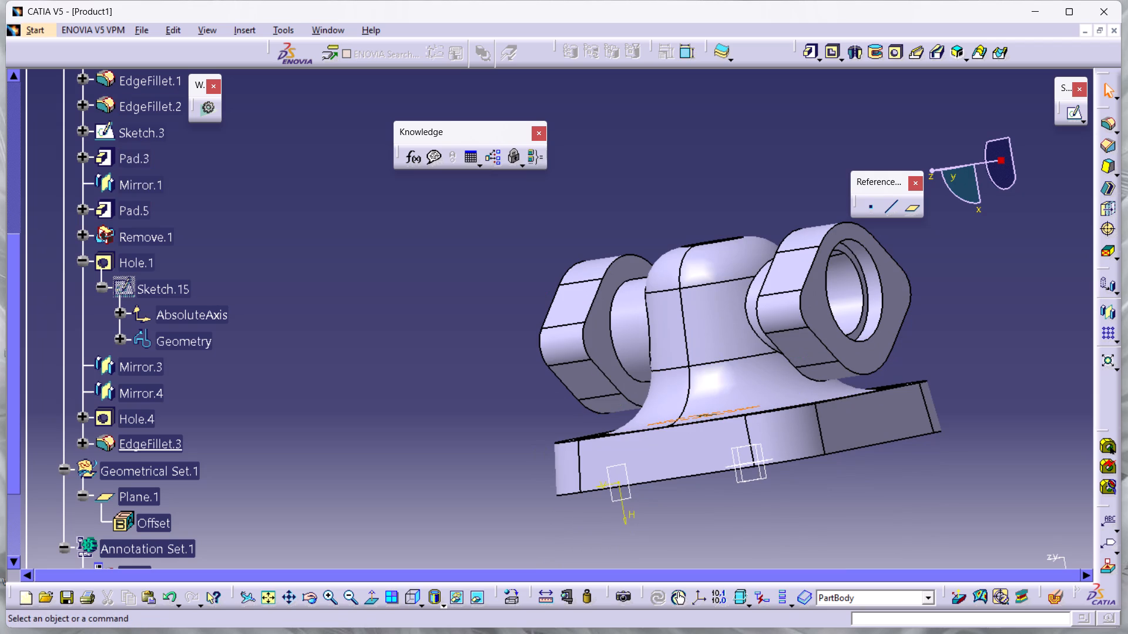
pyautogui.keyDown('ctrl'); pyautogui.moveTo(918, 477); pyautogui.dragTo(902, 406, button='middle'); pyautogui.keyUp('ctrl')
pyautogui.moveTo(907, 402); pyautogui.dragTo(580, 396, button='middle')
pyautogui.moveTo(583, 394); pyautogui.dragTo(509, 402, button='middle')
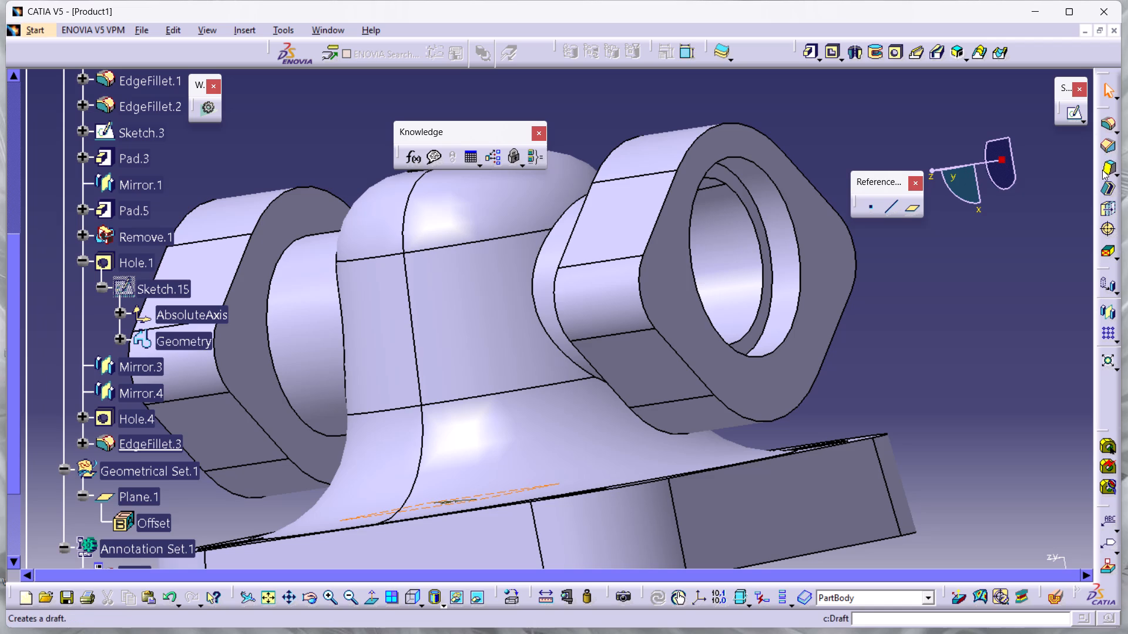
pyautogui.click(1103, 170)
pyautogui.click(634, 213)
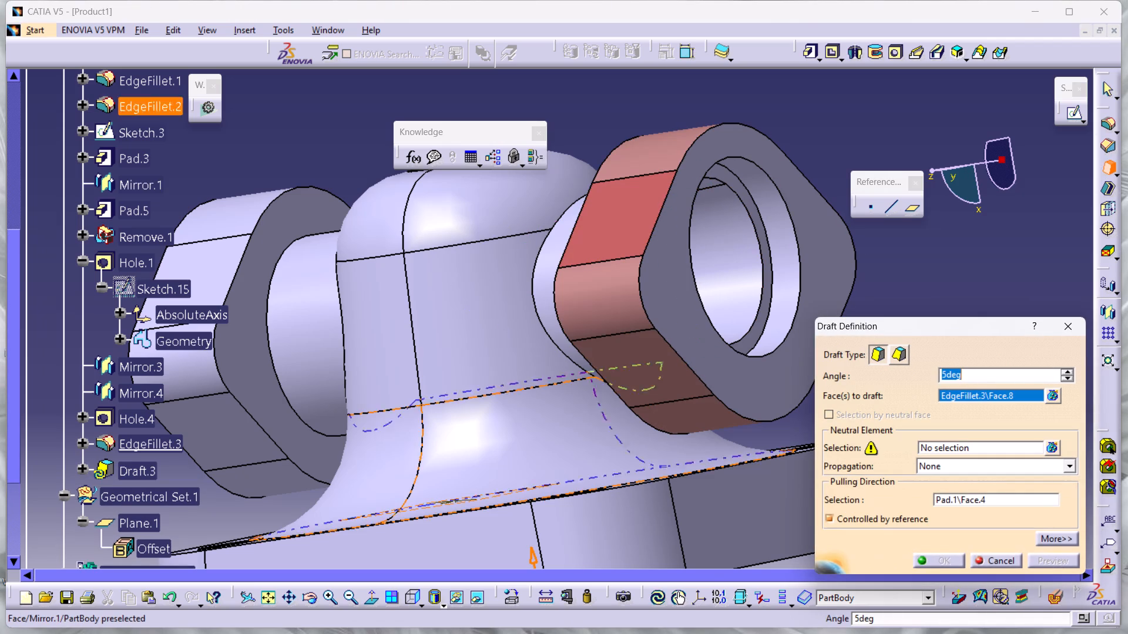
pyautogui.click(973, 449)
pyautogui.click(757, 382)
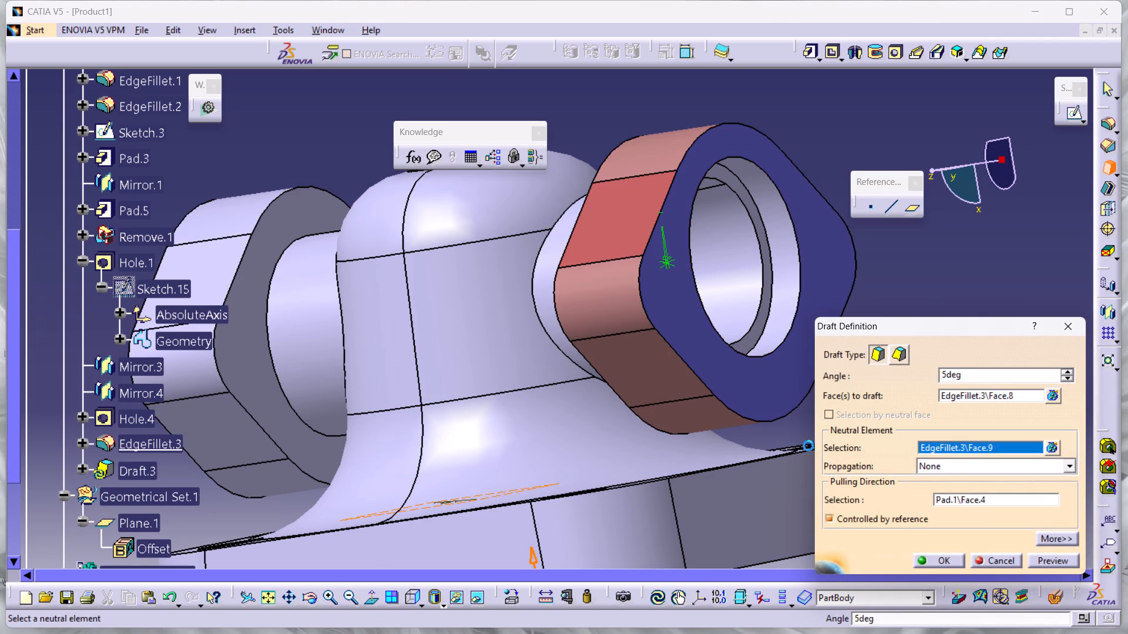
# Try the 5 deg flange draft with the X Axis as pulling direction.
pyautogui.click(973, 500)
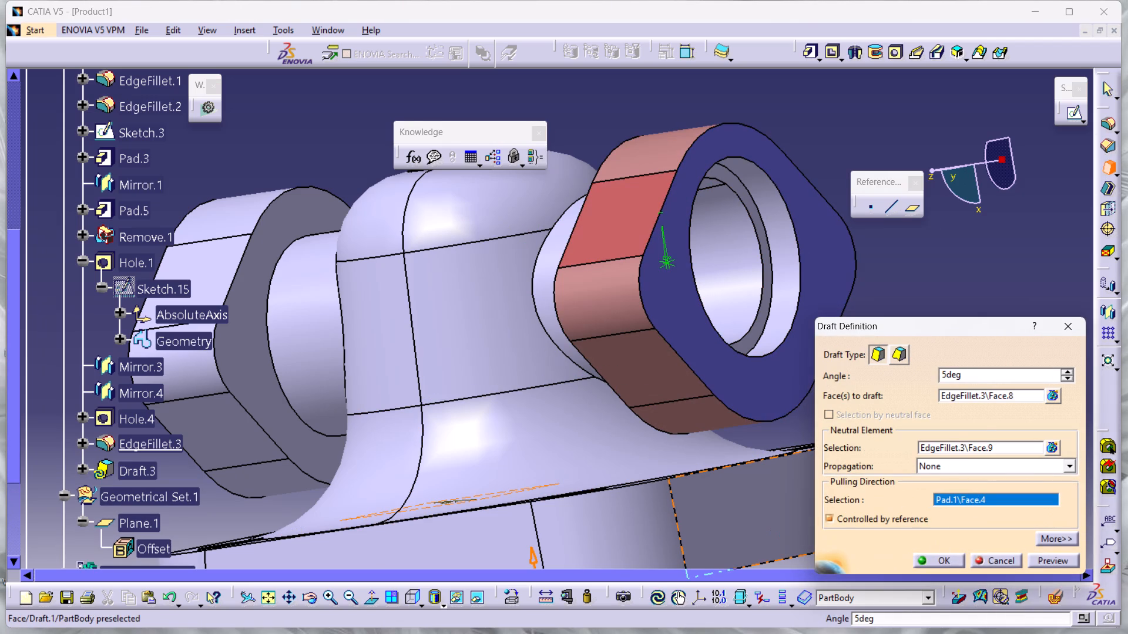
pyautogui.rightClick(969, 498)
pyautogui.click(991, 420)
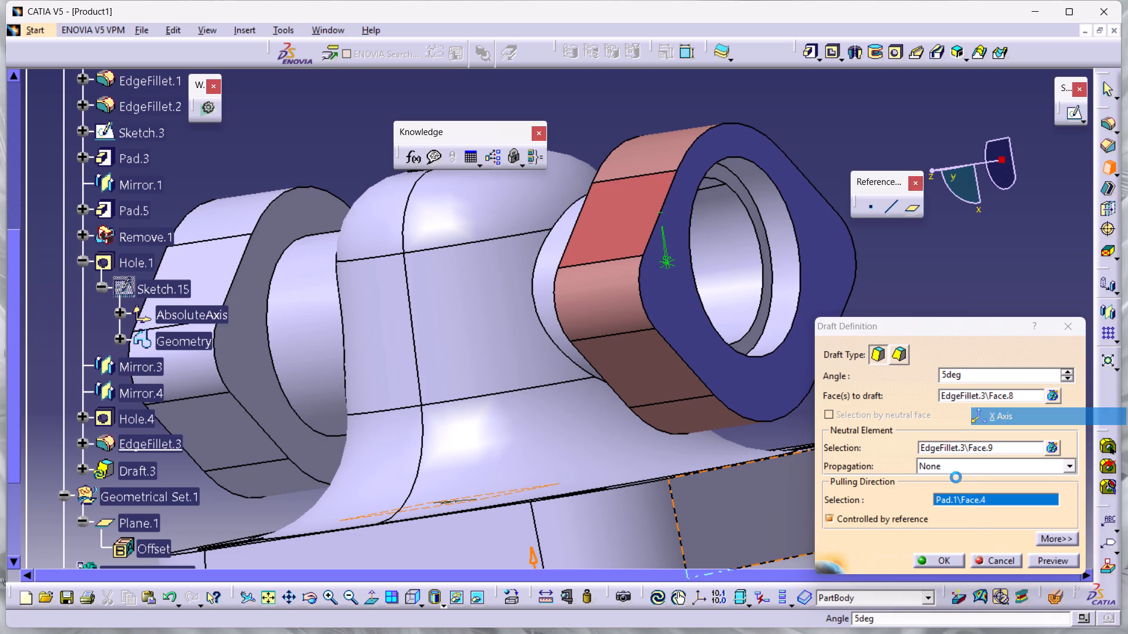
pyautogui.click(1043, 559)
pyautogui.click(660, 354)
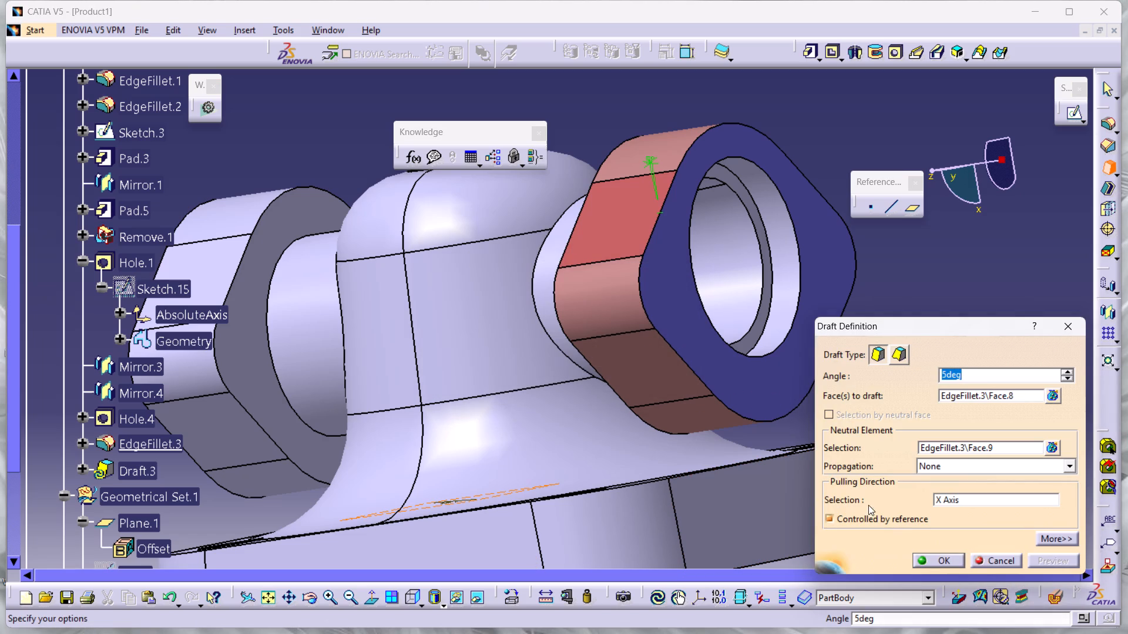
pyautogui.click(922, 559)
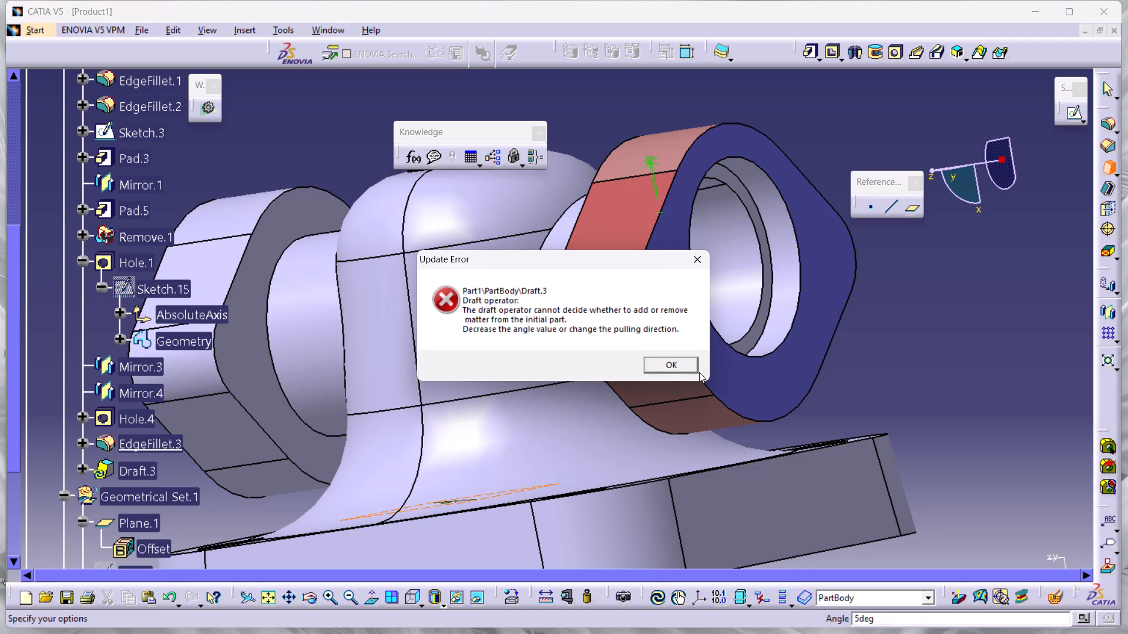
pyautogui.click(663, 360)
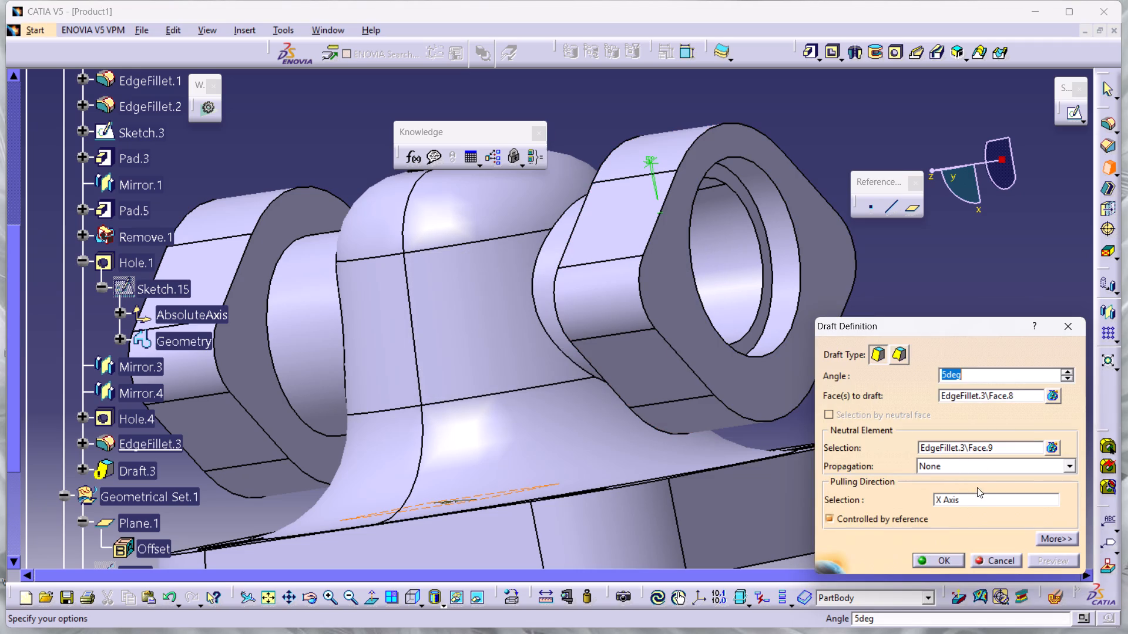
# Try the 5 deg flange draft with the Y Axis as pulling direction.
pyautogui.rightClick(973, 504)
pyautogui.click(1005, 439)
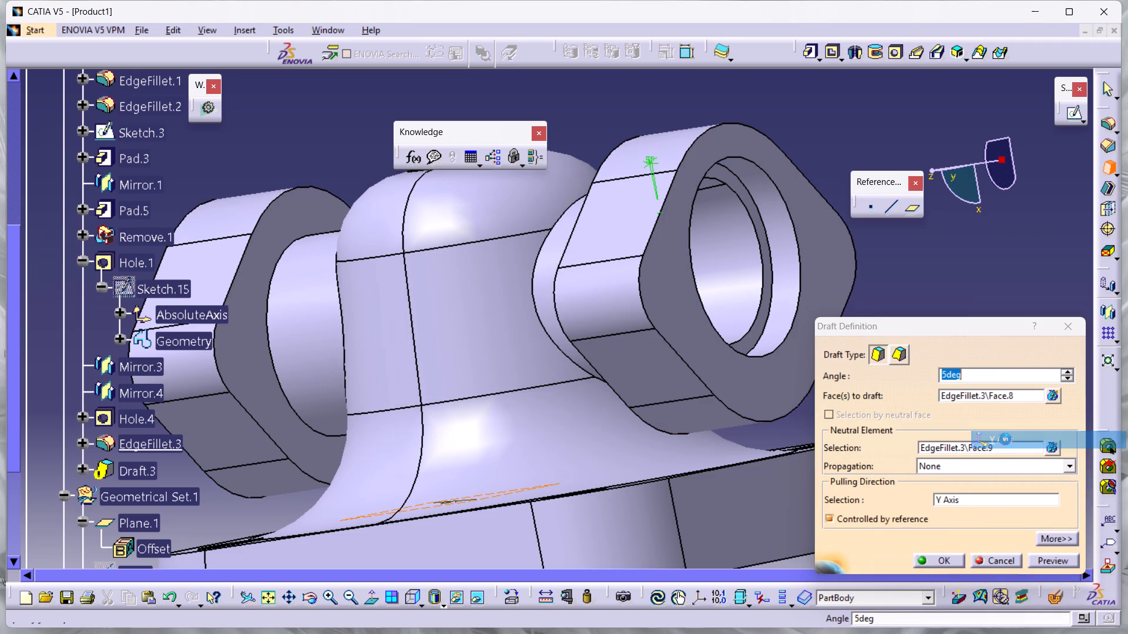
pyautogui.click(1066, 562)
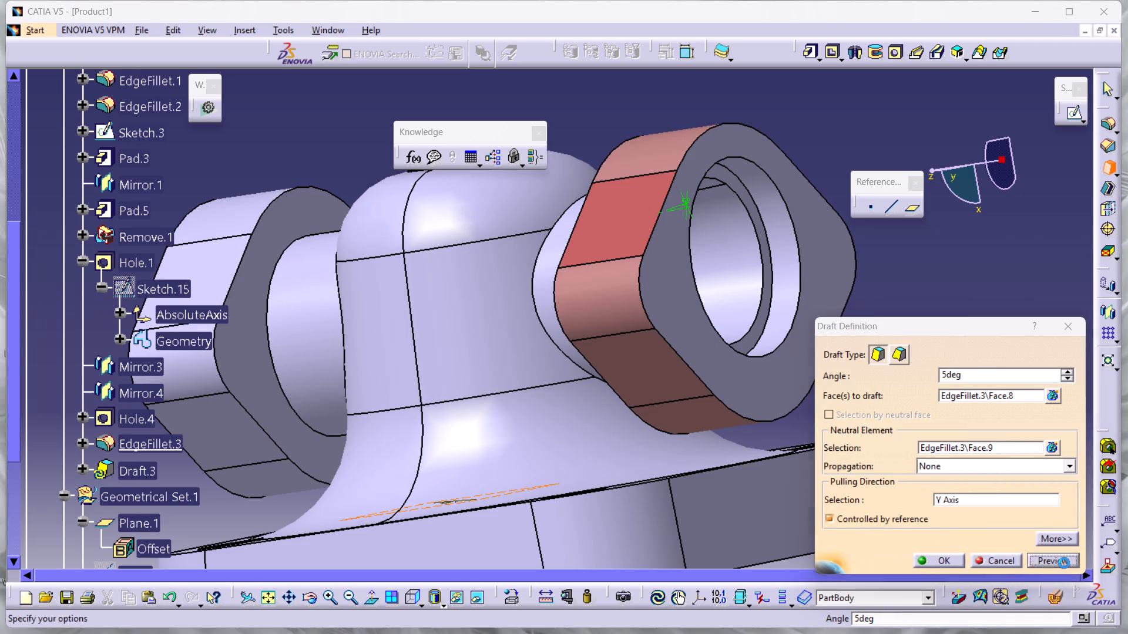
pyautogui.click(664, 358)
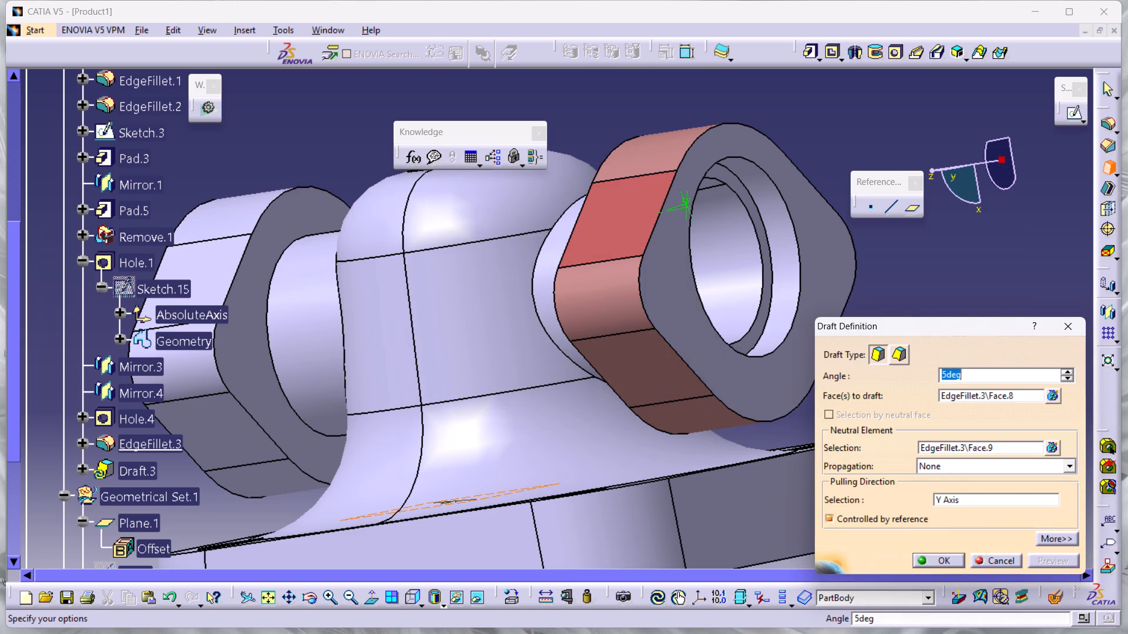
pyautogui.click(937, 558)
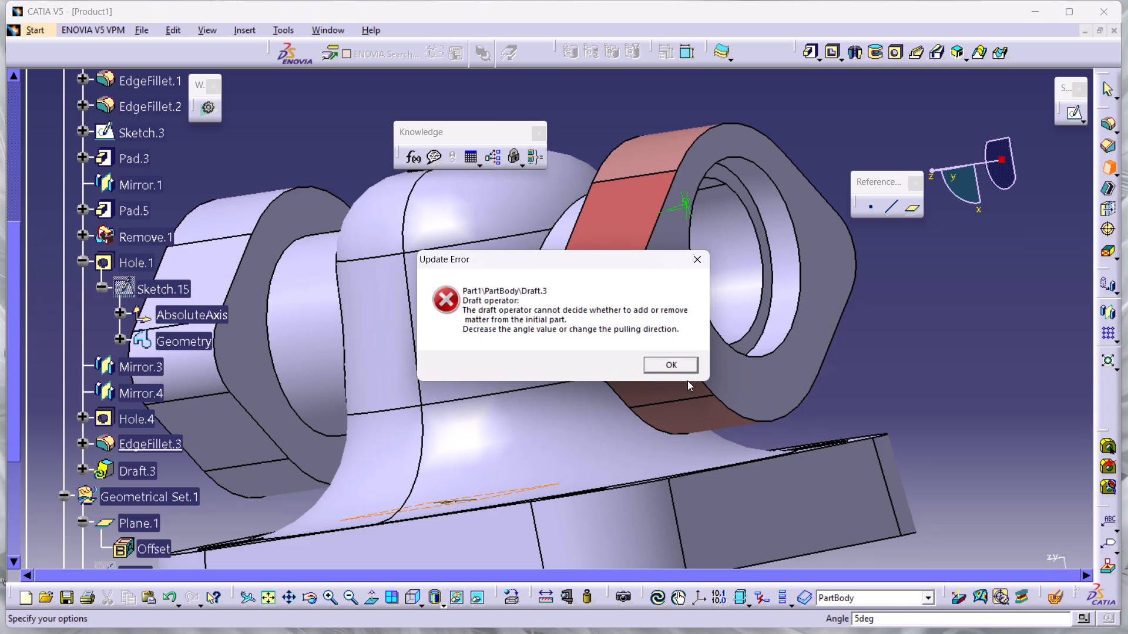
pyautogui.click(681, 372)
# Set the Z Axis as pulling direction and apply the 5 deg draft to the flange's perimeter faces.
pyautogui.rightClick(972, 497)
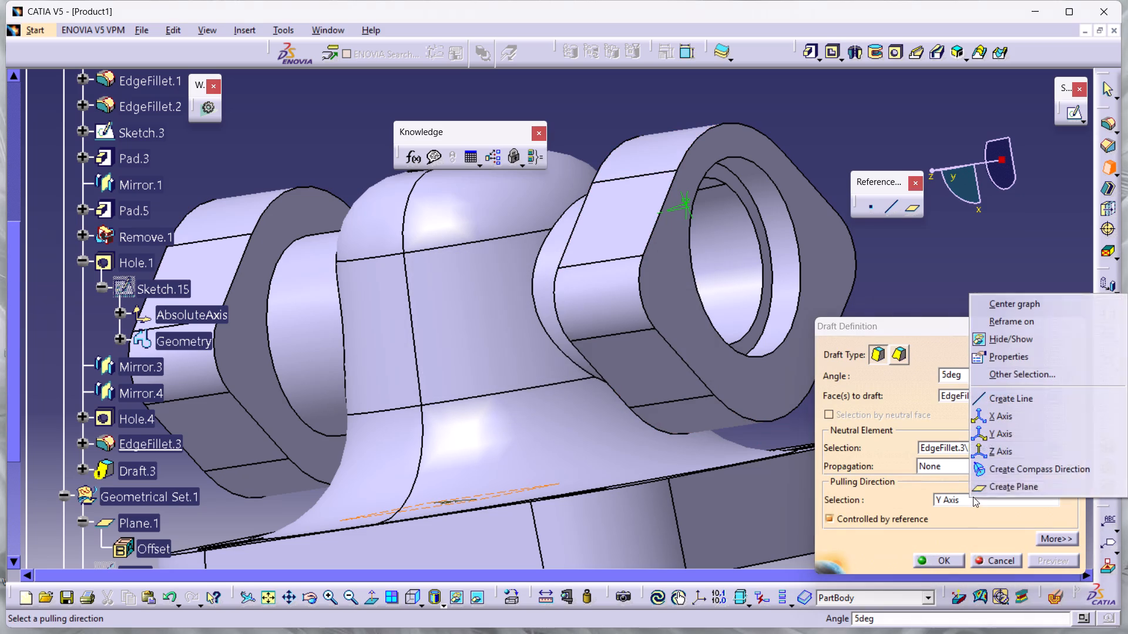
pyautogui.click(1009, 446)
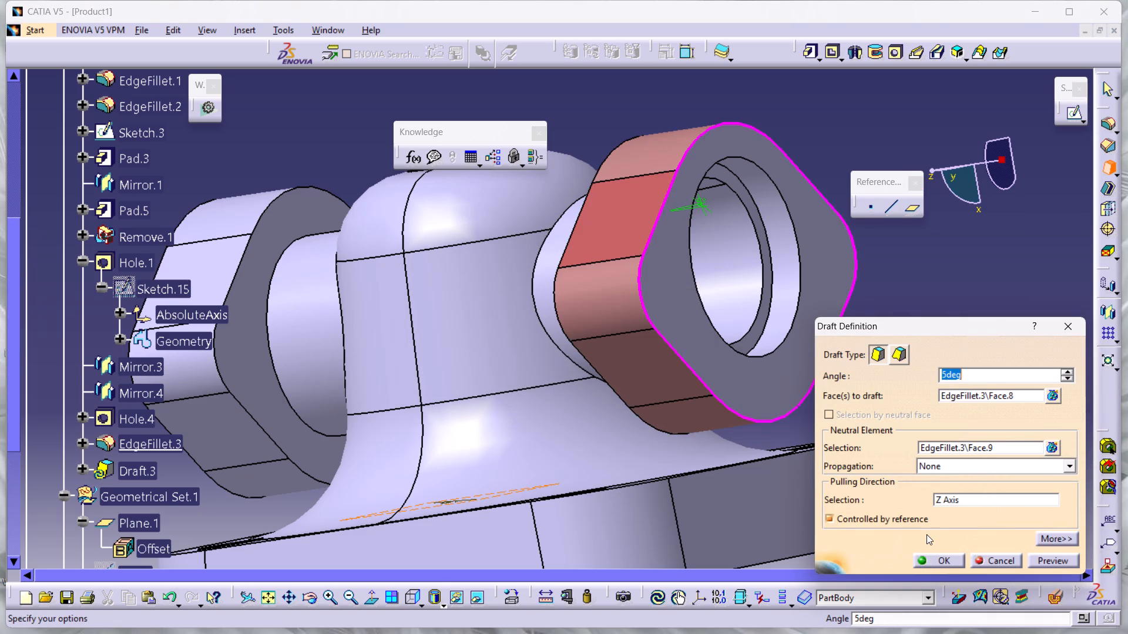
pyautogui.click(1074, 564)
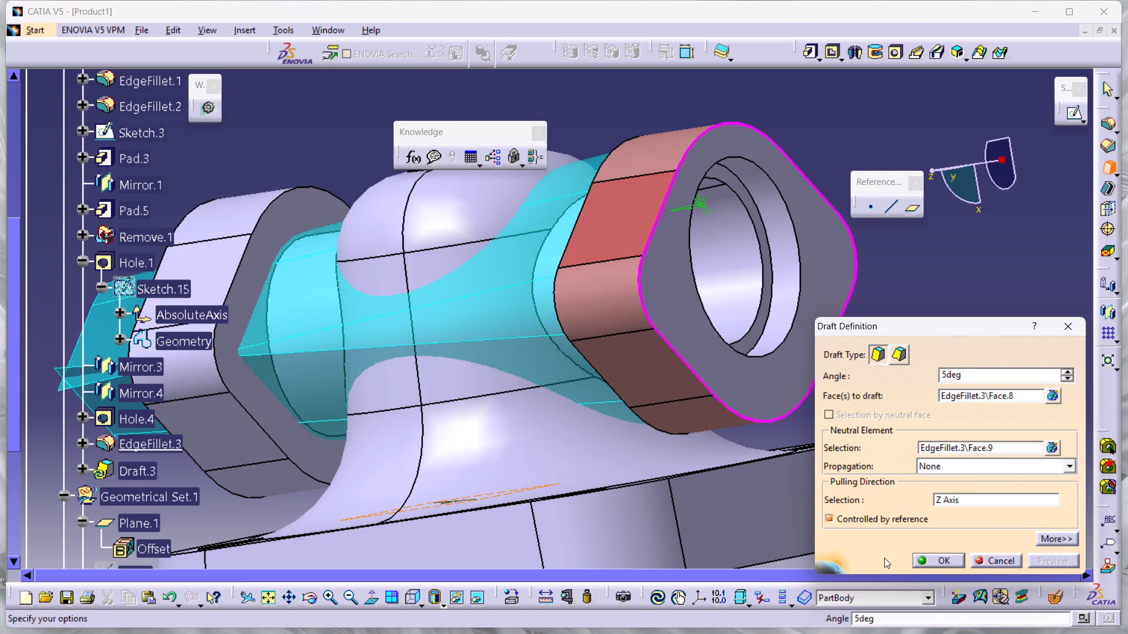
pyautogui.click(941, 562)
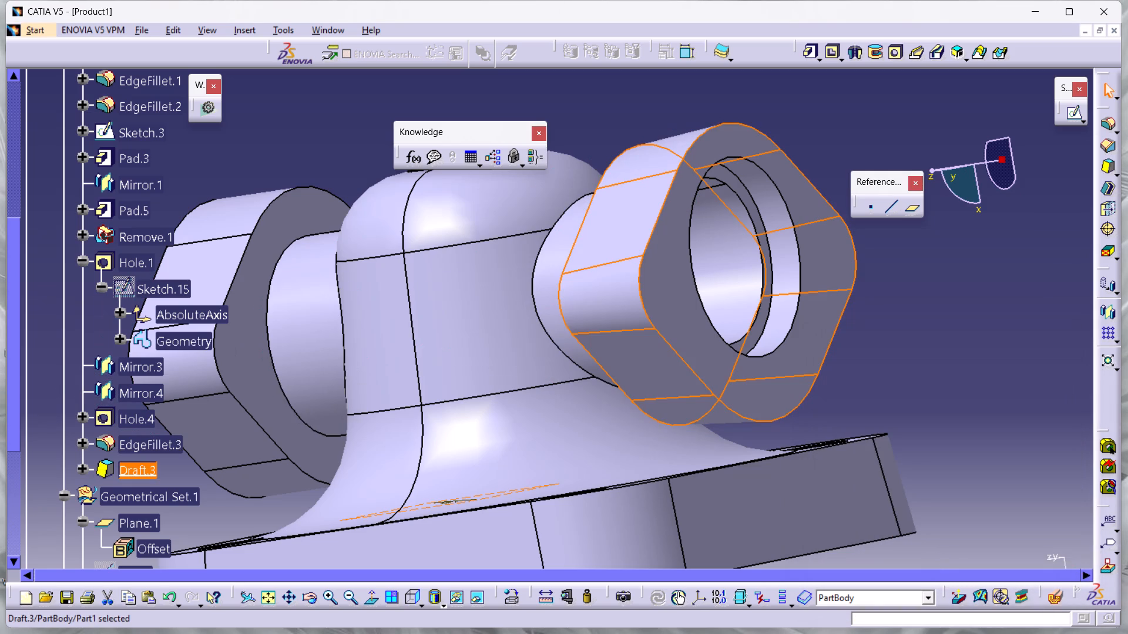
pyautogui.click(928, 403)
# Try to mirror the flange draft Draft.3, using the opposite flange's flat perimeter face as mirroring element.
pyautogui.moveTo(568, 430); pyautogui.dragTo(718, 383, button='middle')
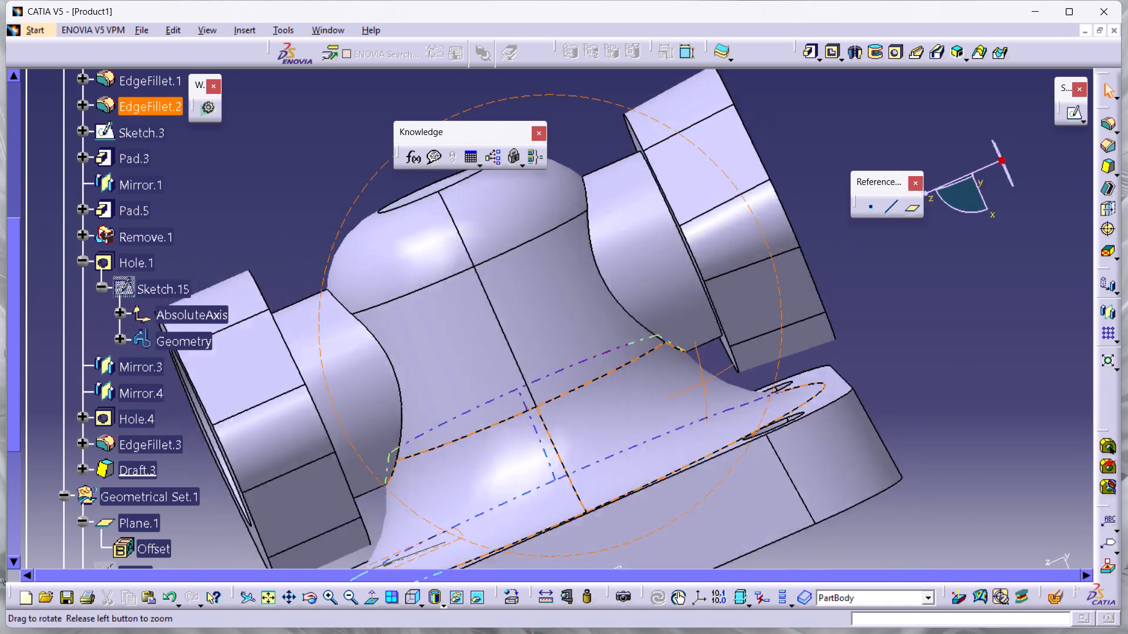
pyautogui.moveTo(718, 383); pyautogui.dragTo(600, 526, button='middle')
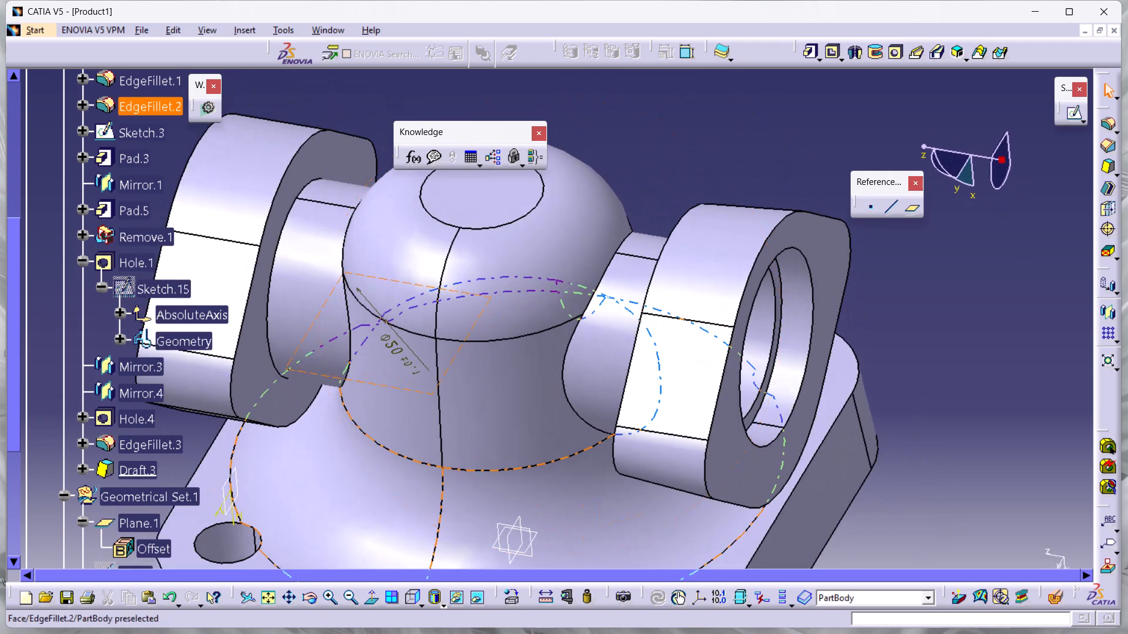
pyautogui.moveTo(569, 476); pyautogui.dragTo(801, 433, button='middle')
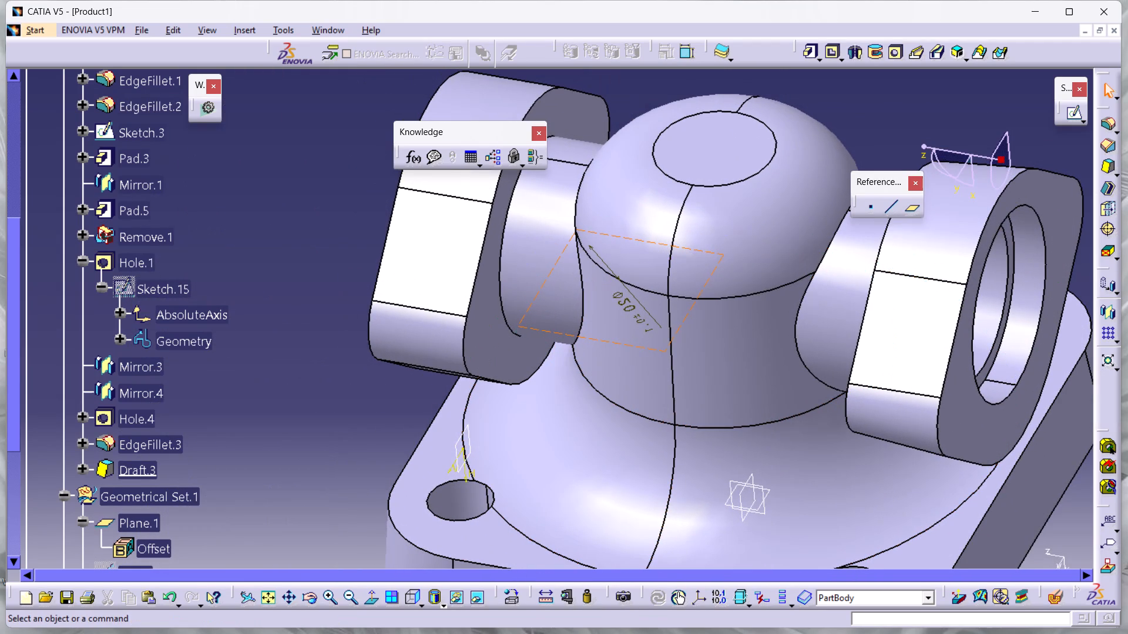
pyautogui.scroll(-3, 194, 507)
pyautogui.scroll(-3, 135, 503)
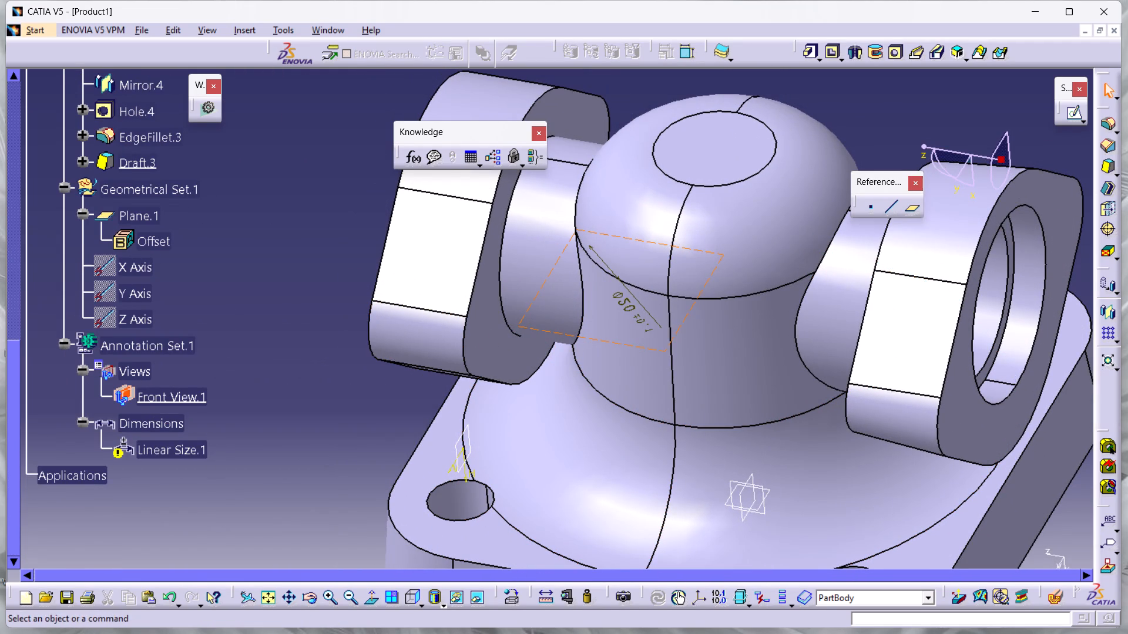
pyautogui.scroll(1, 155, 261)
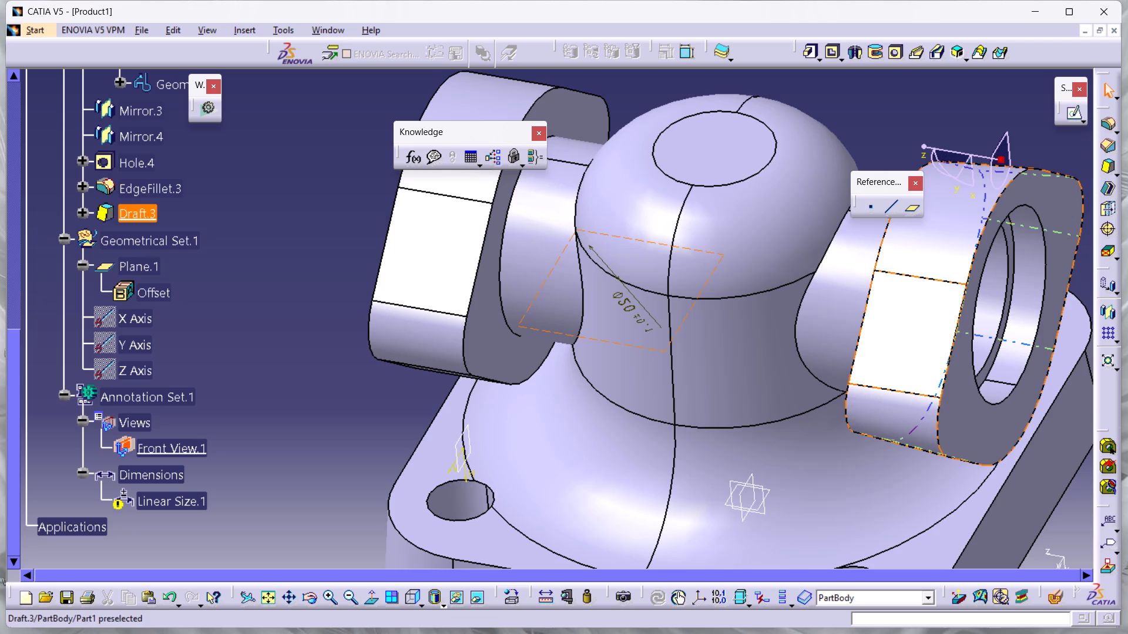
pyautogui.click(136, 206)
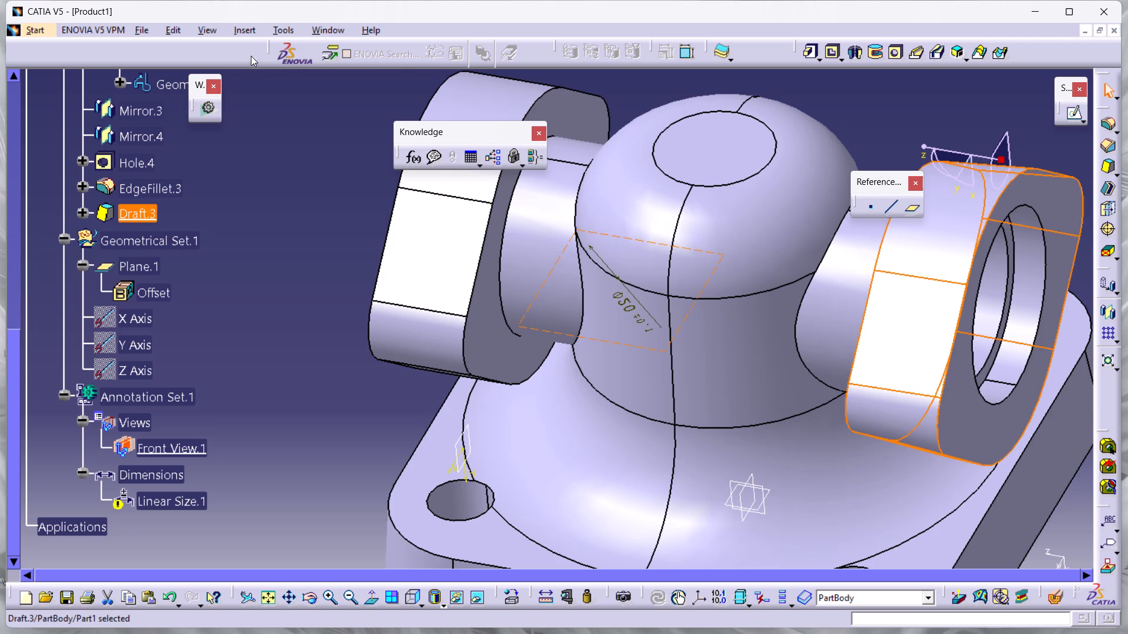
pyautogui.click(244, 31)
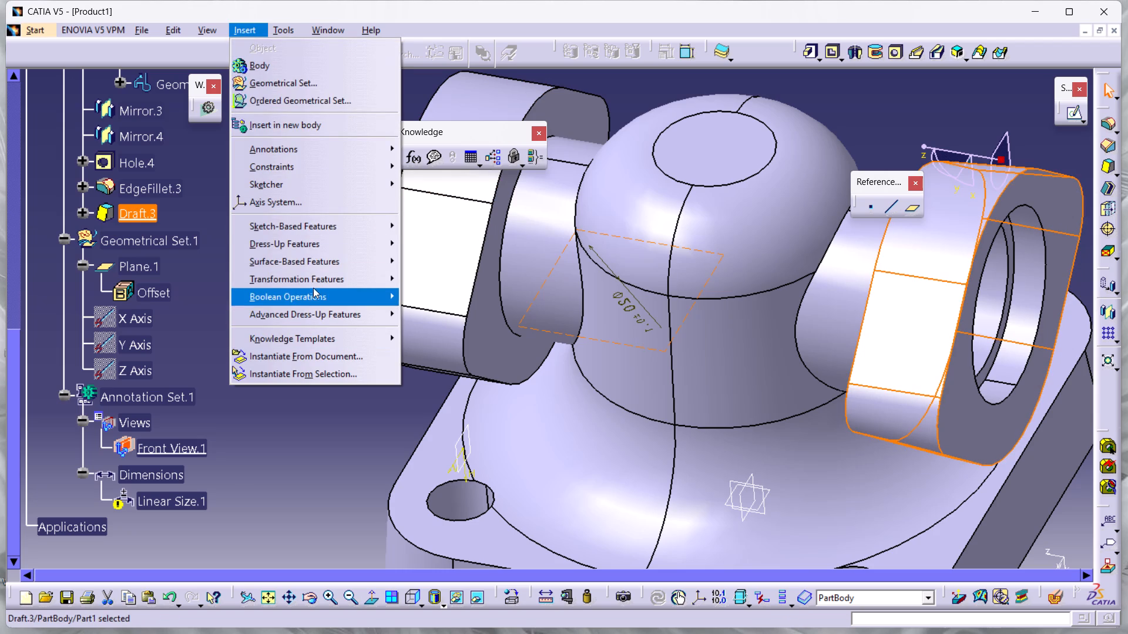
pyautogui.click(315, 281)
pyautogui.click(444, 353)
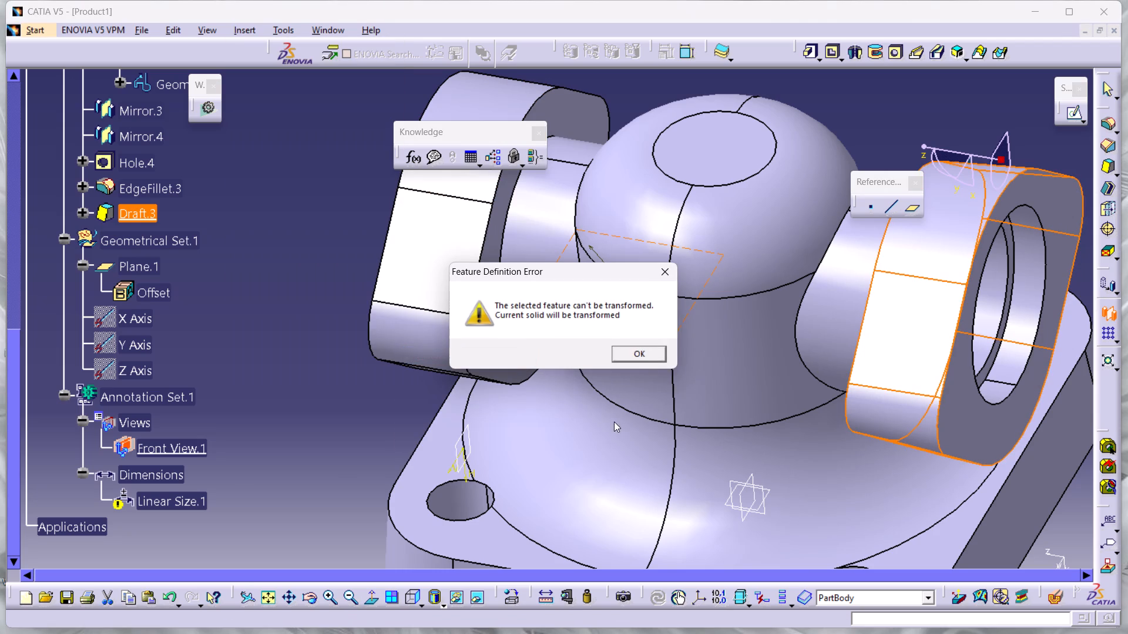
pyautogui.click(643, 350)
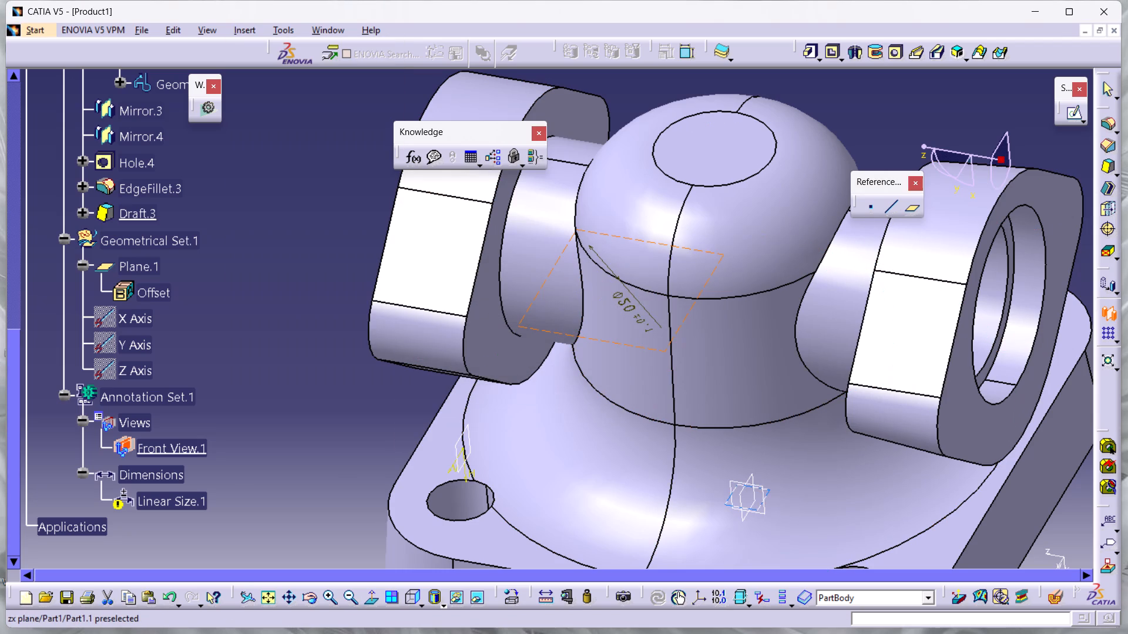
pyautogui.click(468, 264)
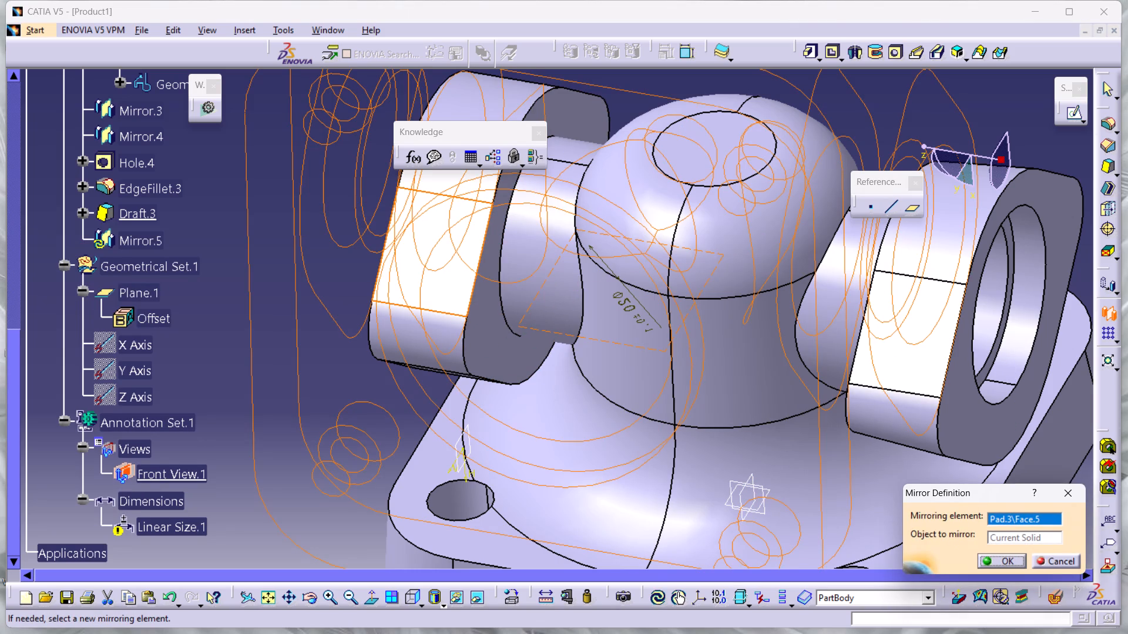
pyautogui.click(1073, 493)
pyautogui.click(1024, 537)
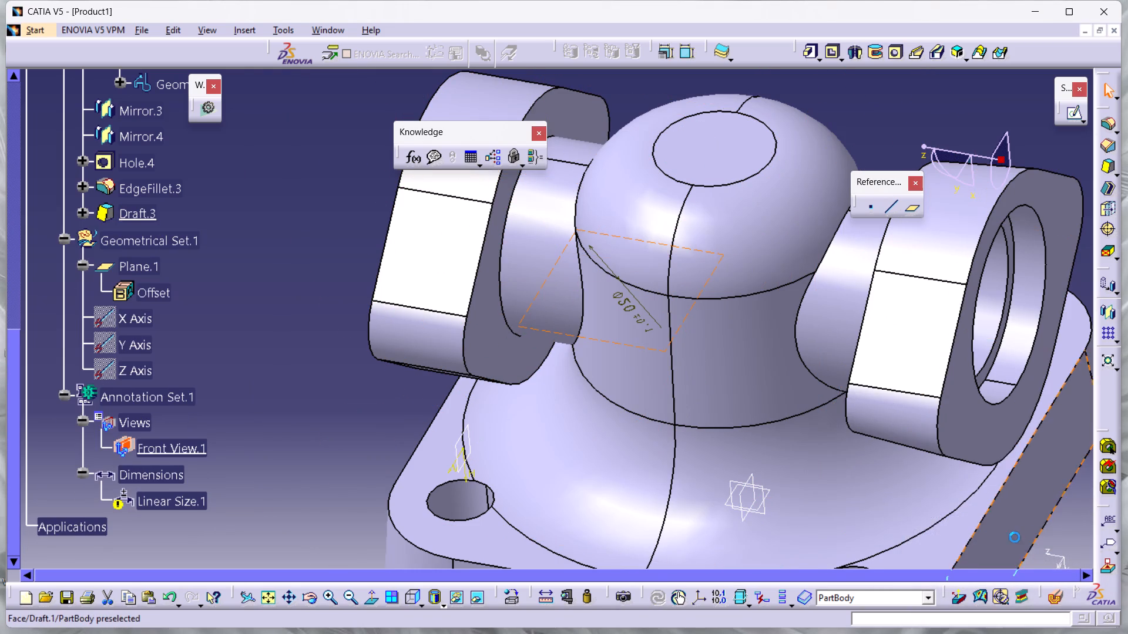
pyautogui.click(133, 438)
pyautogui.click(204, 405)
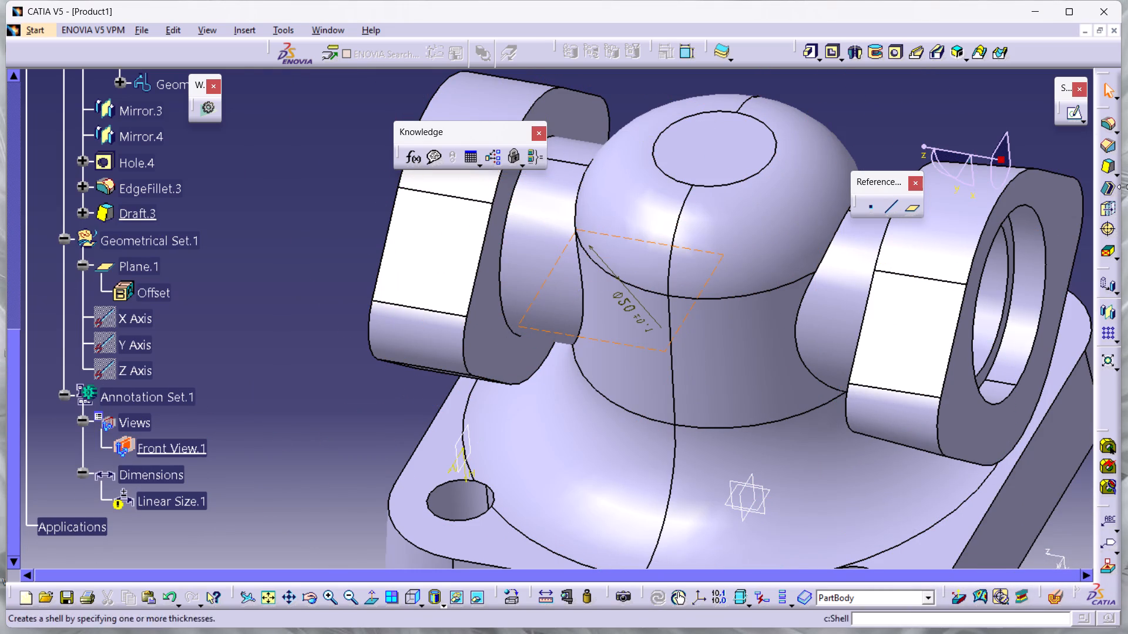
# Draft the opposite flange's perimeter faces by 5 deg, with its outer end face as neutral element and the Z Axis as pulling direction.
pyautogui.click(1111, 166)
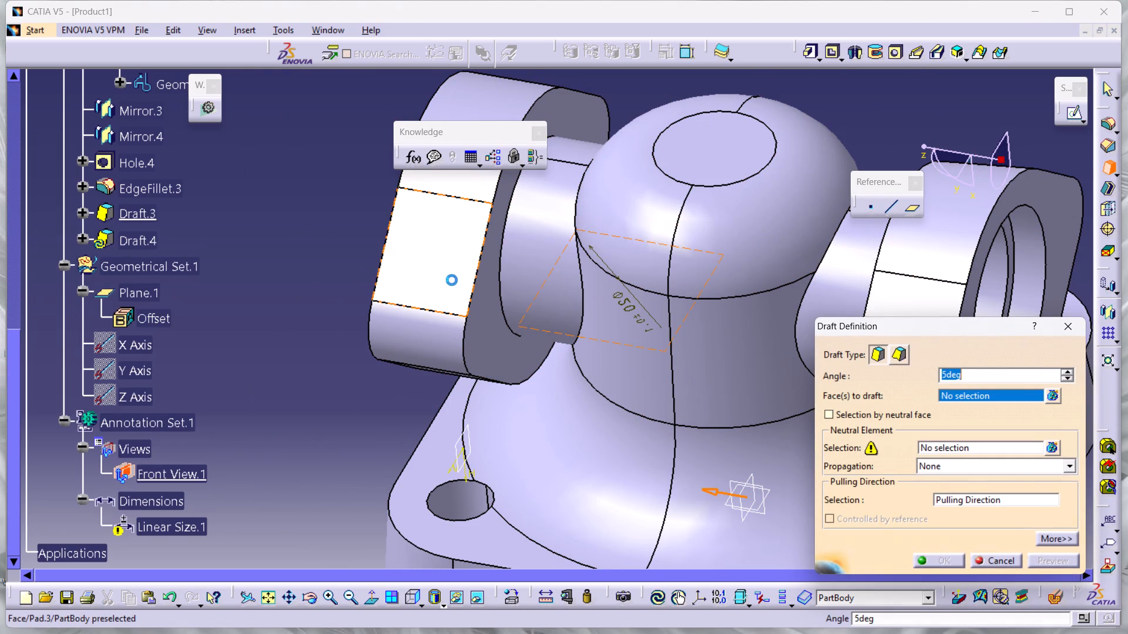
pyautogui.click(455, 274)
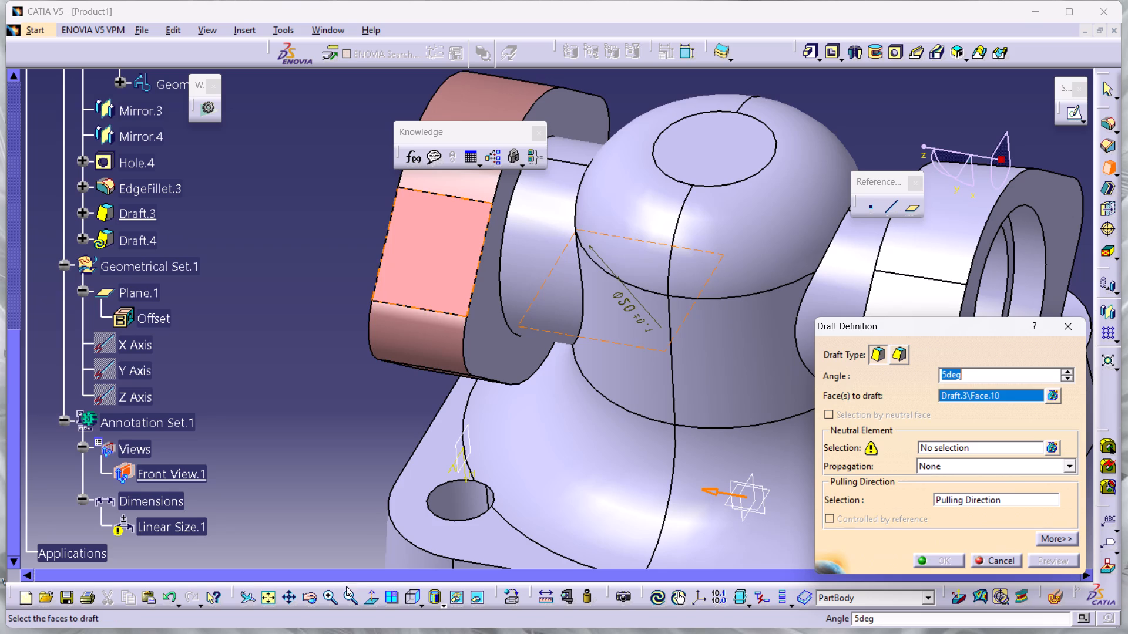
pyautogui.click(306, 601)
pyautogui.moveTo(290, 511); pyautogui.dragTo(507, 467)
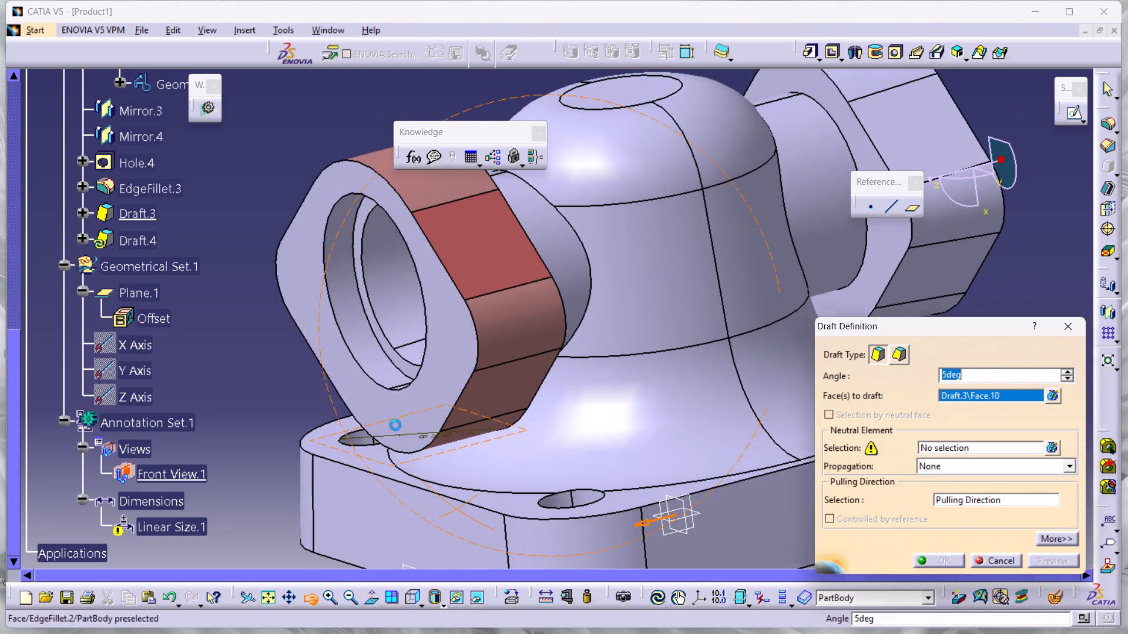
pyautogui.click(431, 373)
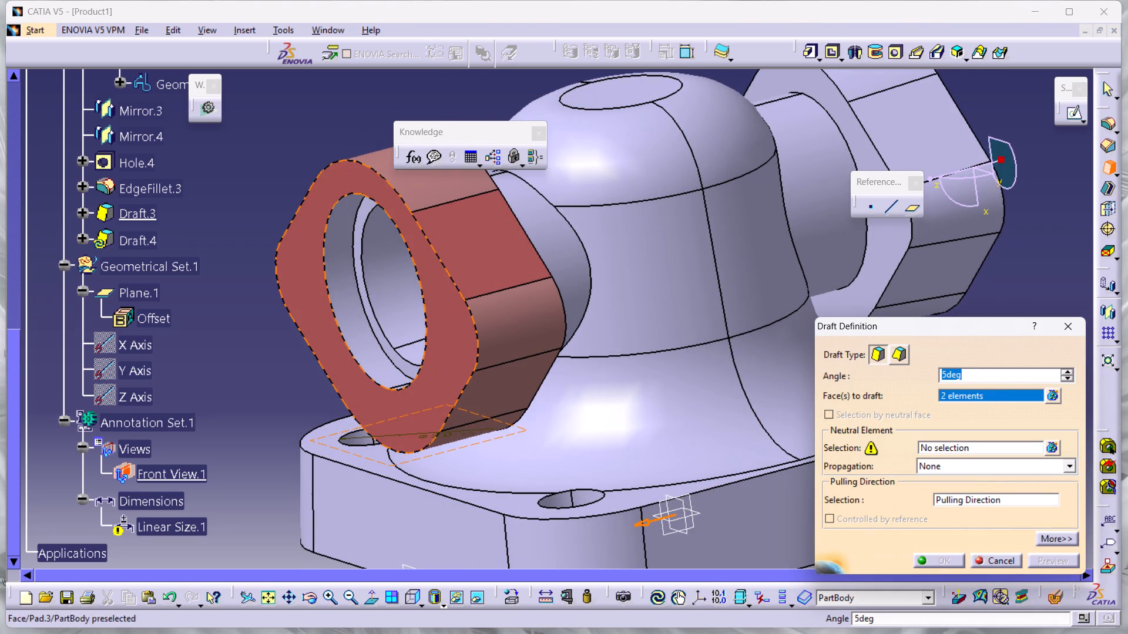
pyautogui.click(448, 384)
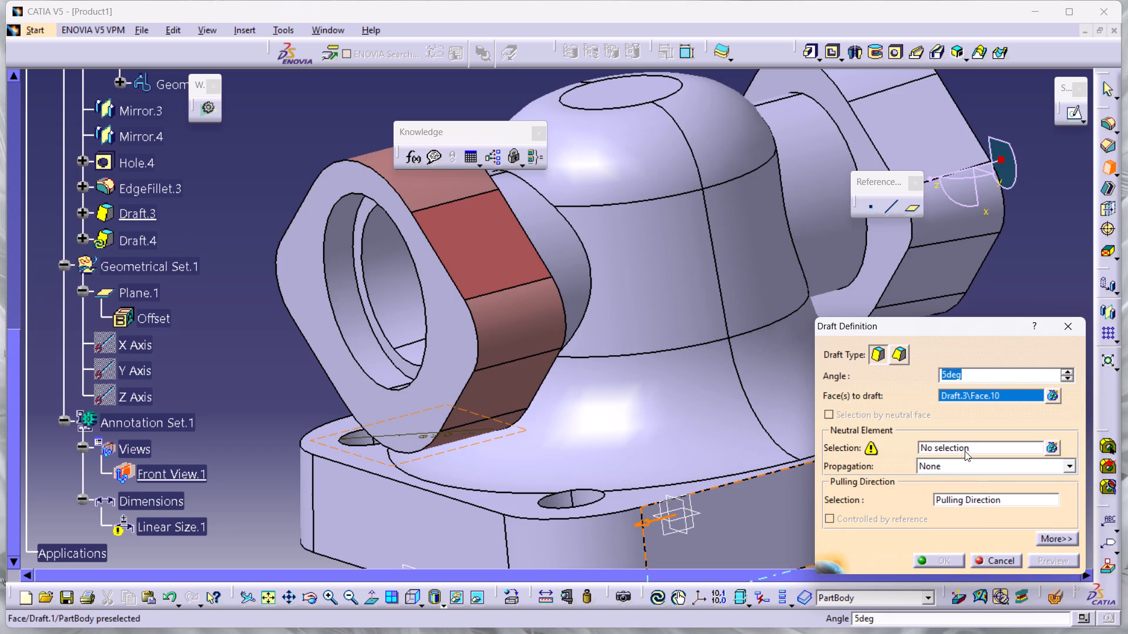
pyautogui.click(965, 450)
pyautogui.click(454, 377)
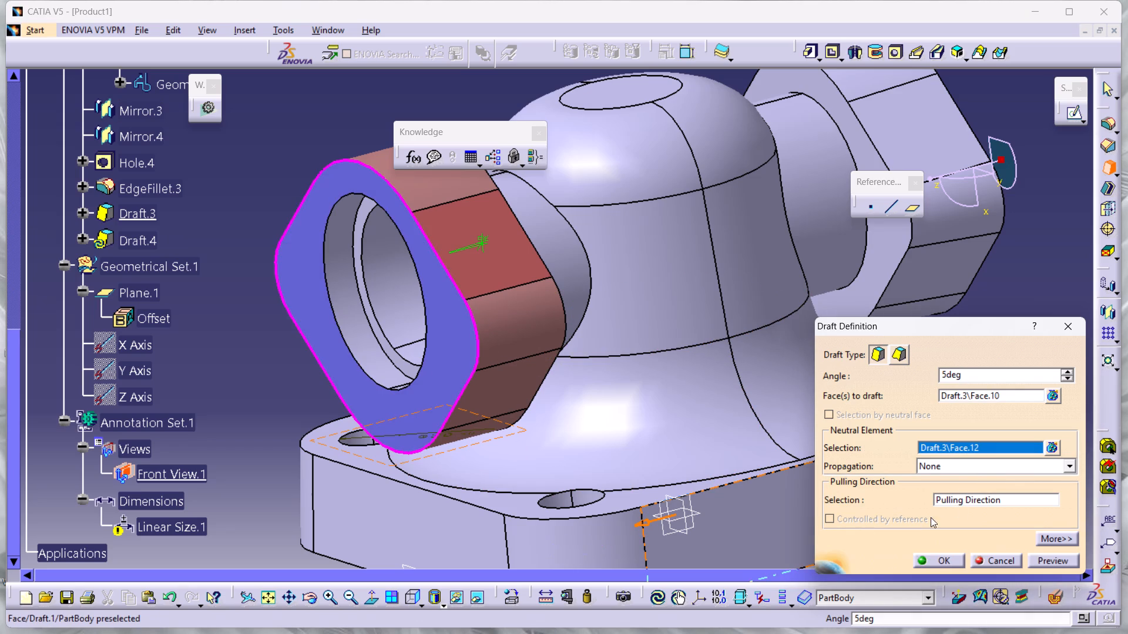
pyautogui.rightClick(987, 494)
pyautogui.click(1009, 559)
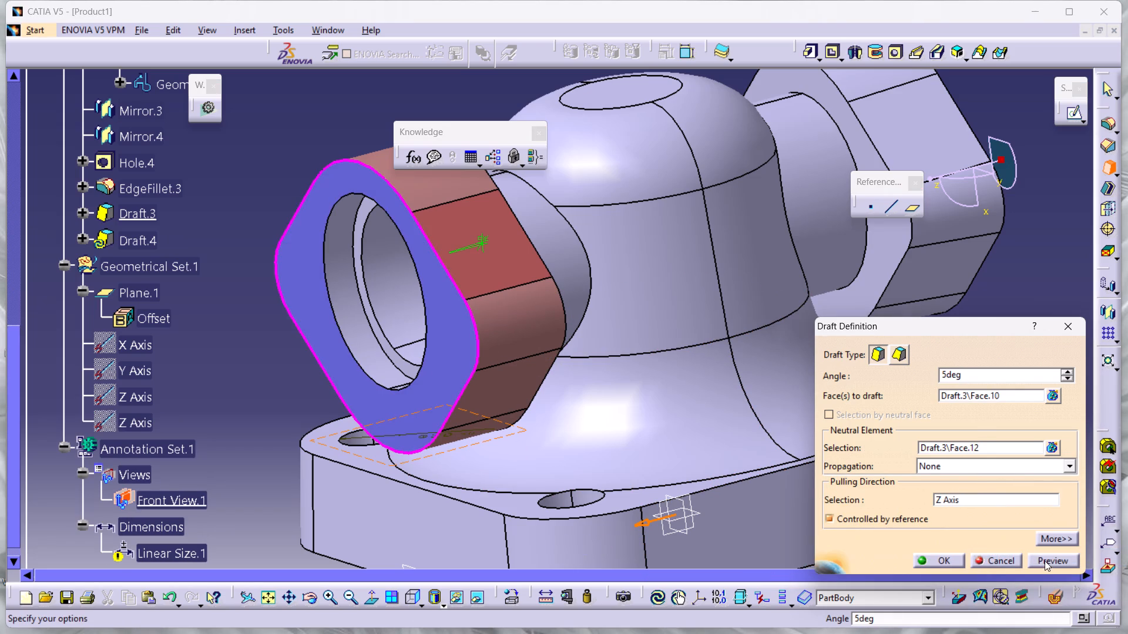
pyautogui.click(1045, 561)
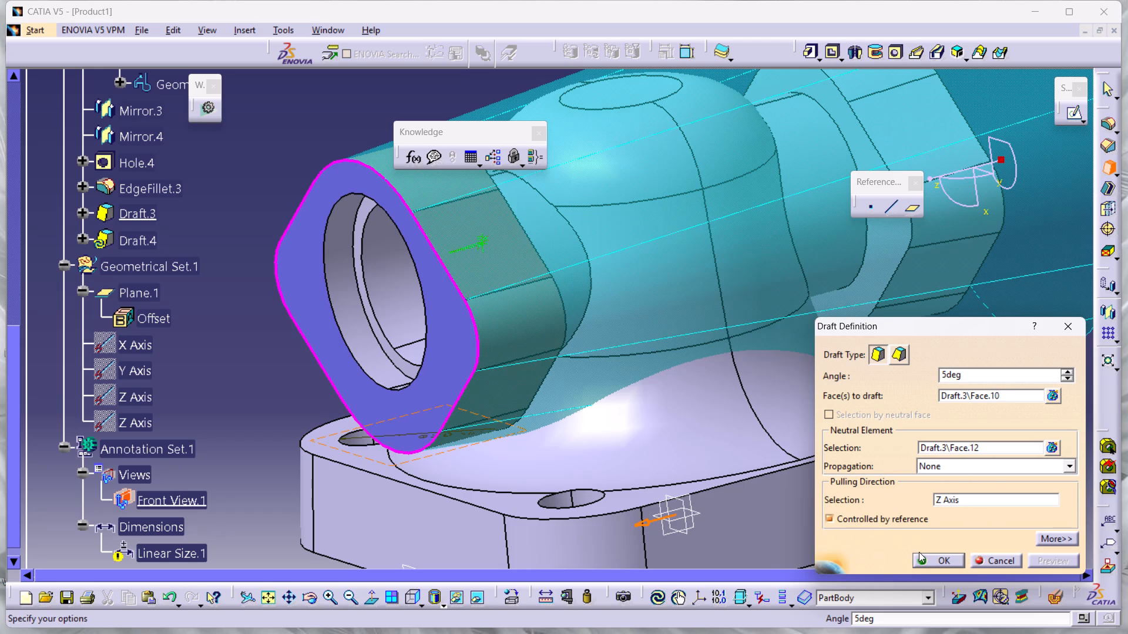
pyautogui.click(922, 552)
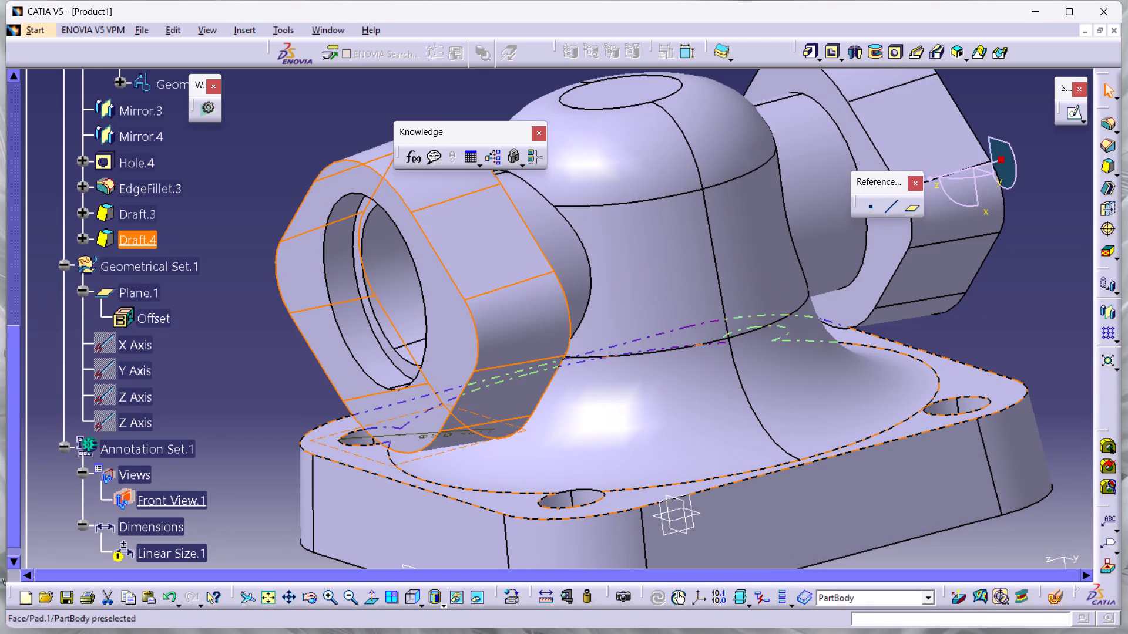
pyautogui.click(1010, 346)
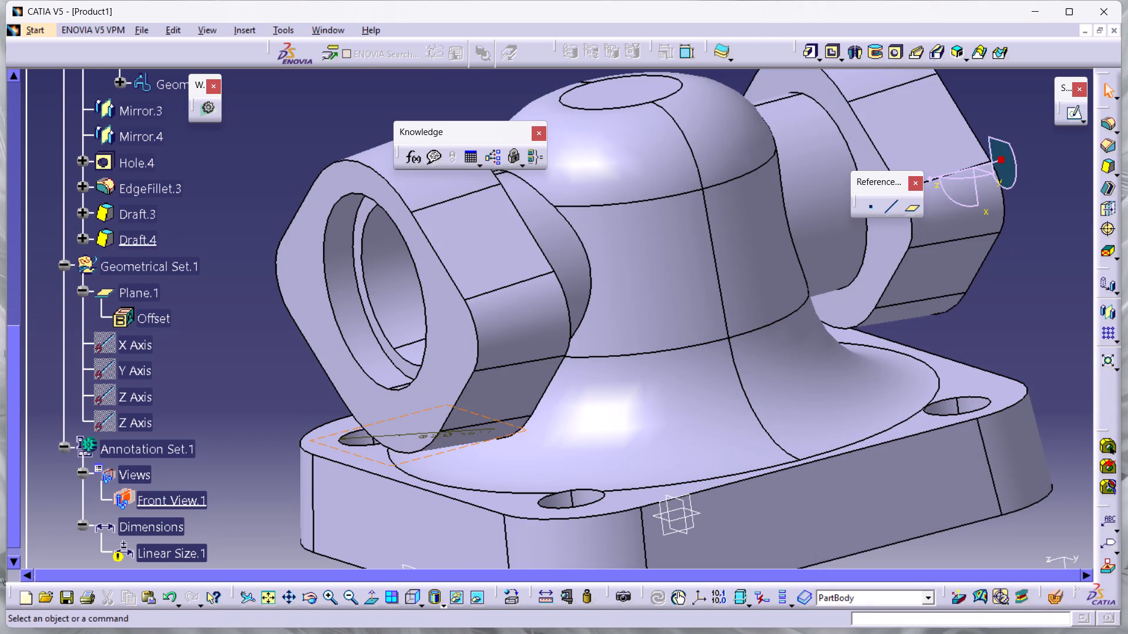
# Inspect both drafted flanges from several sides, including from below the base.
pyautogui.moveTo(1021, 345); pyautogui.dragTo(813, 445, button='middle')
pyautogui.keyDown('ctrl'); pyautogui.moveTo(758, 348); pyautogui.dragTo(757, 433, button='middle'); pyautogui.keyUp('ctrl')
pyautogui.moveTo(887, 420); pyautogui.dragTo(583, 437, button='middle')
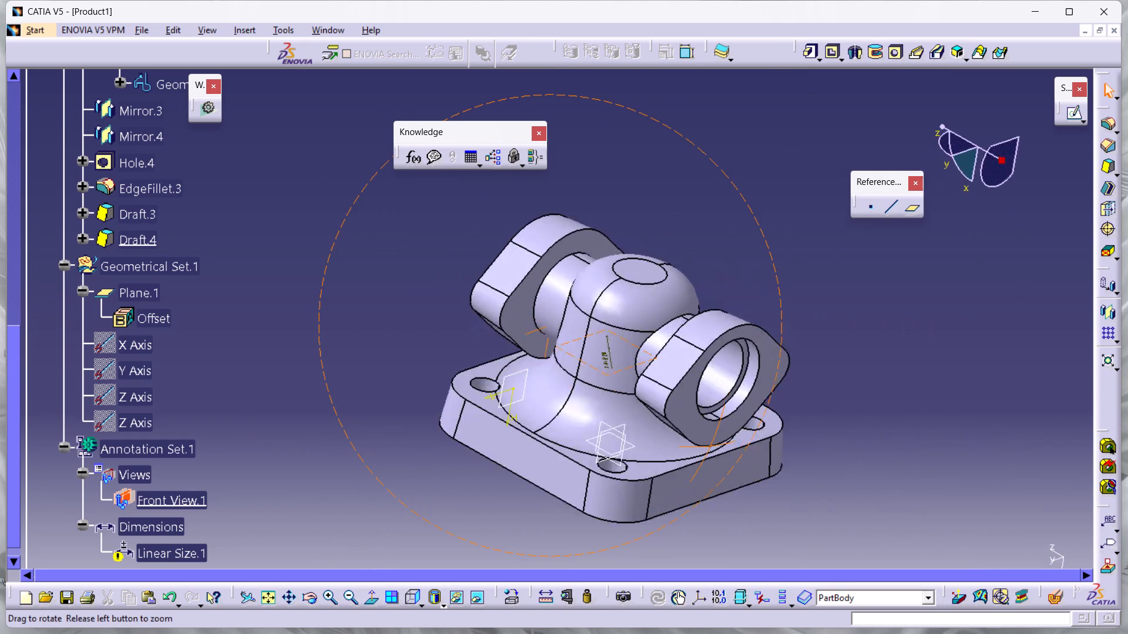
pyautogui.moveTo(583, 437); pyautogui.dragTo(681, 407, button='middle')
pyautogui.keyDown('ctrl'); pyautogui.moveTo(681, 407); pyautogui.dragTo(715, 384, button='middle'); pyautogui.keyUp('ctrl')
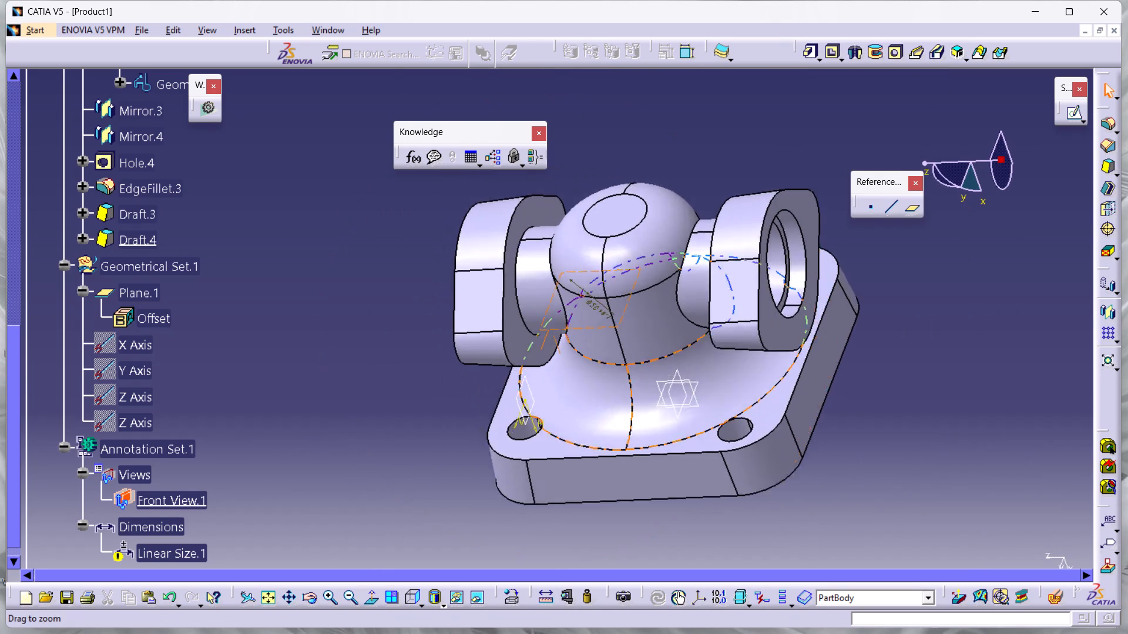
pyautogui.keyDown('ctrl'); pyautogui.moveTo(715, 384); pyautogui.dragTo(758, 421, button='middle'); pyautogui.keyUp('ctrl')
pyautogui.moveTo(659, 413); pyautogui.dragTo(827, 323, button='middle')
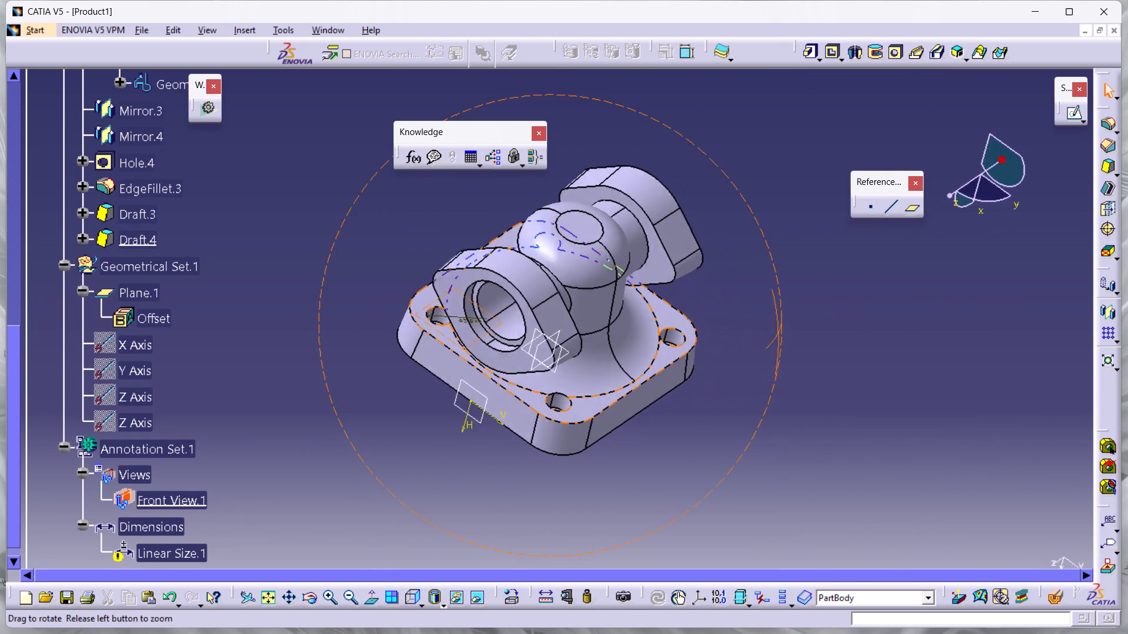
pyautogui.moveTo(827, 323); pyautogui.dragTo(784, 326, button='middle')
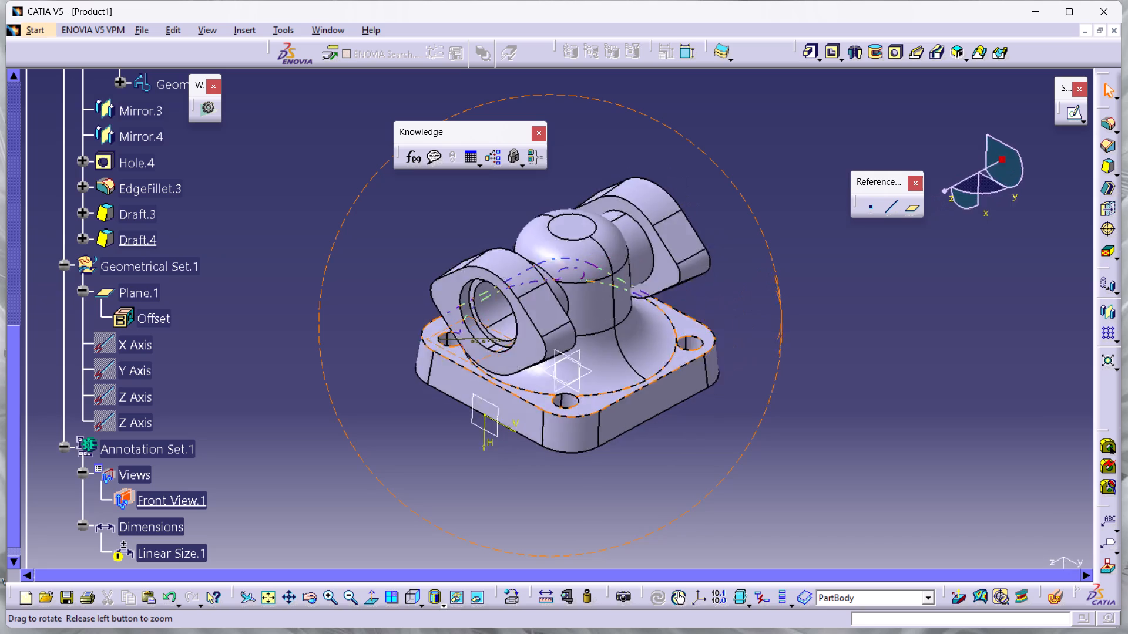
pyautogui.moveTo(784, 326); pyautogui.dragTo(705, 270, button='middle')
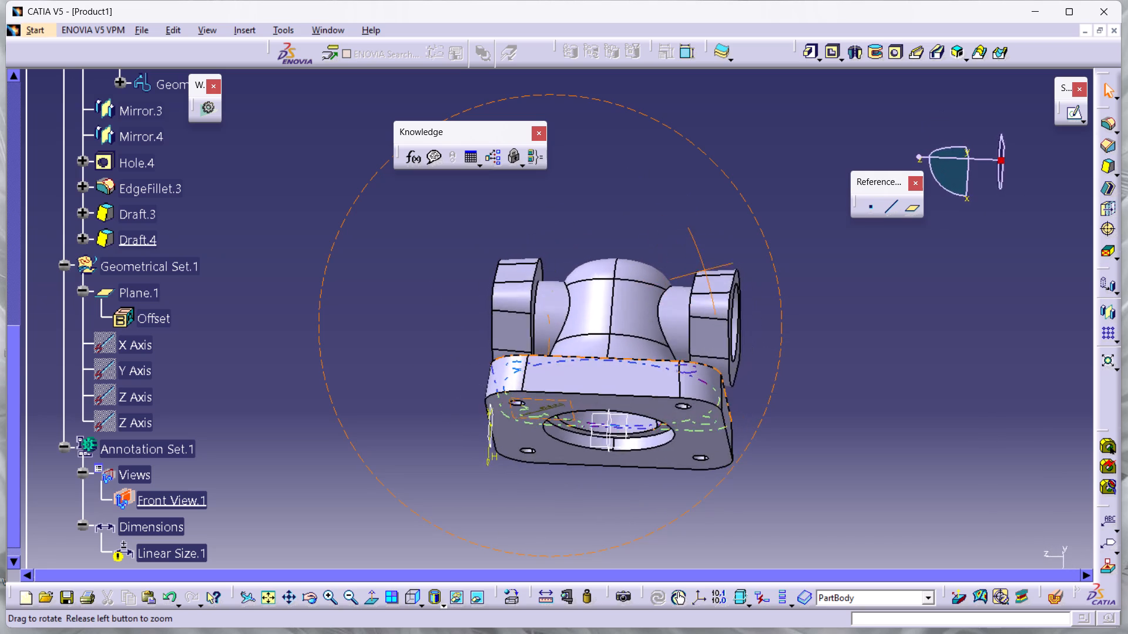
pyautogui.moveTo(705, 270); pyautogui.dragTo(684, 349, button='middle')
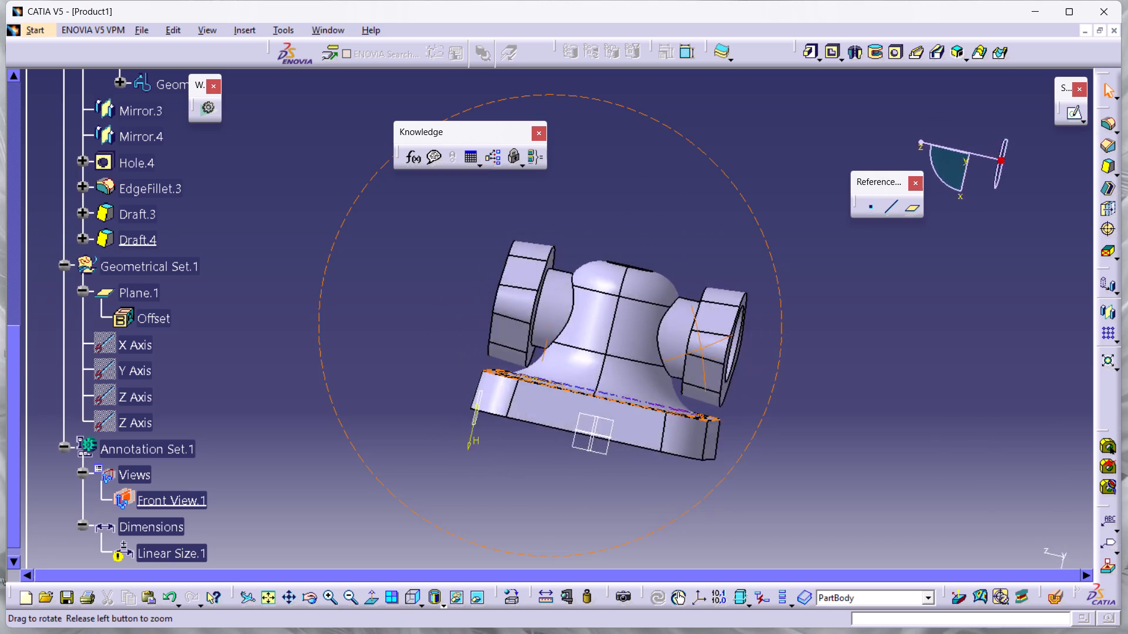
pyautogui.moveTo(684, 349); pyautogui.dragTo(750, 387, button='middle')
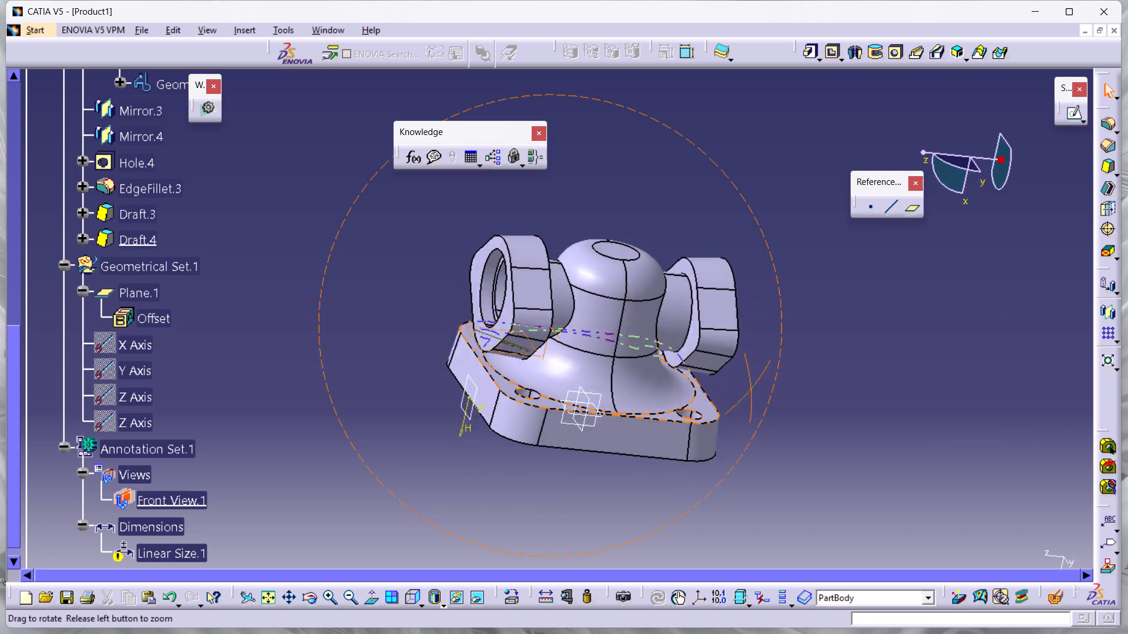
pyautogui.moveTo(750, 387); pyautogui.dragTo(734, 377, button='middle')
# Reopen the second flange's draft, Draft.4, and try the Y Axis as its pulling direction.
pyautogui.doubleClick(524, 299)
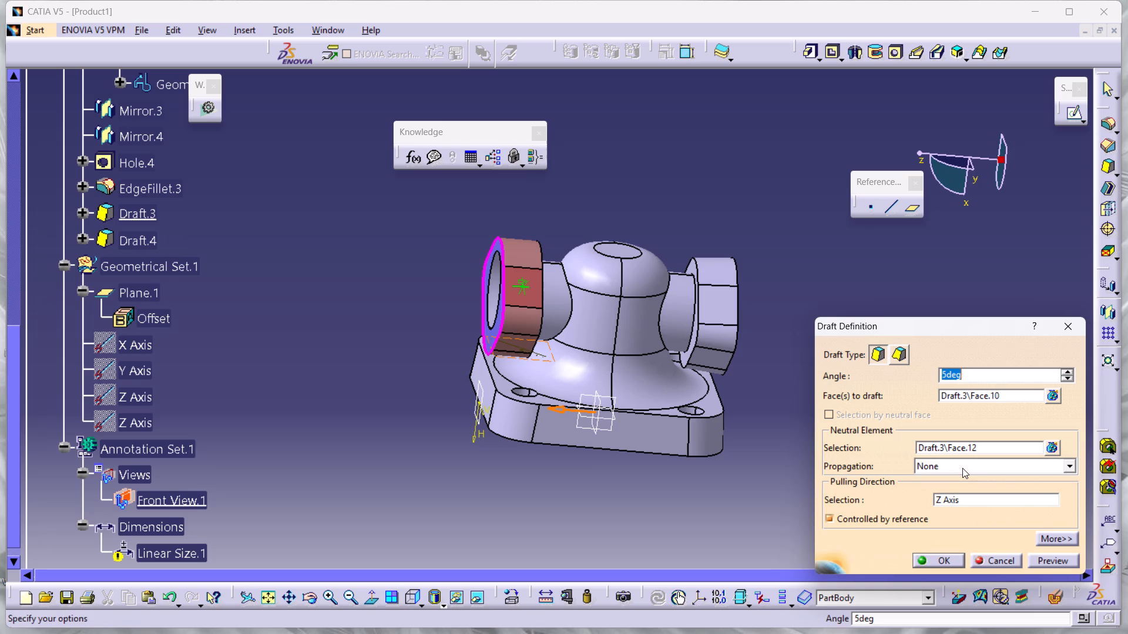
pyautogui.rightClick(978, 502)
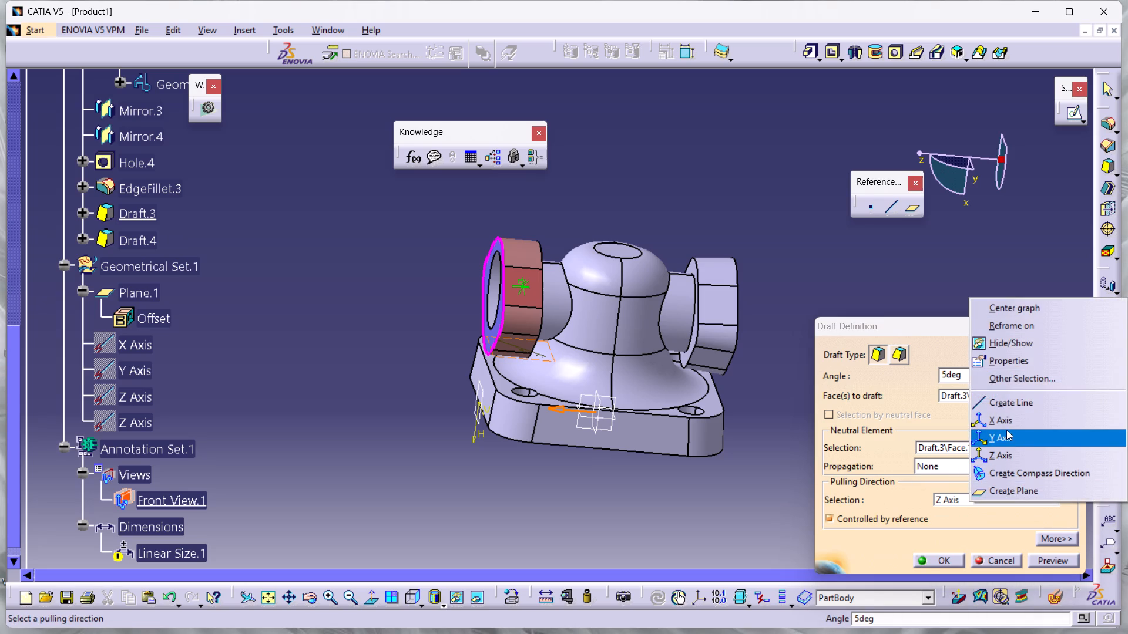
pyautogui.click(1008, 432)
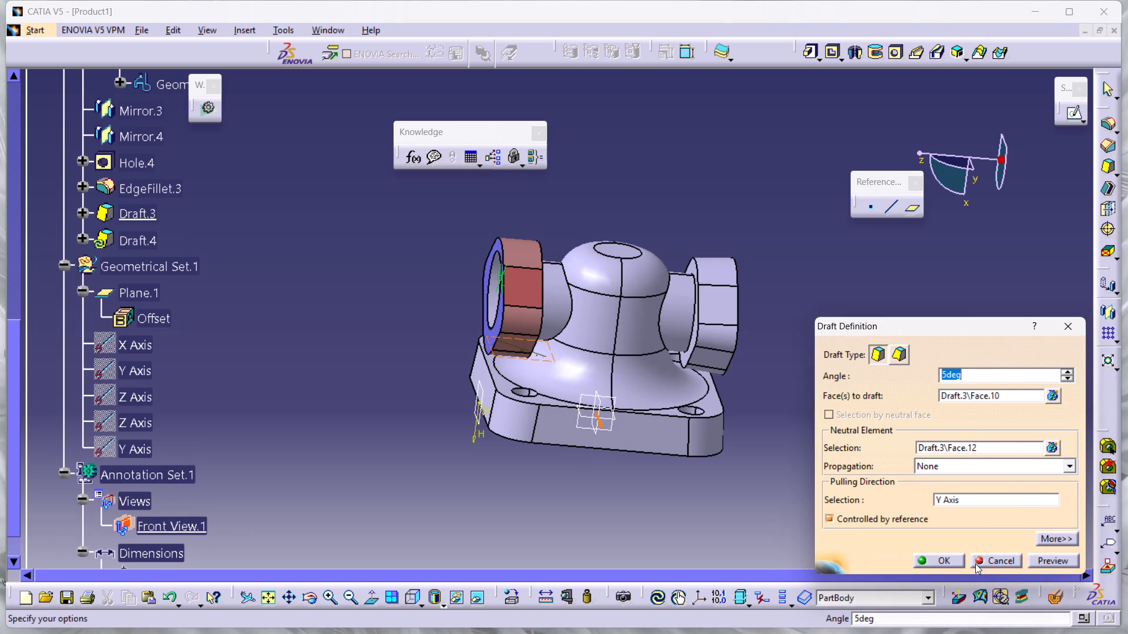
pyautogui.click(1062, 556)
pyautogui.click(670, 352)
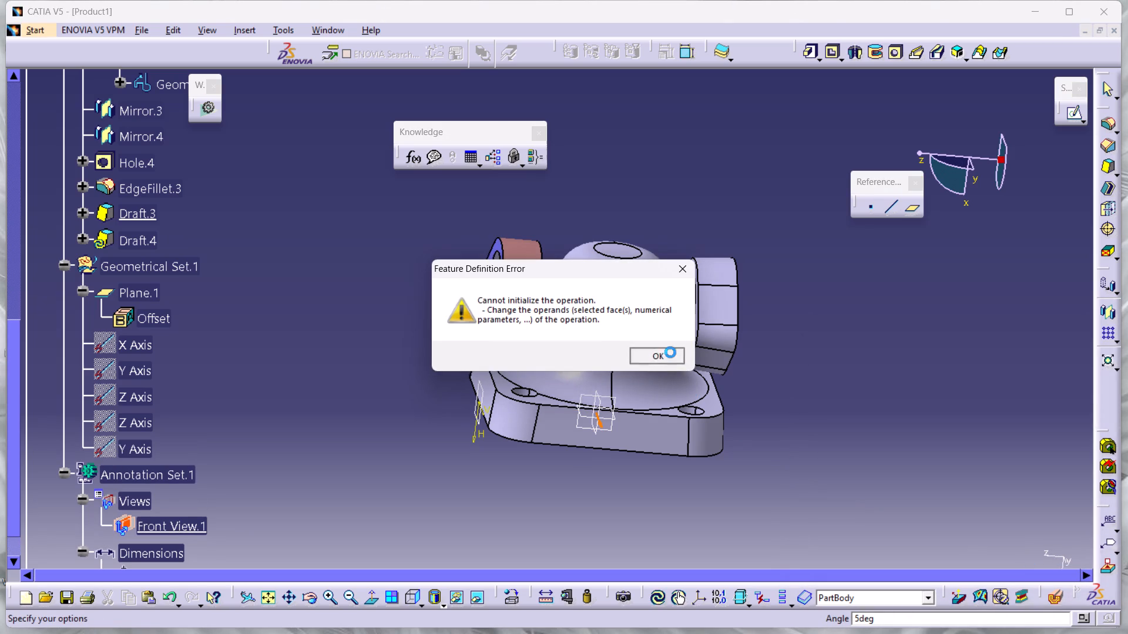
# Try the X Axis as Draft.4's pulling direction and apply the edited 5 deg draft.
pyautogui.rightClick(960, 494)
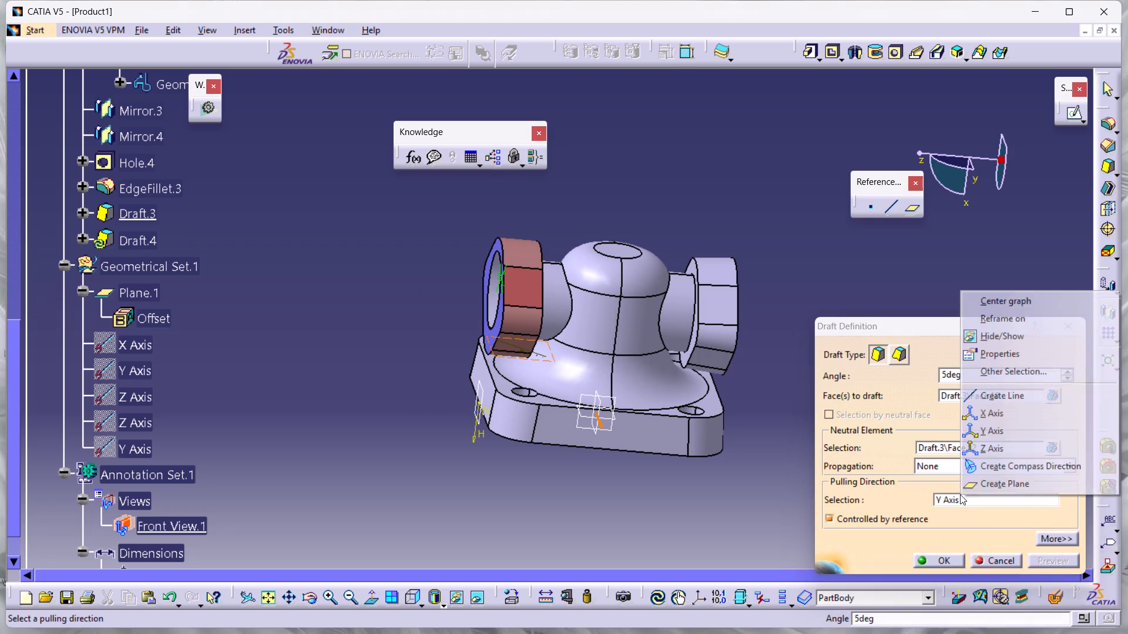
pyautogui.click(1001, 419)
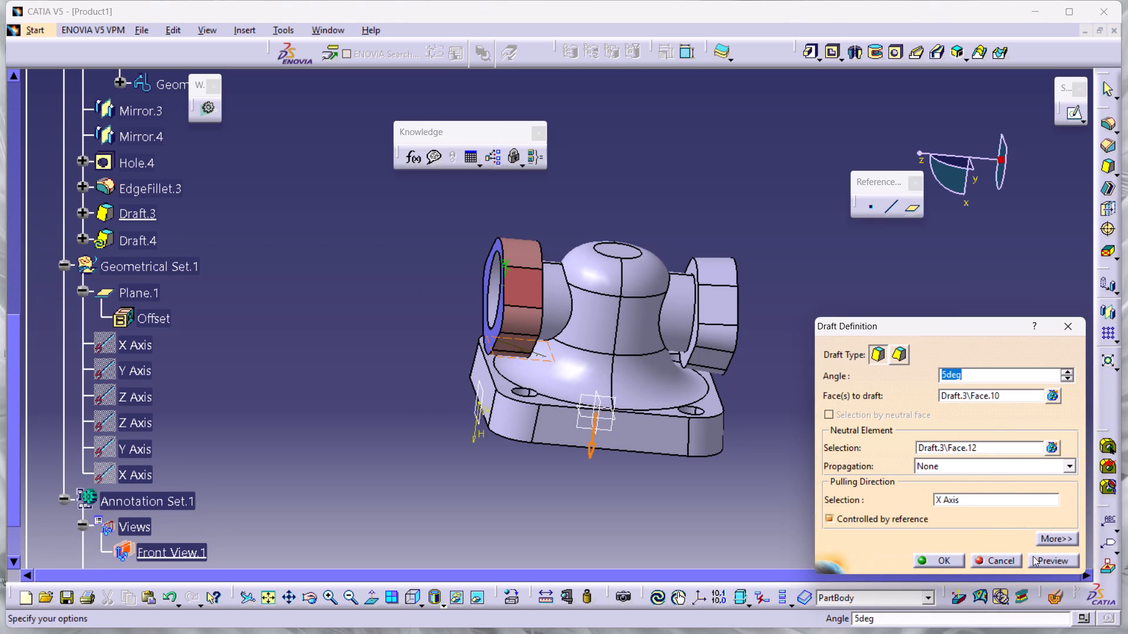
pyautogui.click(1064, 566)
pyautogui.click(668, 353)
pyautogui.click(945, 559)
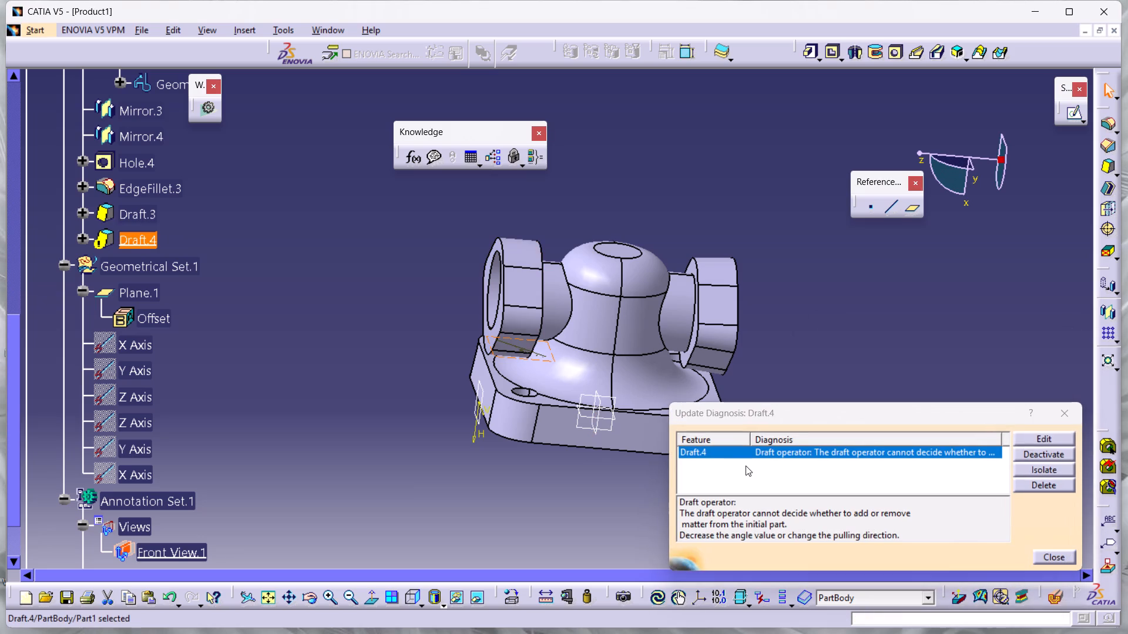
pyautogui.click(1057, 412)
pyautogui.click(945, 363)
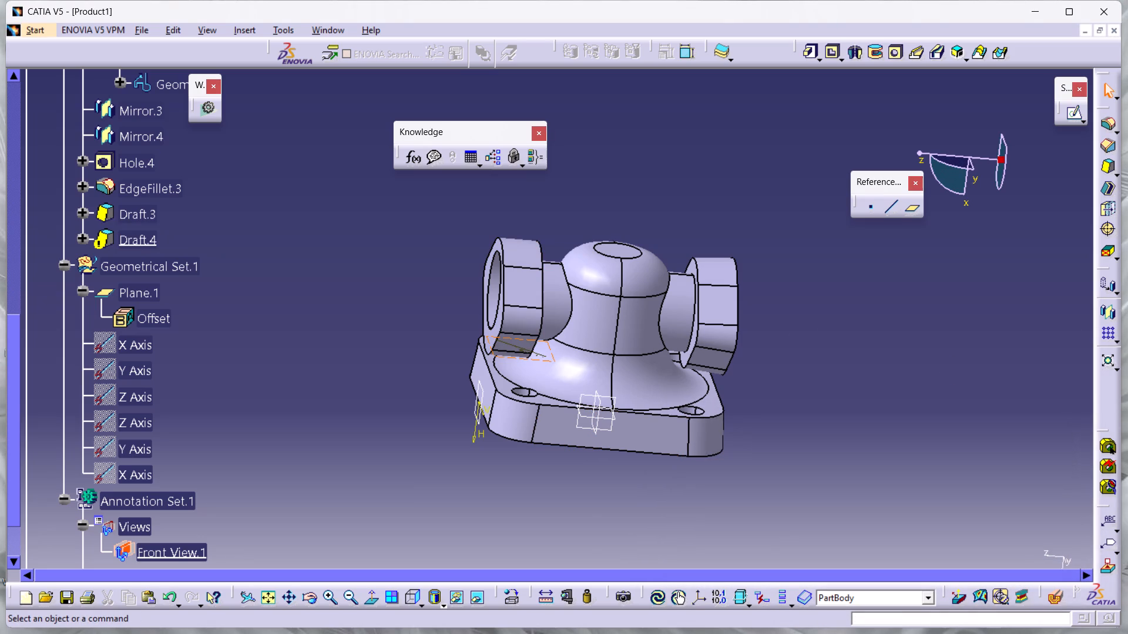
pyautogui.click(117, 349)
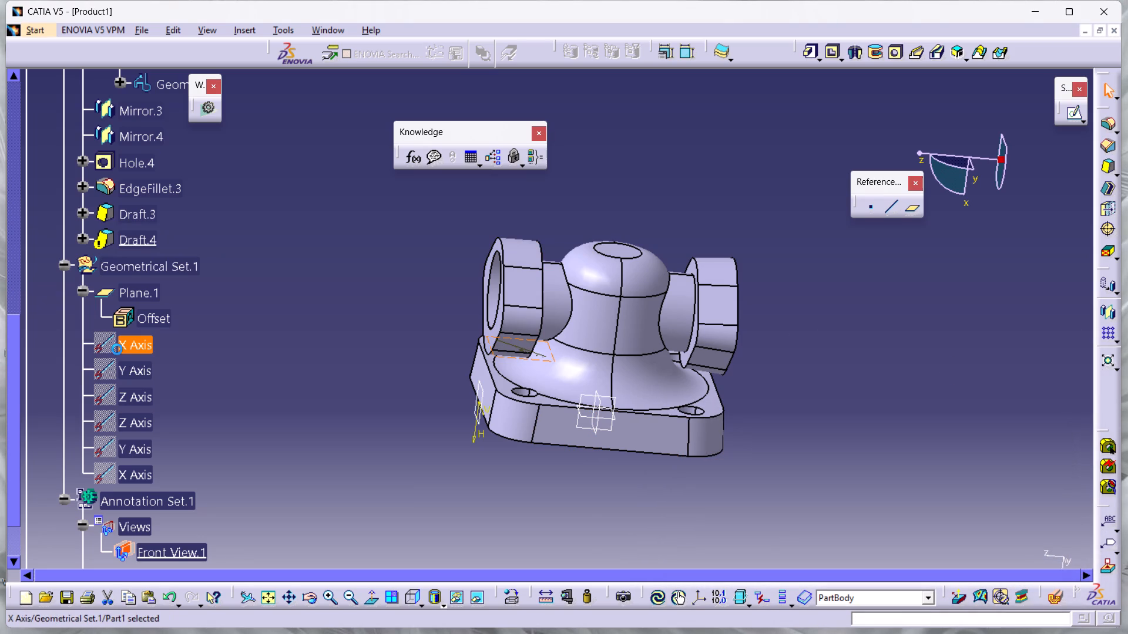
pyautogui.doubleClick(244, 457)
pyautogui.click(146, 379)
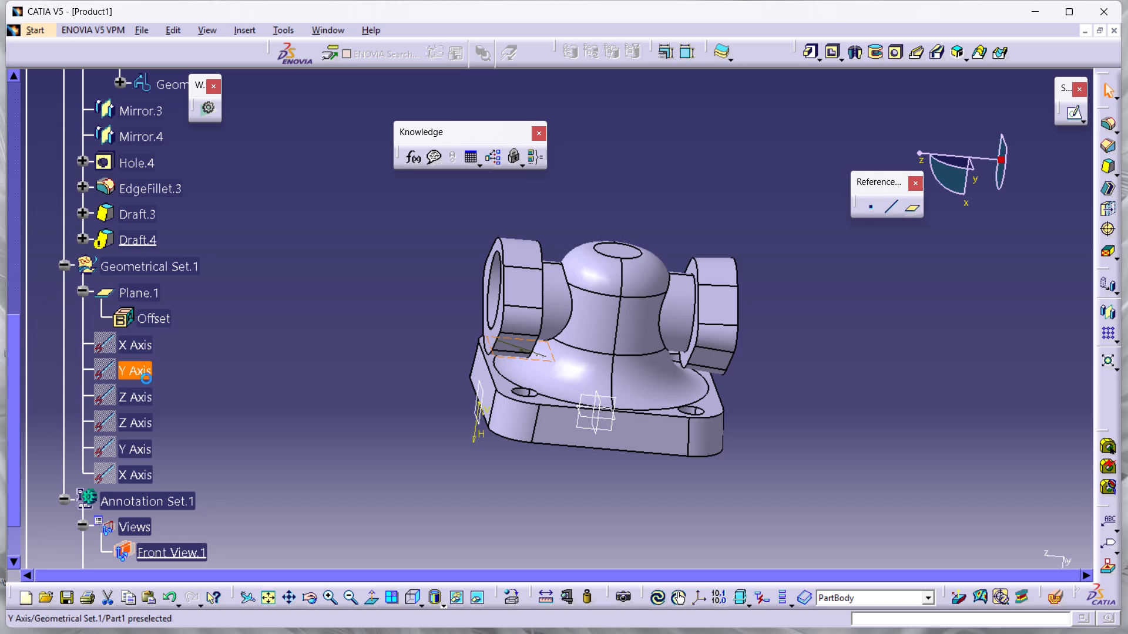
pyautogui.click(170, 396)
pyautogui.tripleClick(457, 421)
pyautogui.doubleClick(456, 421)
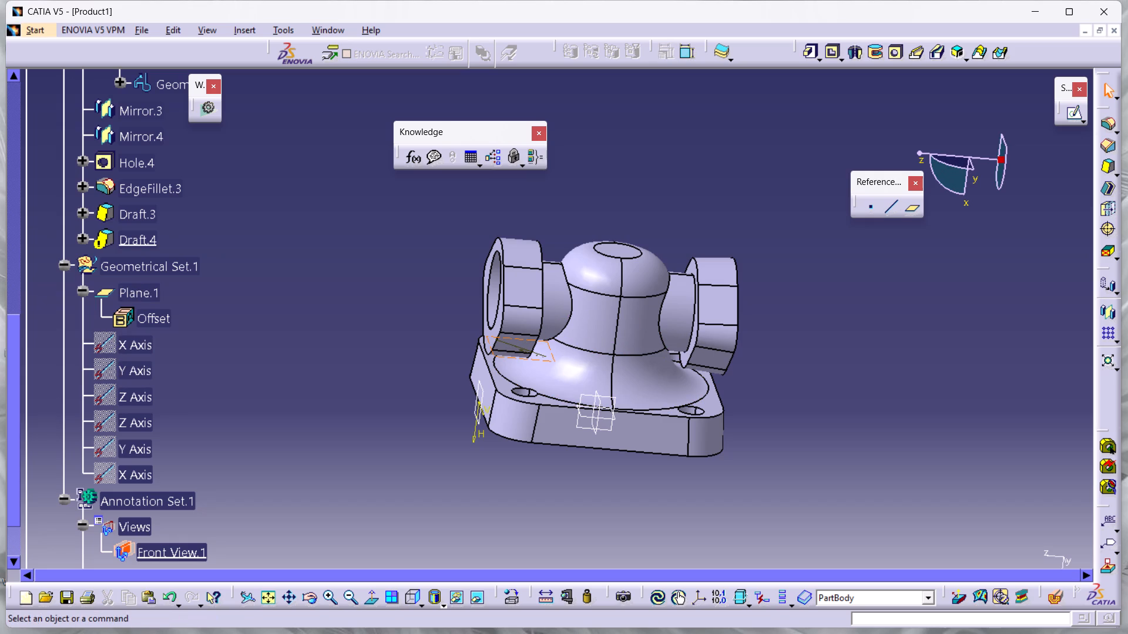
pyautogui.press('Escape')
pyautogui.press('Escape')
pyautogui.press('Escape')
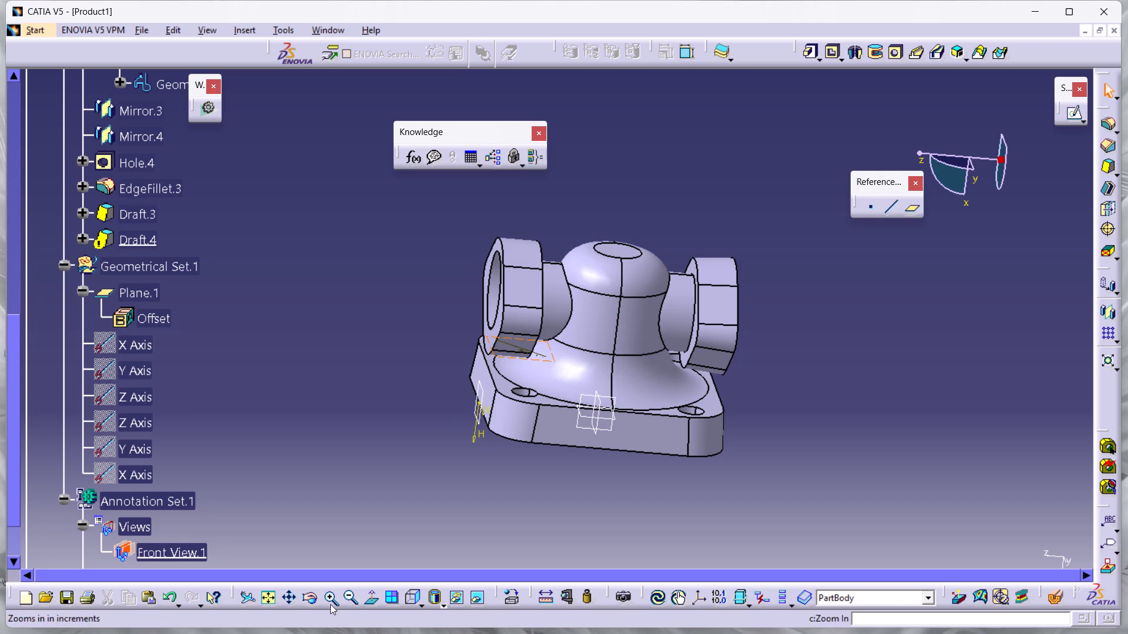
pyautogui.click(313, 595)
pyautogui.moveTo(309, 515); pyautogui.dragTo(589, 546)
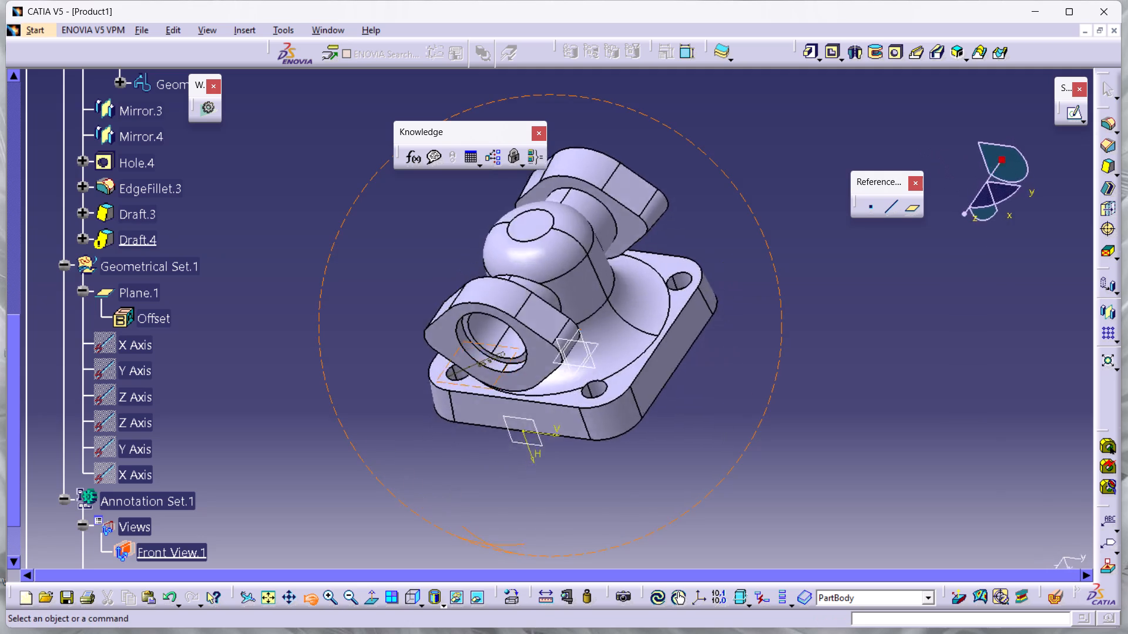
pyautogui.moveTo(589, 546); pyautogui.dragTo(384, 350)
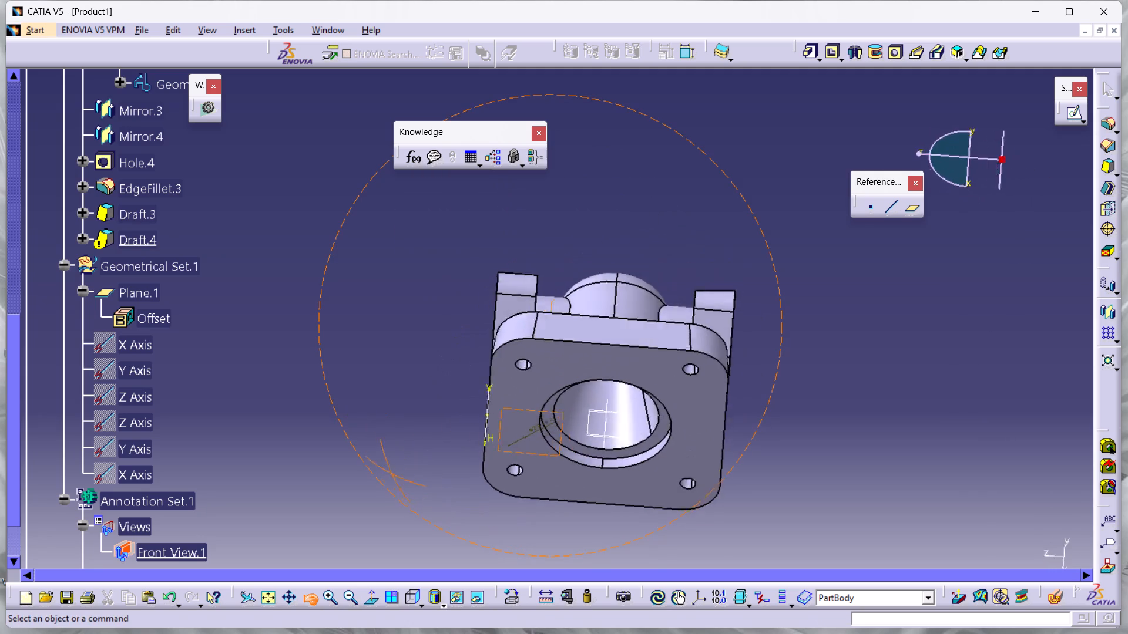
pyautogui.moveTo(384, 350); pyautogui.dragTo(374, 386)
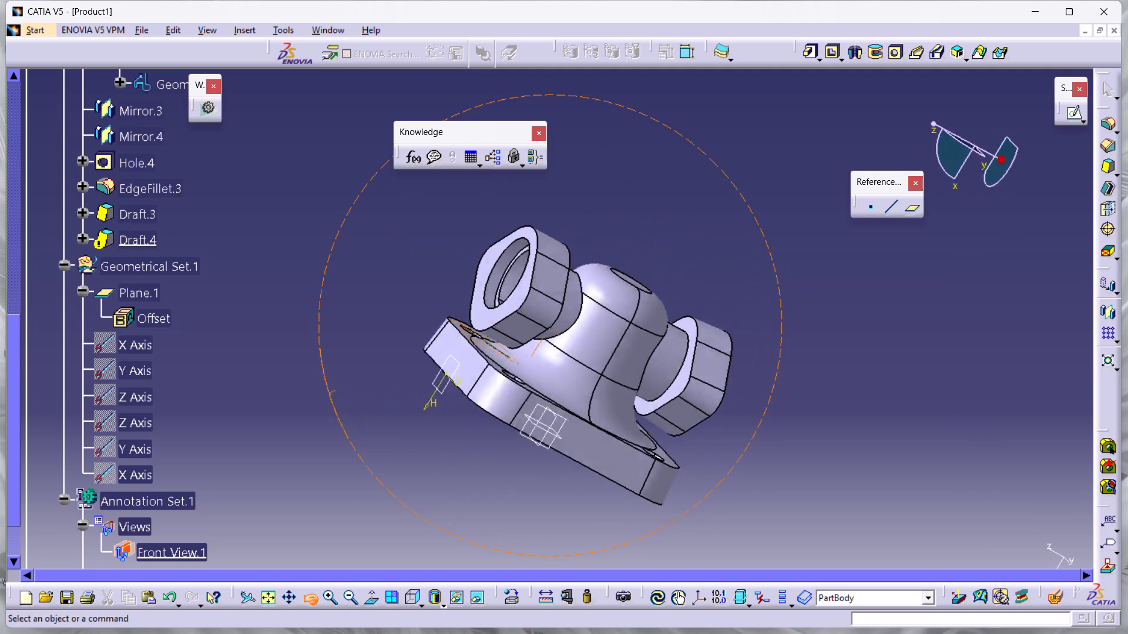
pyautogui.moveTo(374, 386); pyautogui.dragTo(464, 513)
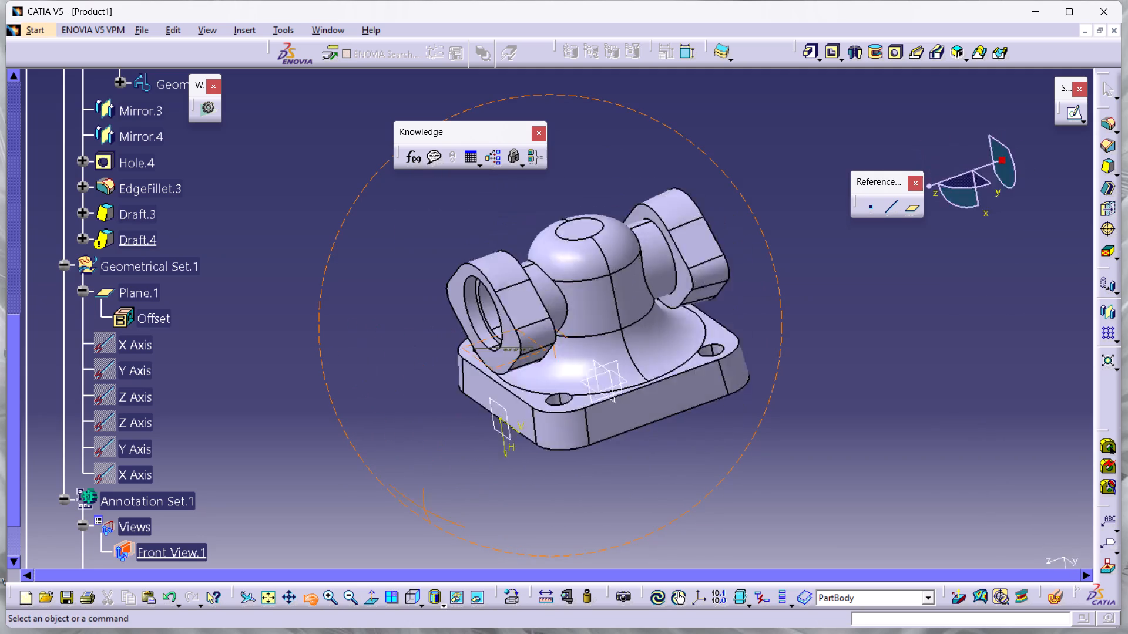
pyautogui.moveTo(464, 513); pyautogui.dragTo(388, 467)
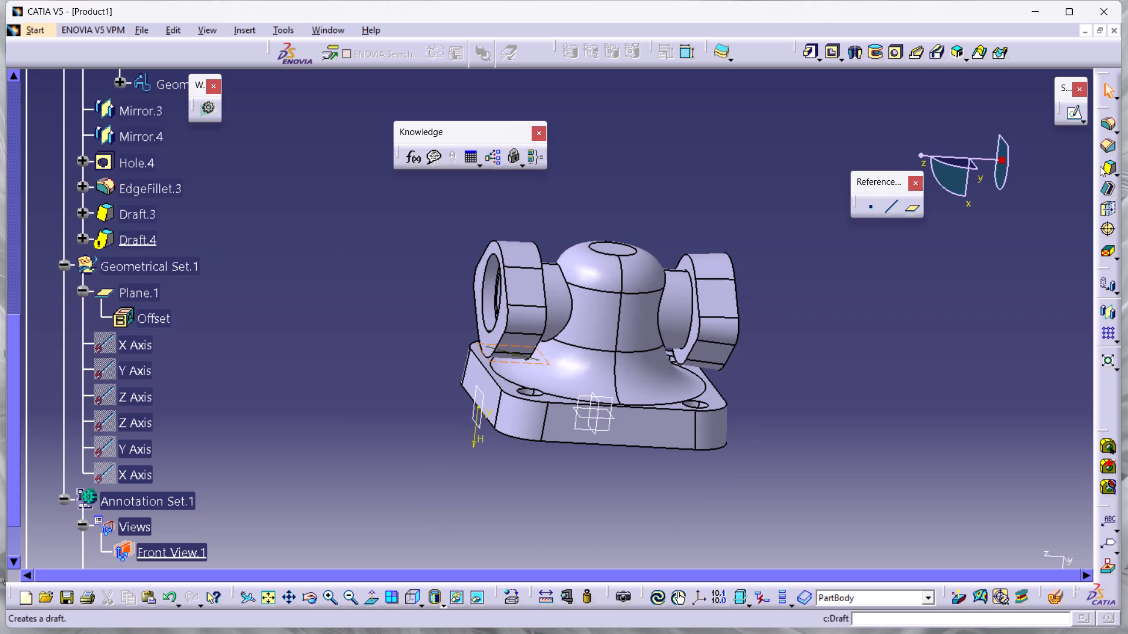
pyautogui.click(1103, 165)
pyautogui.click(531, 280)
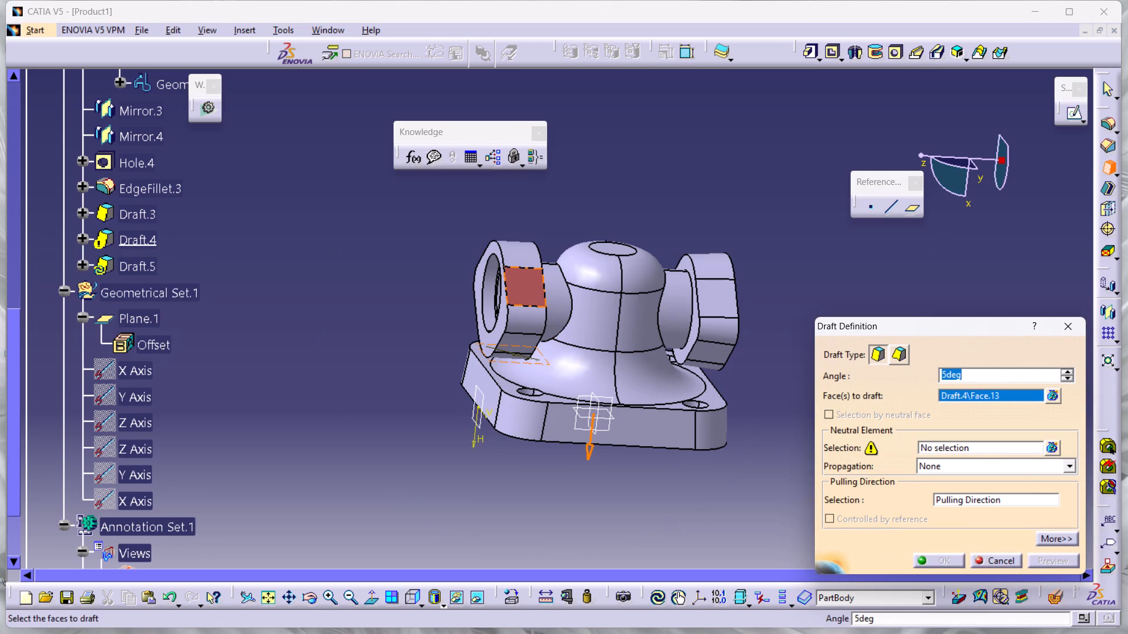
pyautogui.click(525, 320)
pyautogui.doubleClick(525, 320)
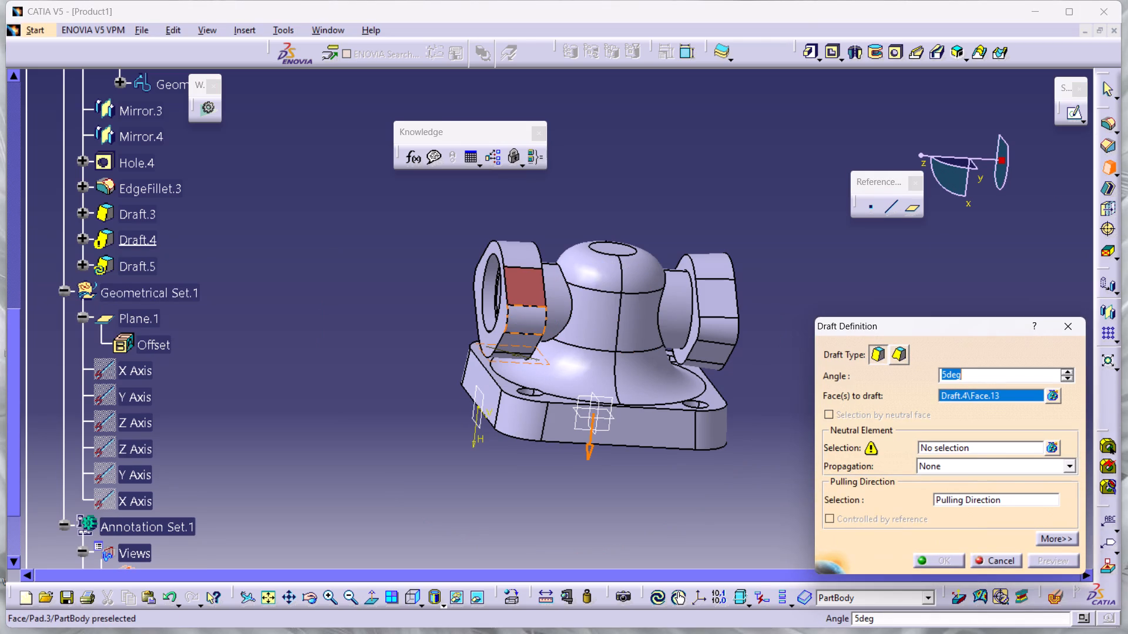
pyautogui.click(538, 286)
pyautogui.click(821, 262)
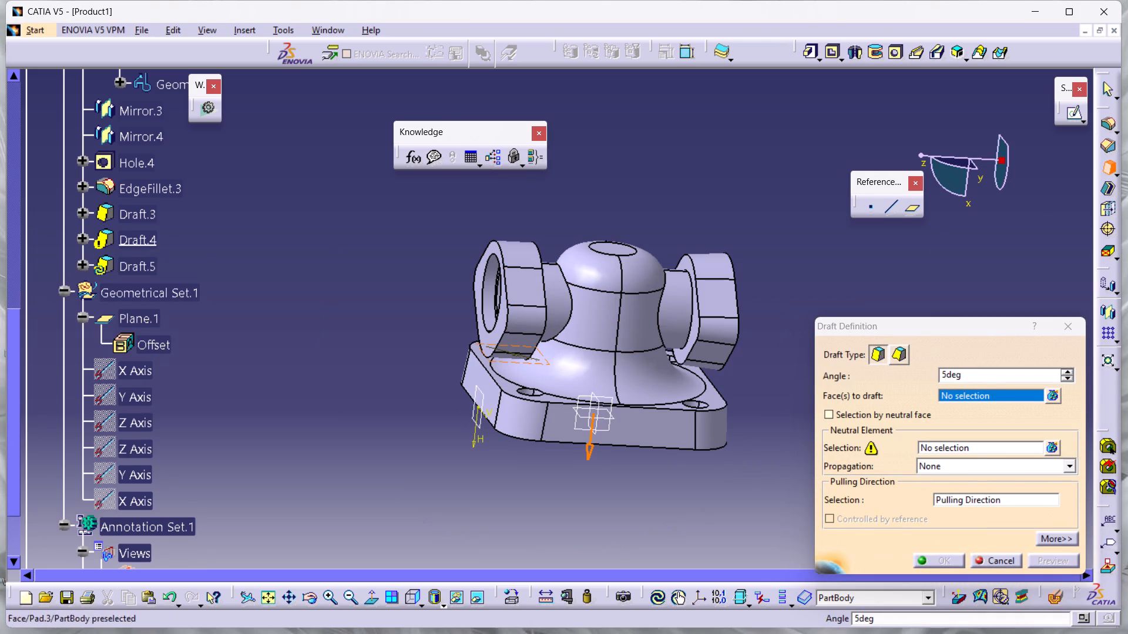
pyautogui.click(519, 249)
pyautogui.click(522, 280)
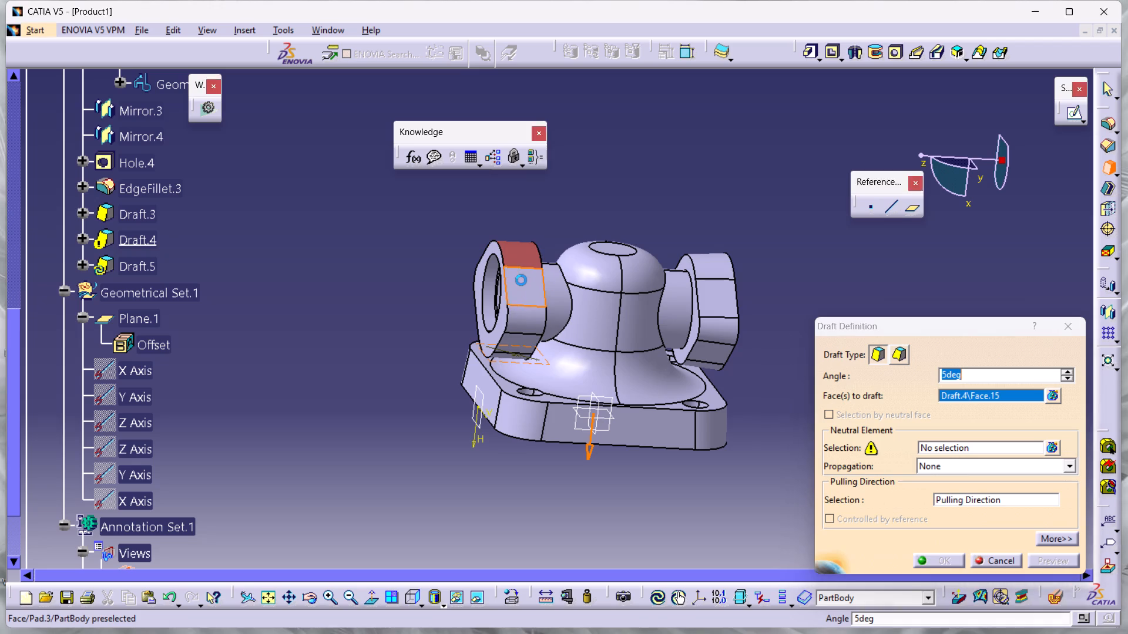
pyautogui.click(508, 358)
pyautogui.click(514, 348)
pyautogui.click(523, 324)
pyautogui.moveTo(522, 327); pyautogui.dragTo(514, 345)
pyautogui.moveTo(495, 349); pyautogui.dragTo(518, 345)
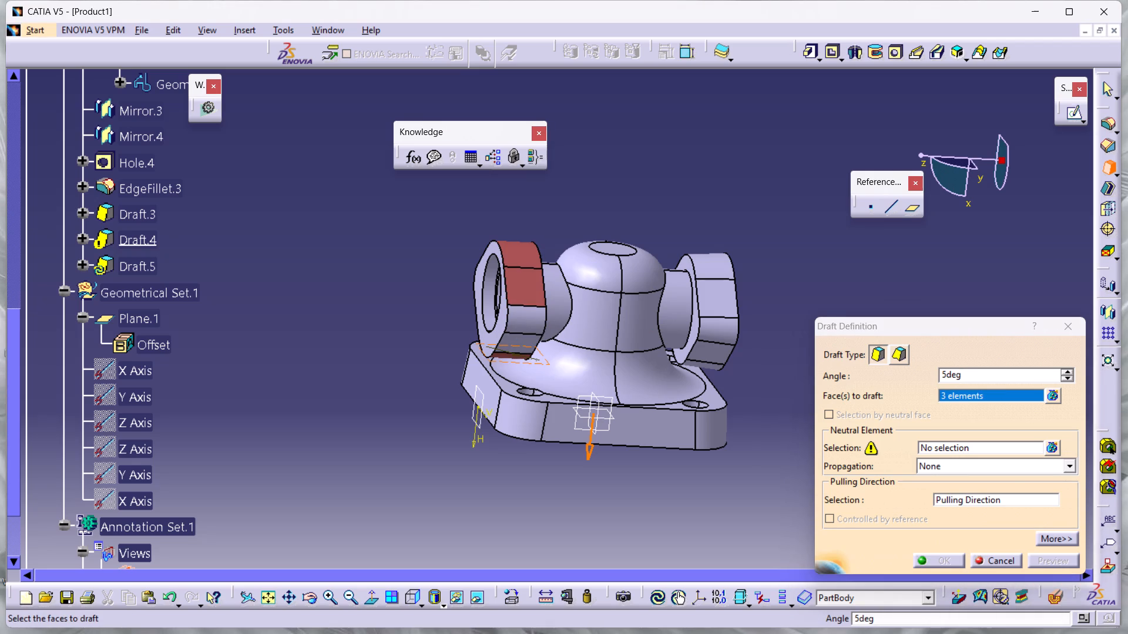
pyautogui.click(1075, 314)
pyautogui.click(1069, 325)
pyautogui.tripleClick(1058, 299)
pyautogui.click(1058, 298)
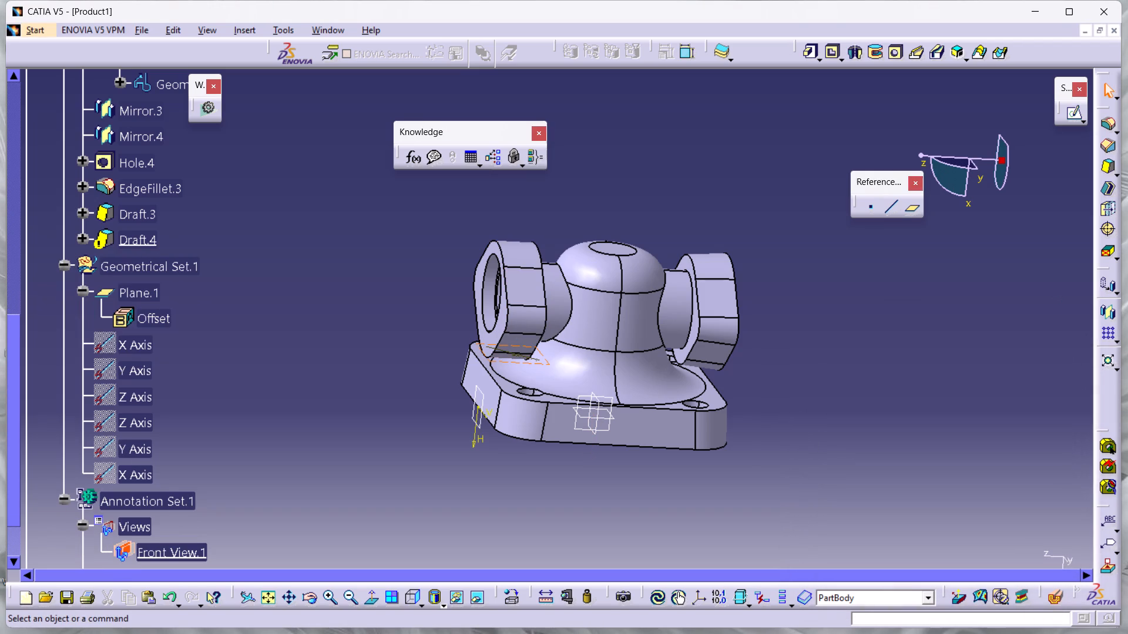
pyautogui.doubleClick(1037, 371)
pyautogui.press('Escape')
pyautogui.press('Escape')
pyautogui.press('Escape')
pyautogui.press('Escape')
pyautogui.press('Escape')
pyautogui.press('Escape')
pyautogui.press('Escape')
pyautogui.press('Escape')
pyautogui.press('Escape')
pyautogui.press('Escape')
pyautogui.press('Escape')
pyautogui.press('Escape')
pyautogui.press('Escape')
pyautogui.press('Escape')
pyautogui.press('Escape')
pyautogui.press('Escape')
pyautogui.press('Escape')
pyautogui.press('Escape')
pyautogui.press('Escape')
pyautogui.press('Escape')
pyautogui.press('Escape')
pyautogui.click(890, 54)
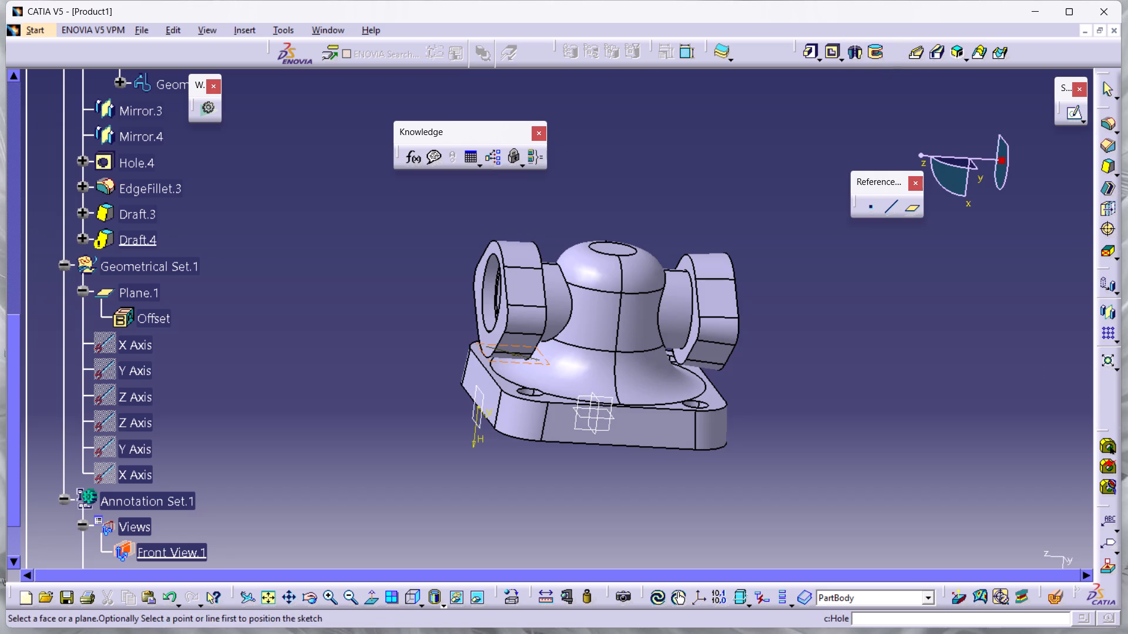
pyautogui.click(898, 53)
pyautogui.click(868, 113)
# Delete the second flange's draft, Draft.4, from the PartBody.
pyautogui.moveTo(508, 403); pyautogui.dragTo(507, 403, button='middle')
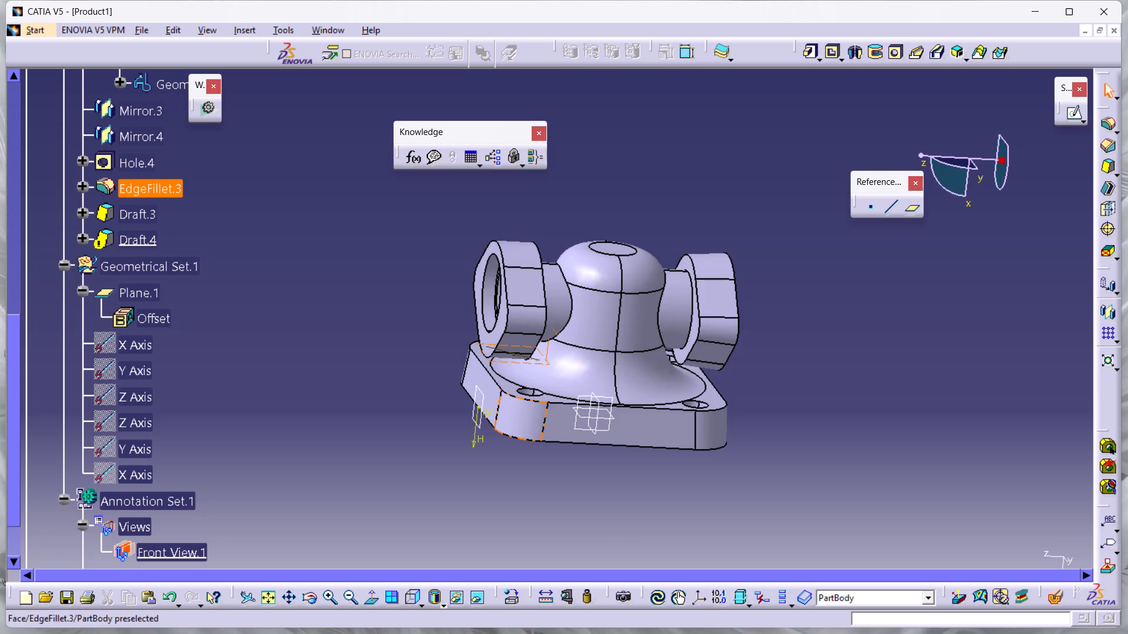
pyautogui.moveTo(507, 403); pyautogui.dragTo(361, 328, button='middle')
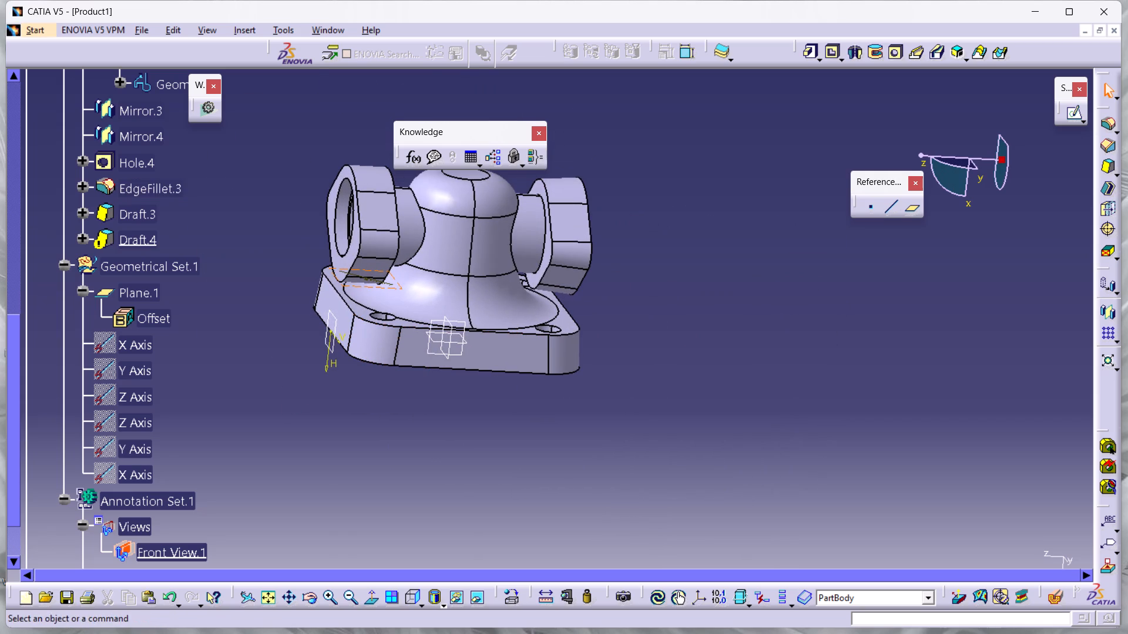
pyautogui.scroll(-5, 153, 457)
pyautogui.scroll(9, 111, 390)
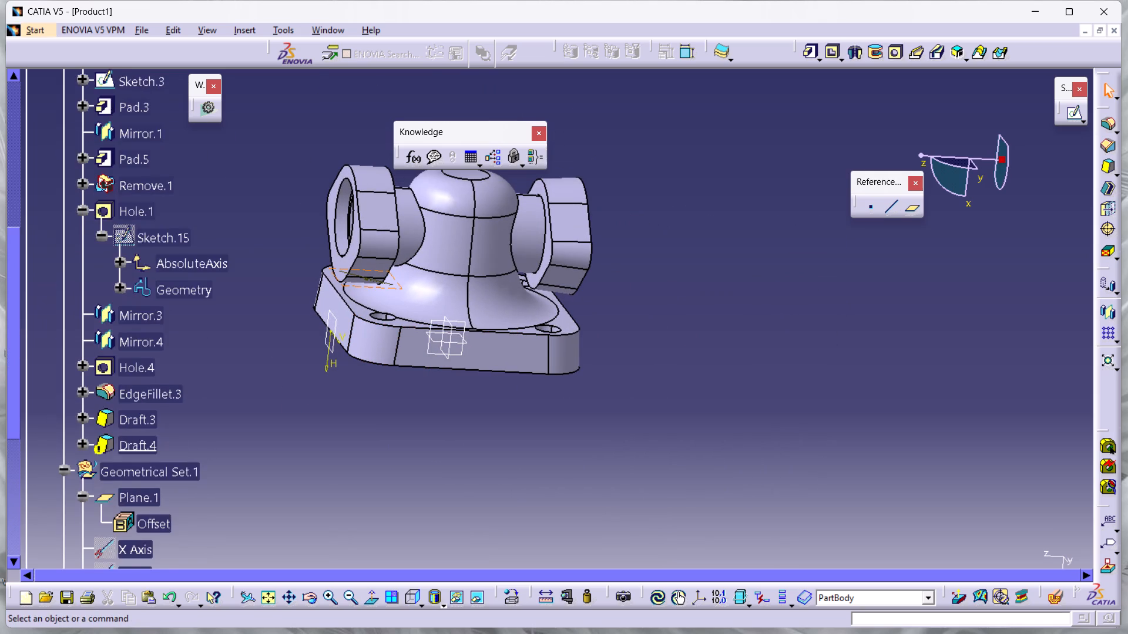
pyautogui.scroll(15, 111, 390)
pyautogui.scroll(-14, 111, 390)
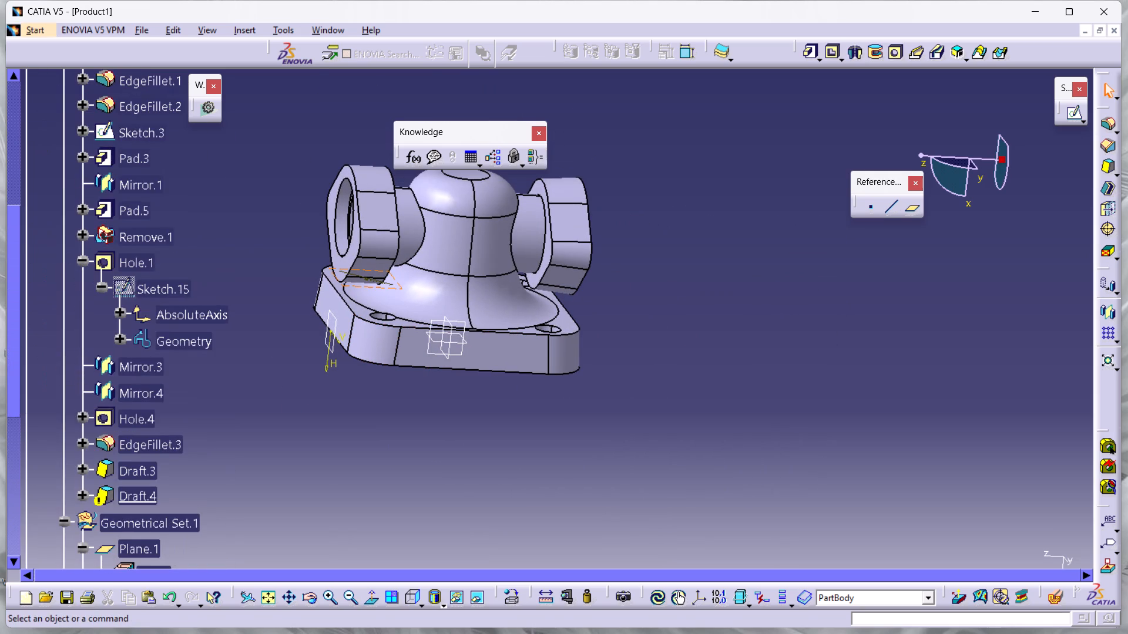
pyautogui.scroll(-2, 111, 390)
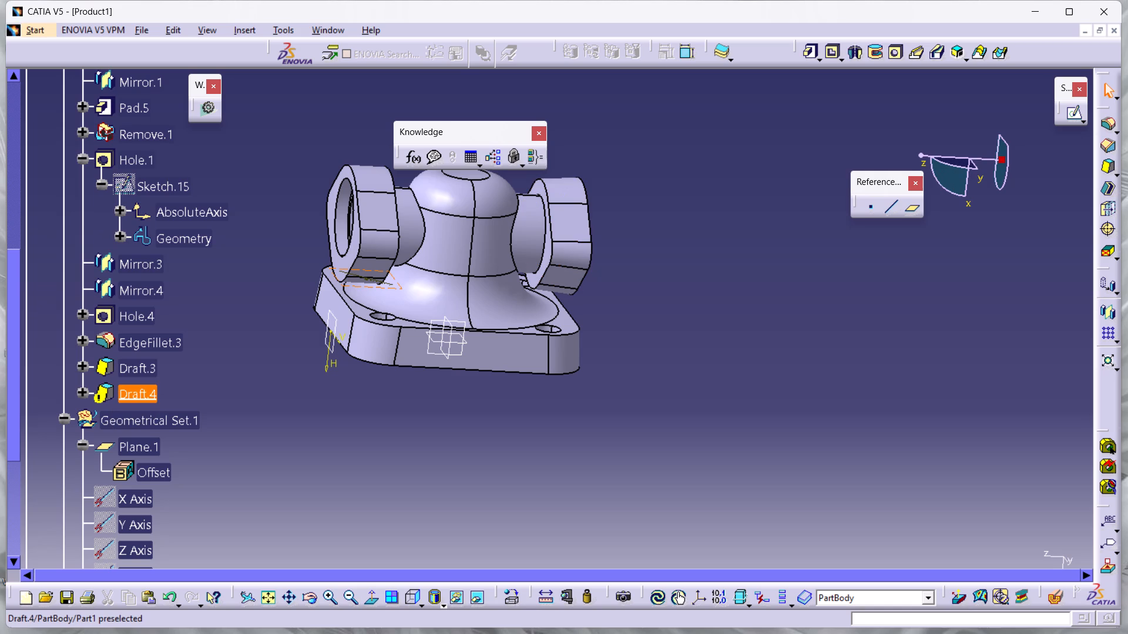
pyautogui.click(143, 390)
pyautogui.click(143, 391)
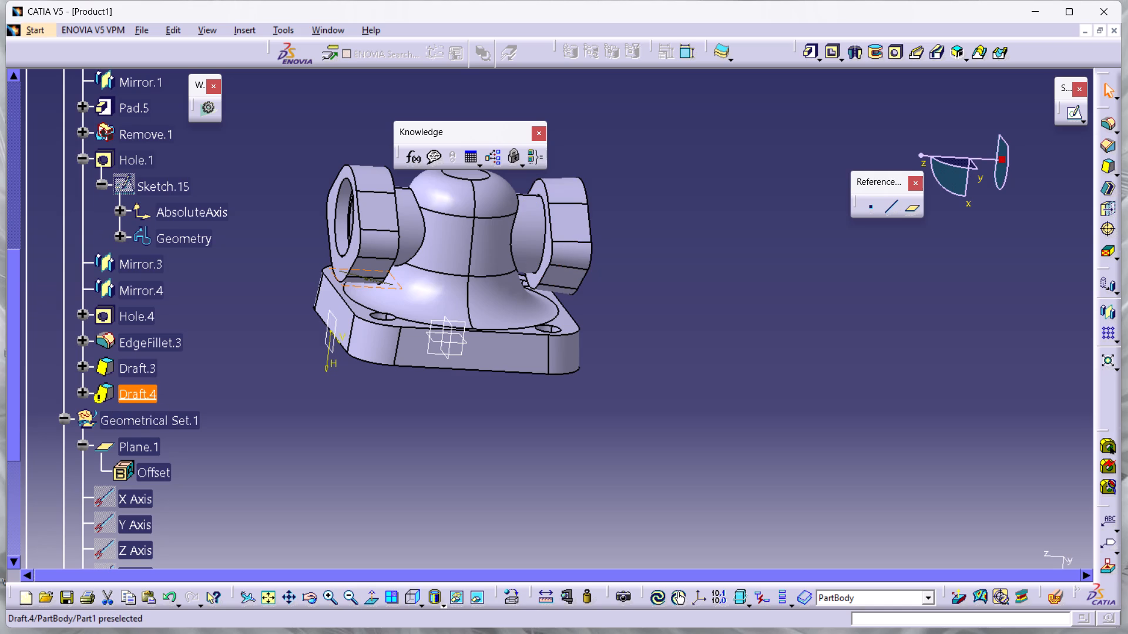
pyautogui.rightClick(143, 391)
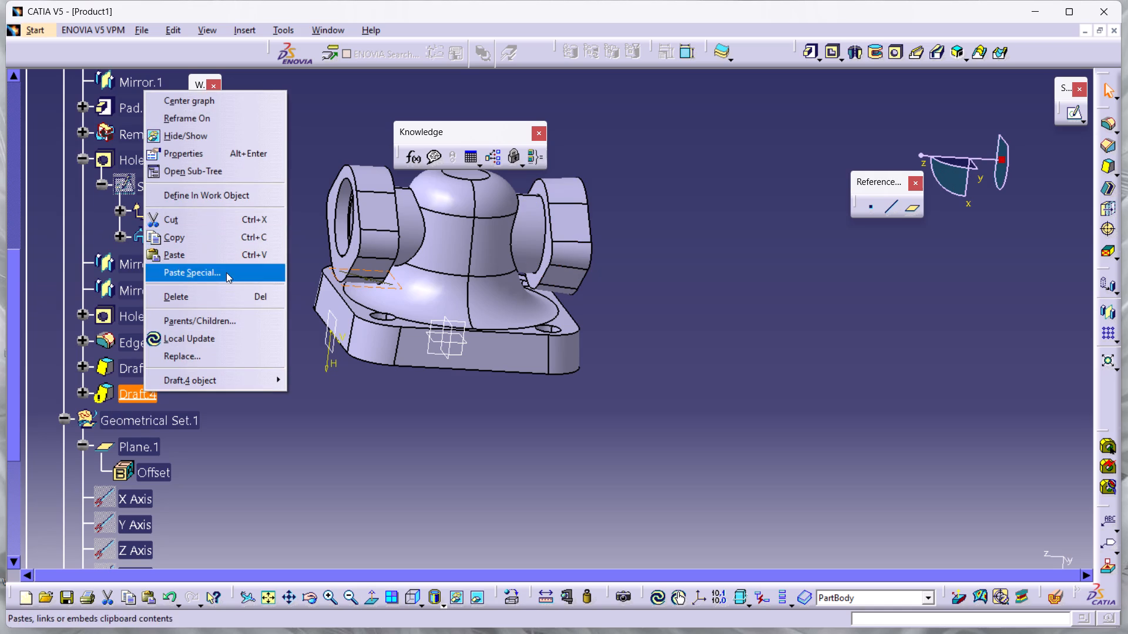
pyautogui.click(227, 291)
pyautogui.click(298, 409)
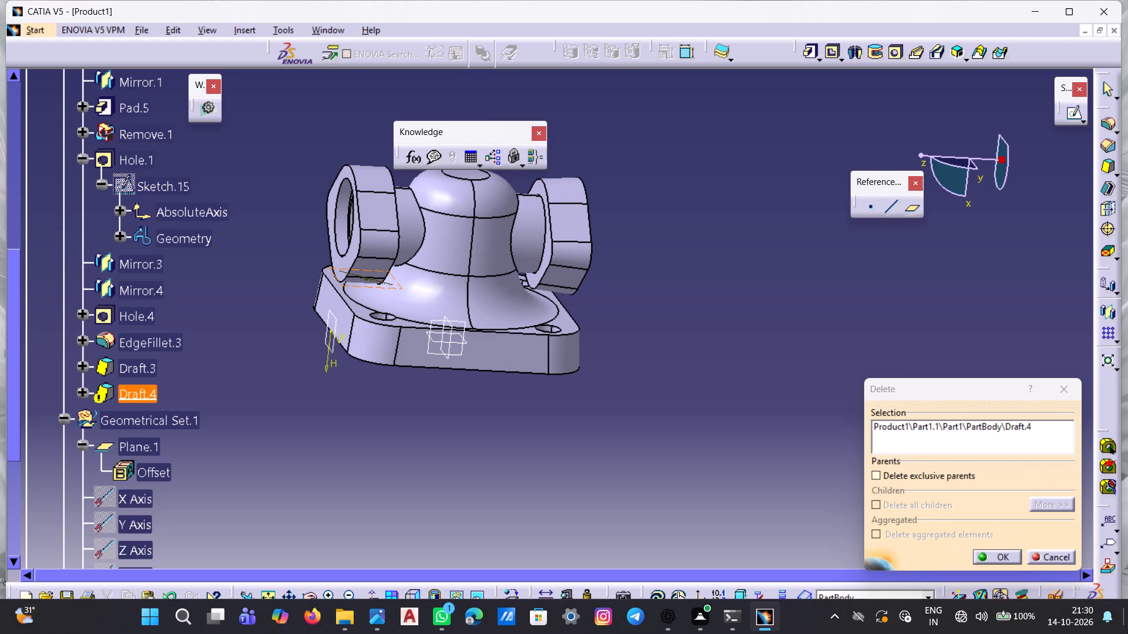
pyautogui.click(992, 558)
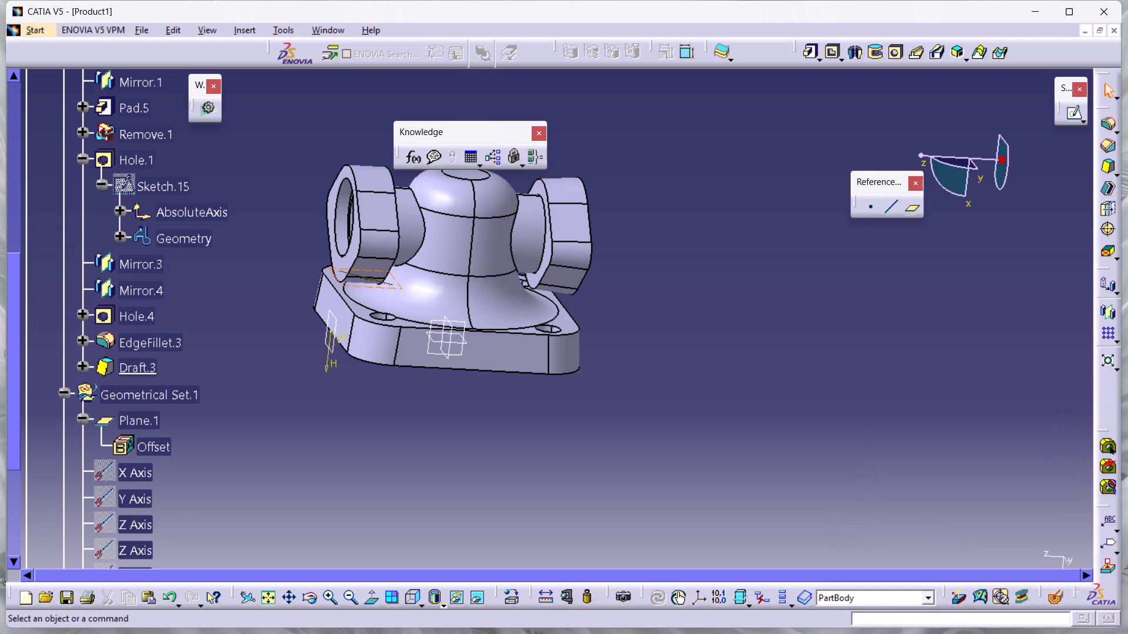
pyautogui.click(679, 440)
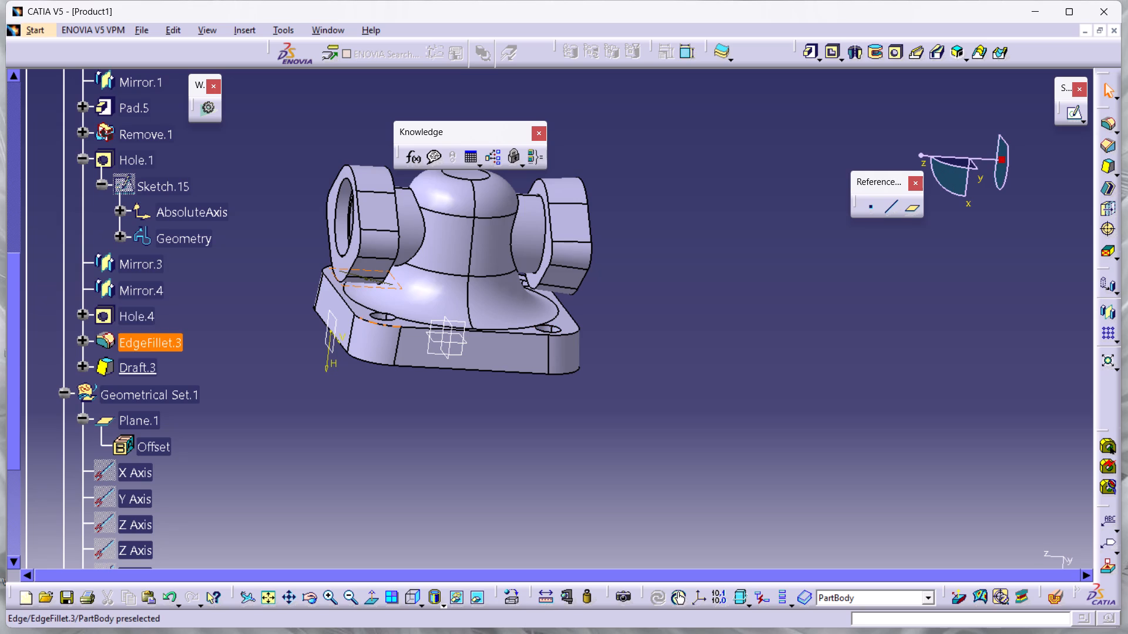
pyautogui.click(380, 287)
pyautogui.doubleClick(335, 395)
pyautogui.doubleClick(335, 395)
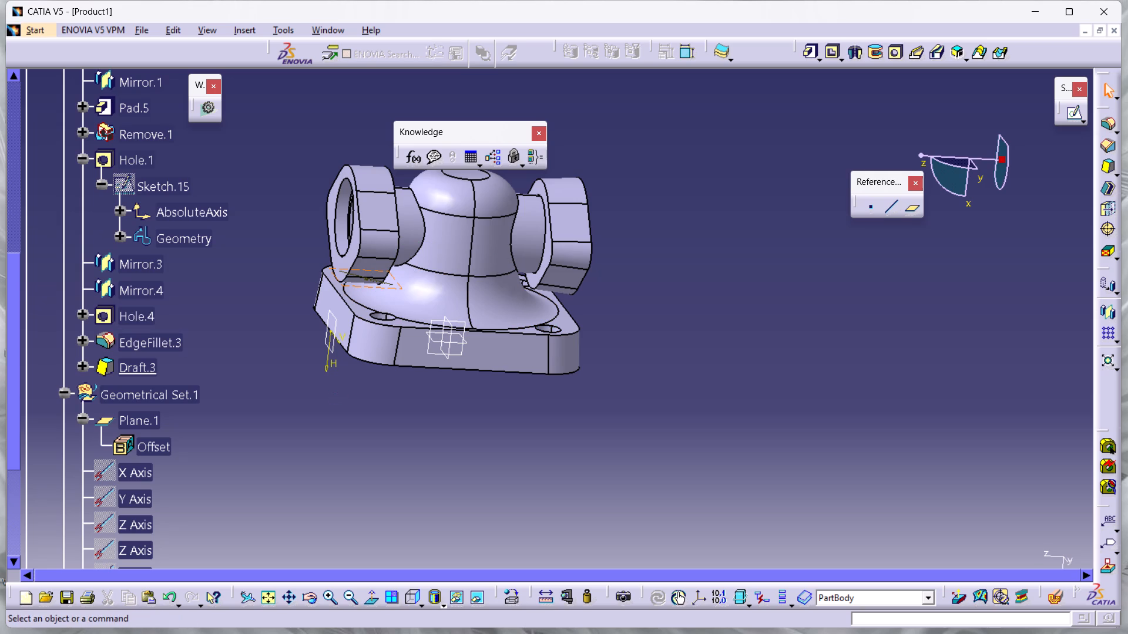
# Start a new 5 deg draft on that flange's perimeter faces, with its outer end face as neutral element, and try previewing along the X Axis.
pyautogui.click(1107, 173)
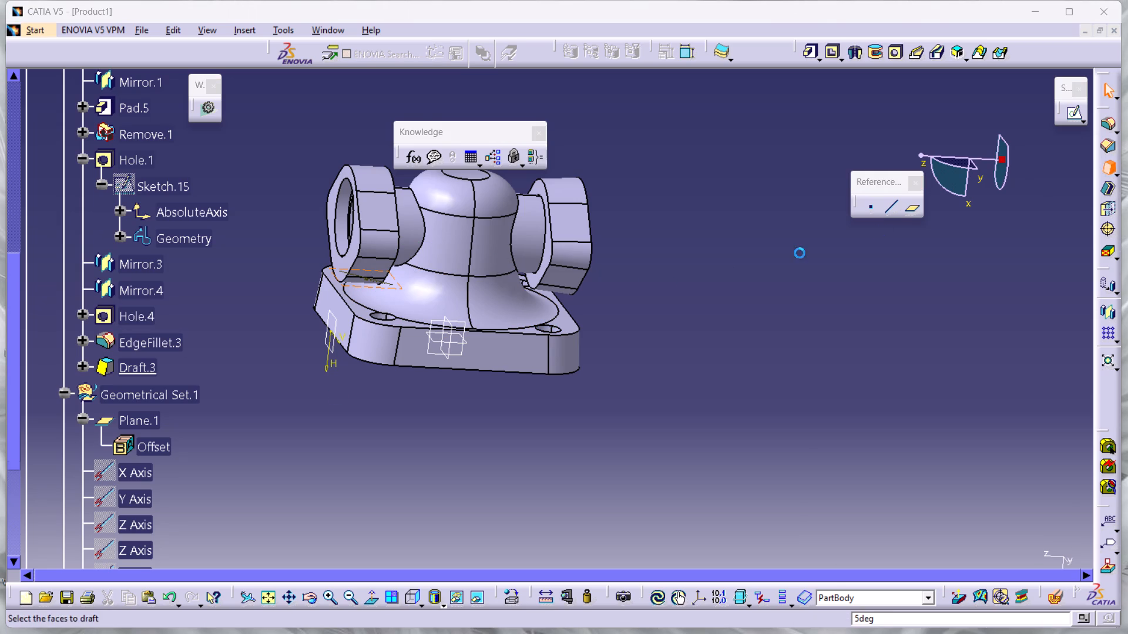
pyautogui.click(376, 248)
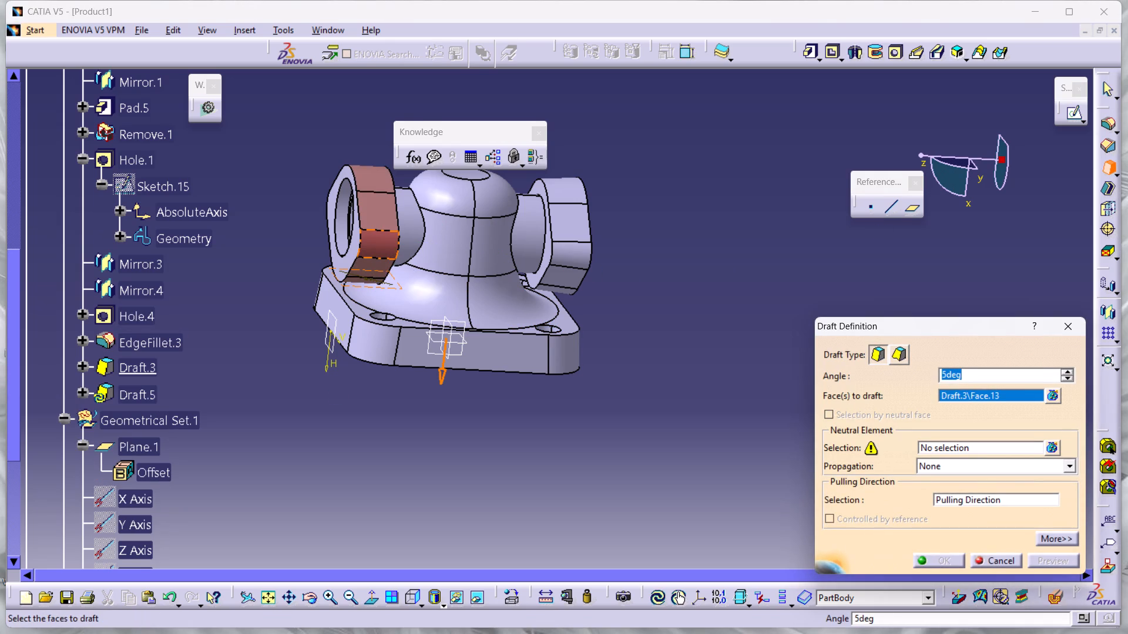
pyautogui.click(979, 448)
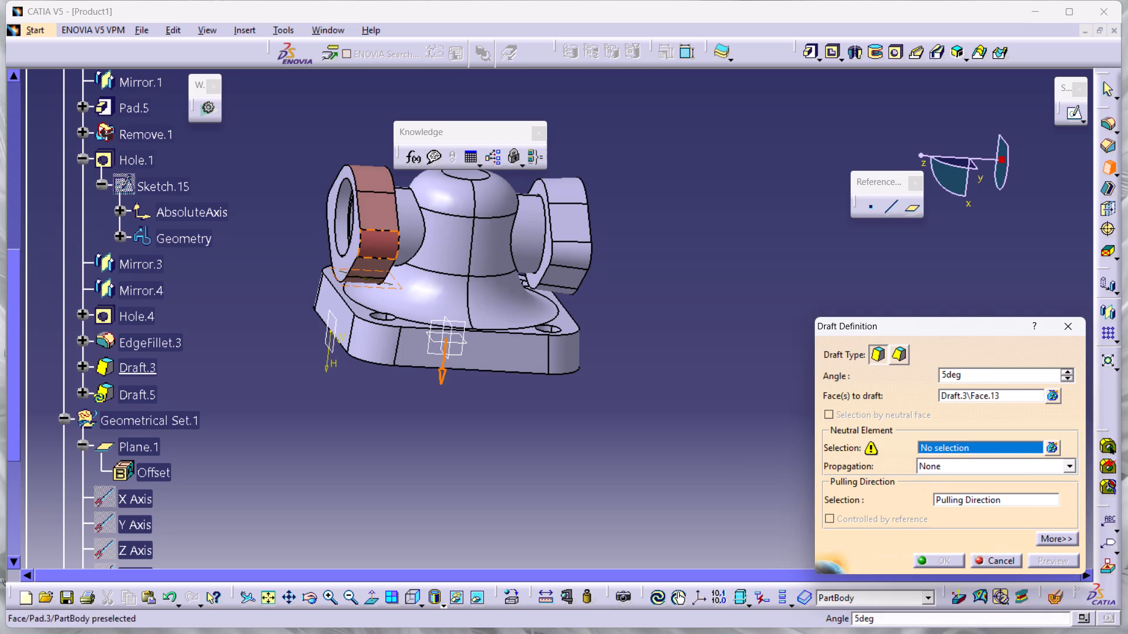
pyautogui.click(337, 266)
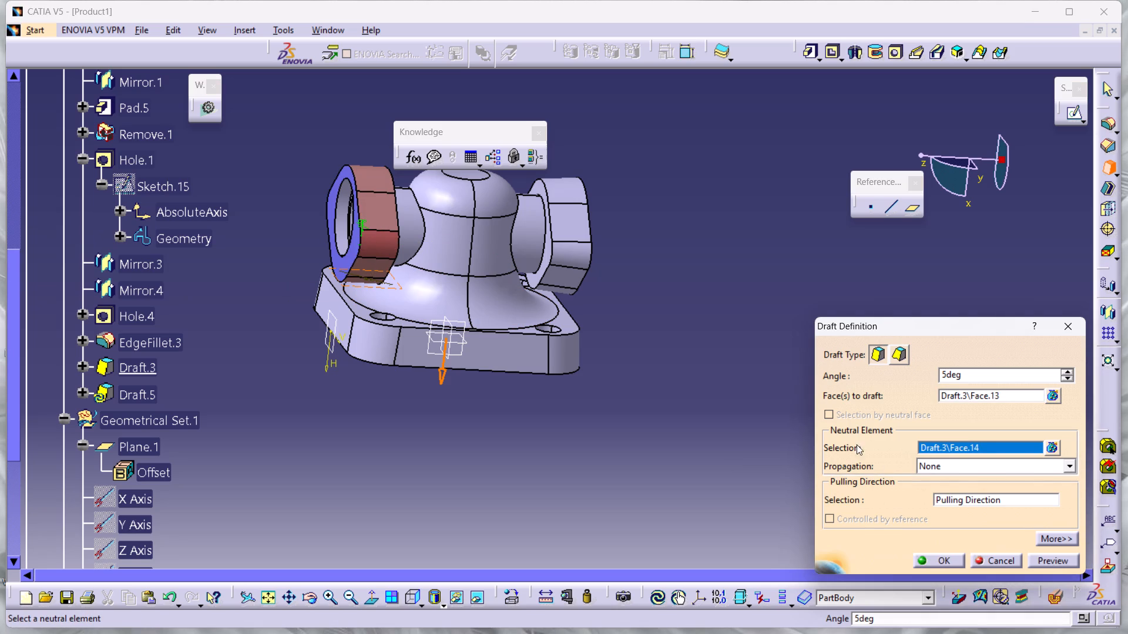
pyautogui.rightClick(1007, 504)
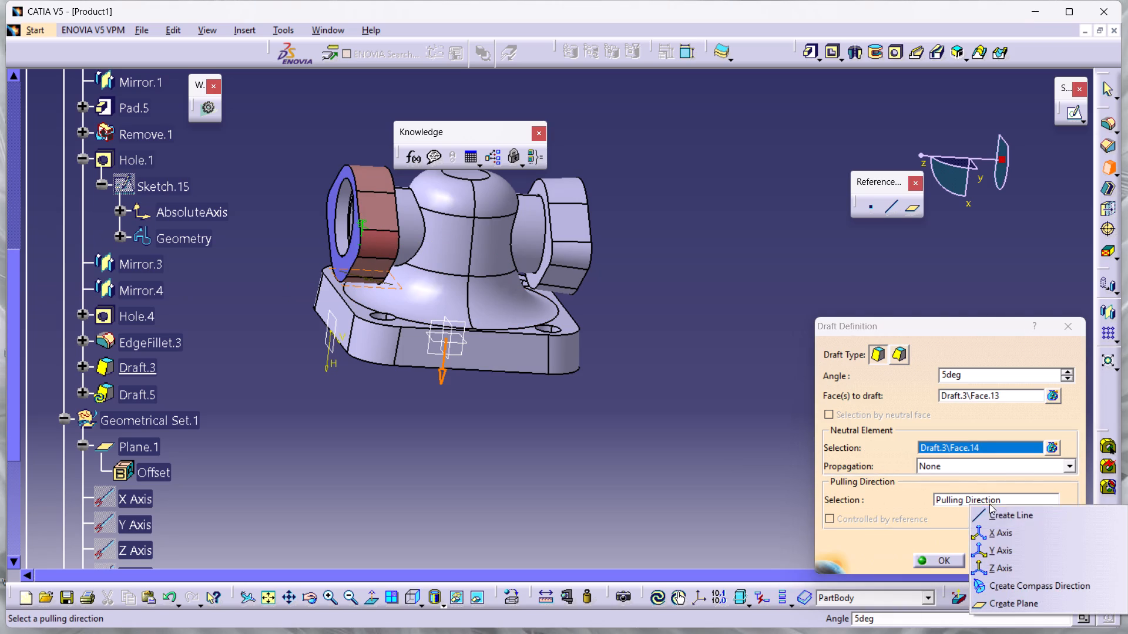
pyautogui.click(999, 533)
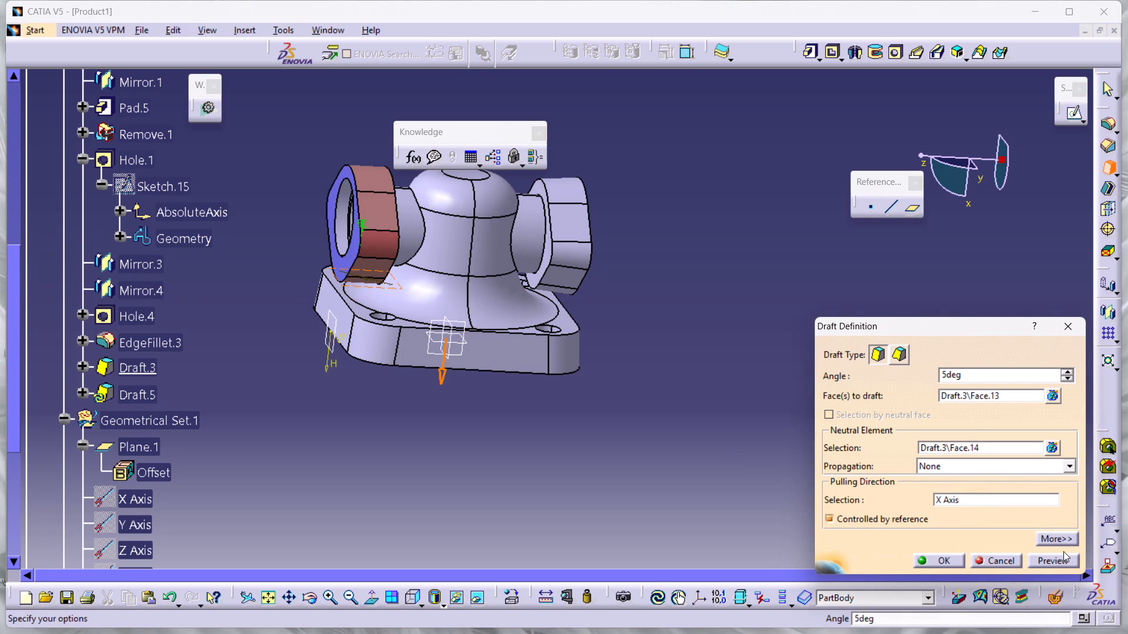
pyautogui.click(1060, 559)
pyautogui.click(636, 356)
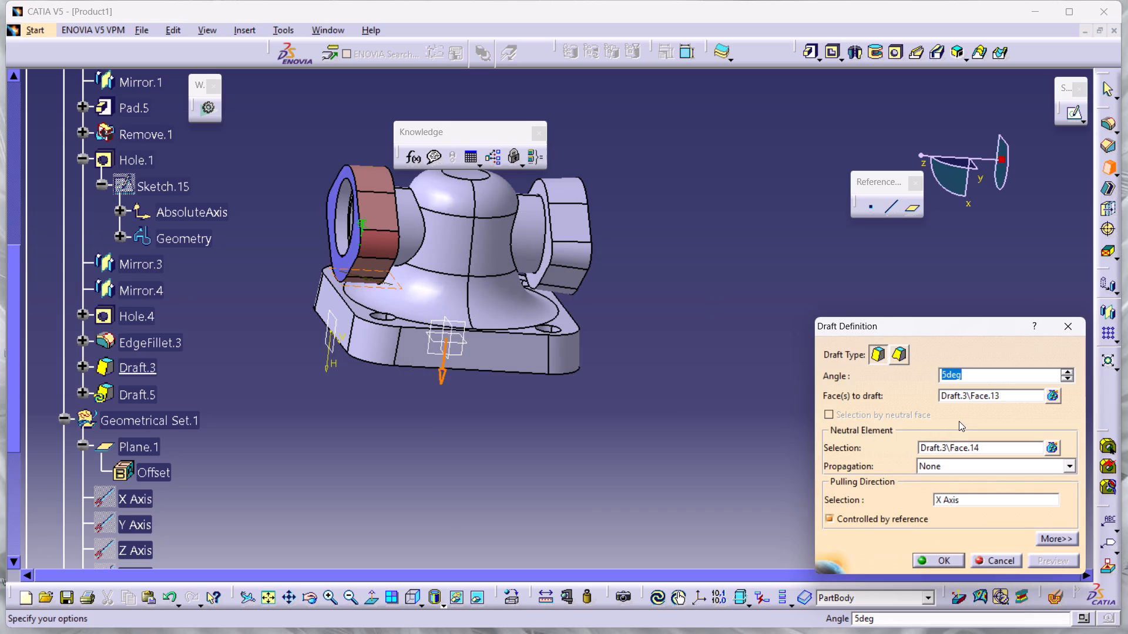
# Set the new draft's angle to 2 deg and try previewing it.
pyautogui.press('4')
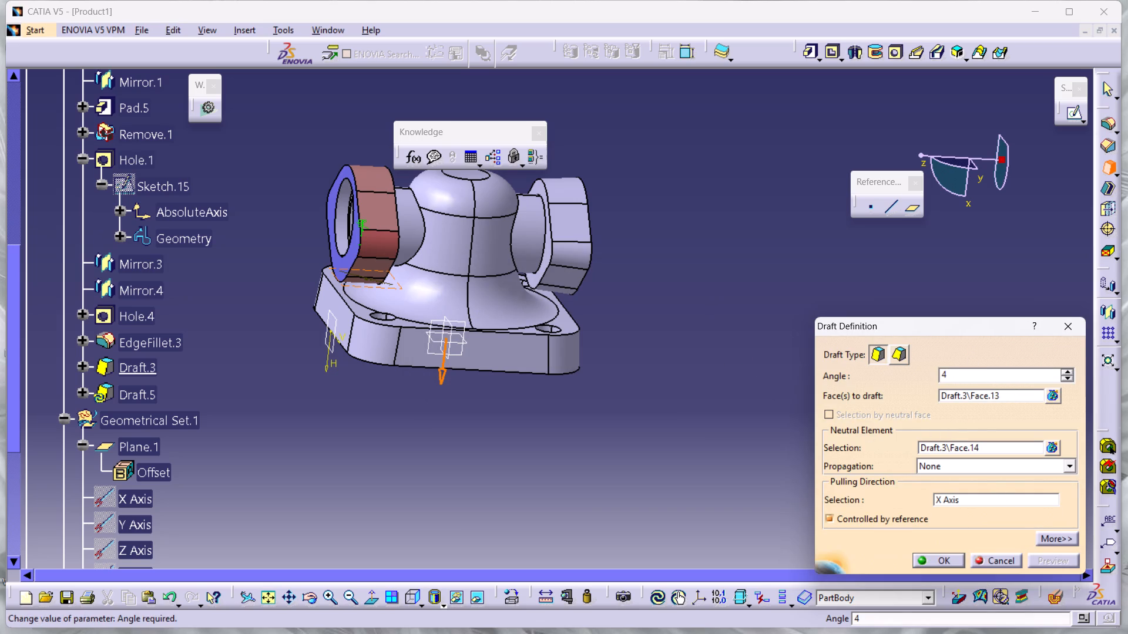
pyautogui.click(1069, 372)
pyautogui.click(1070, 377)
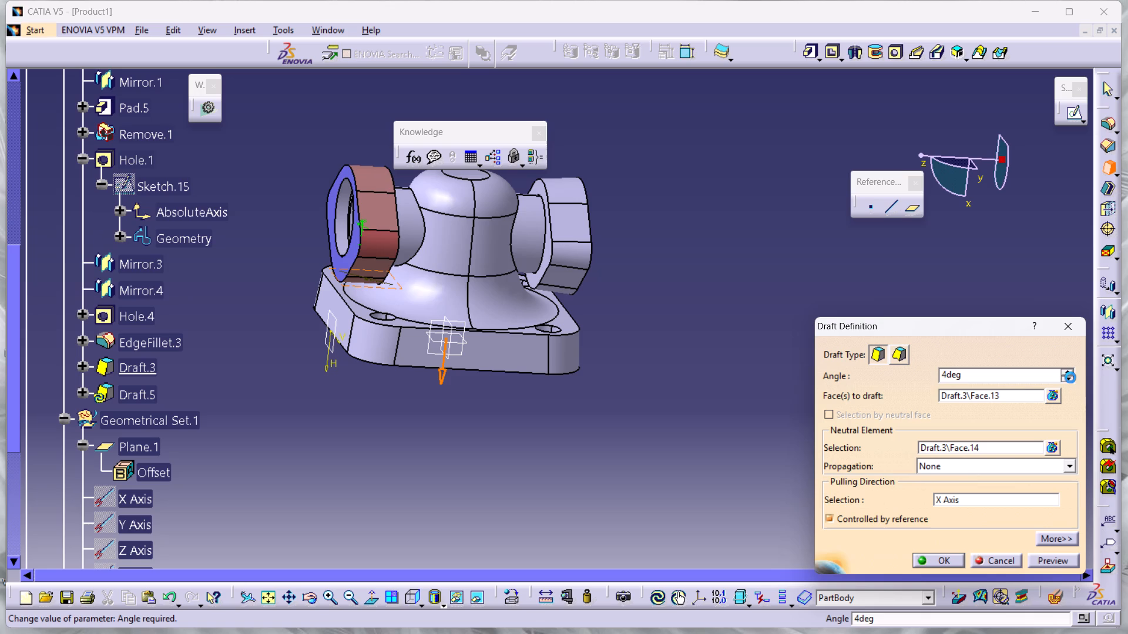
pyautogui.click(1070, 377)
pyautogui.click(1070, 377)
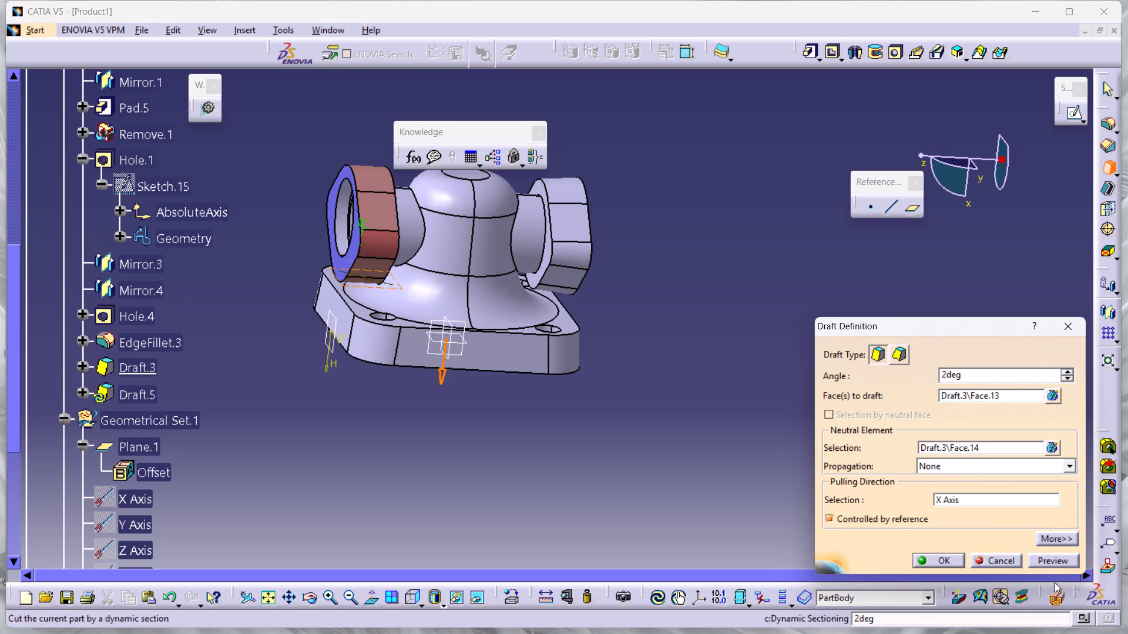
pyautogui.click(1050, 562)
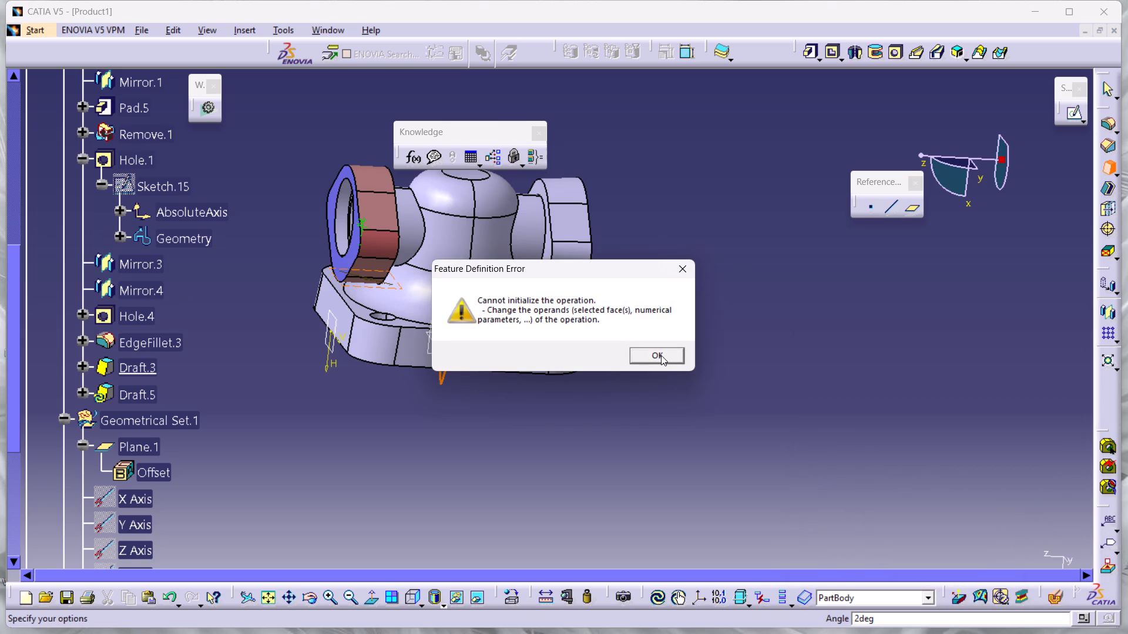
pyautogui.click(661, 355)
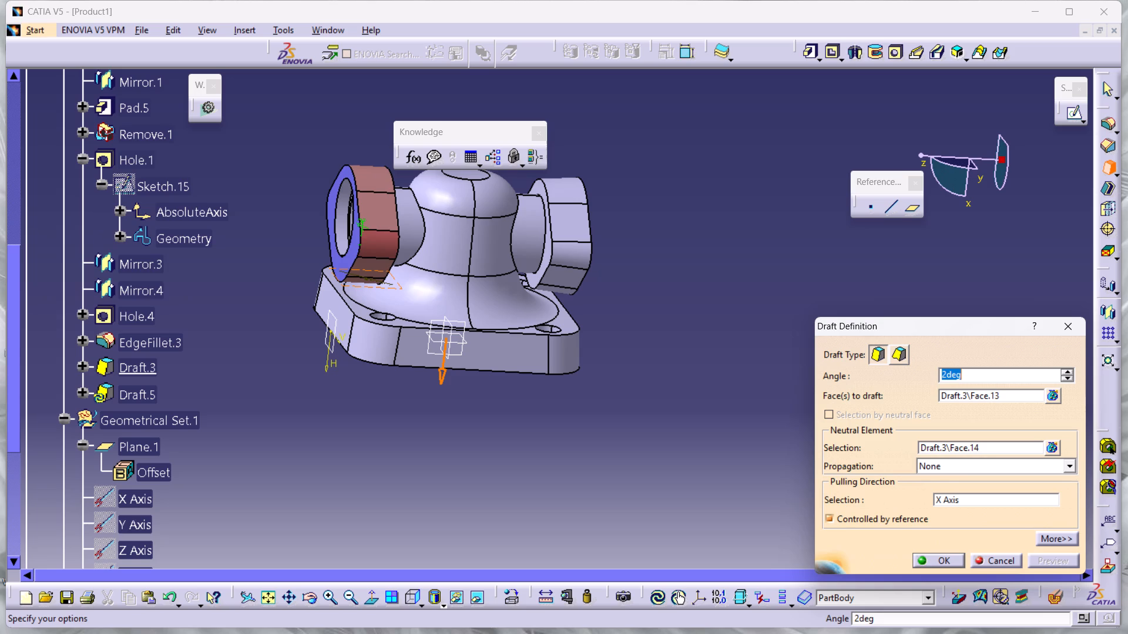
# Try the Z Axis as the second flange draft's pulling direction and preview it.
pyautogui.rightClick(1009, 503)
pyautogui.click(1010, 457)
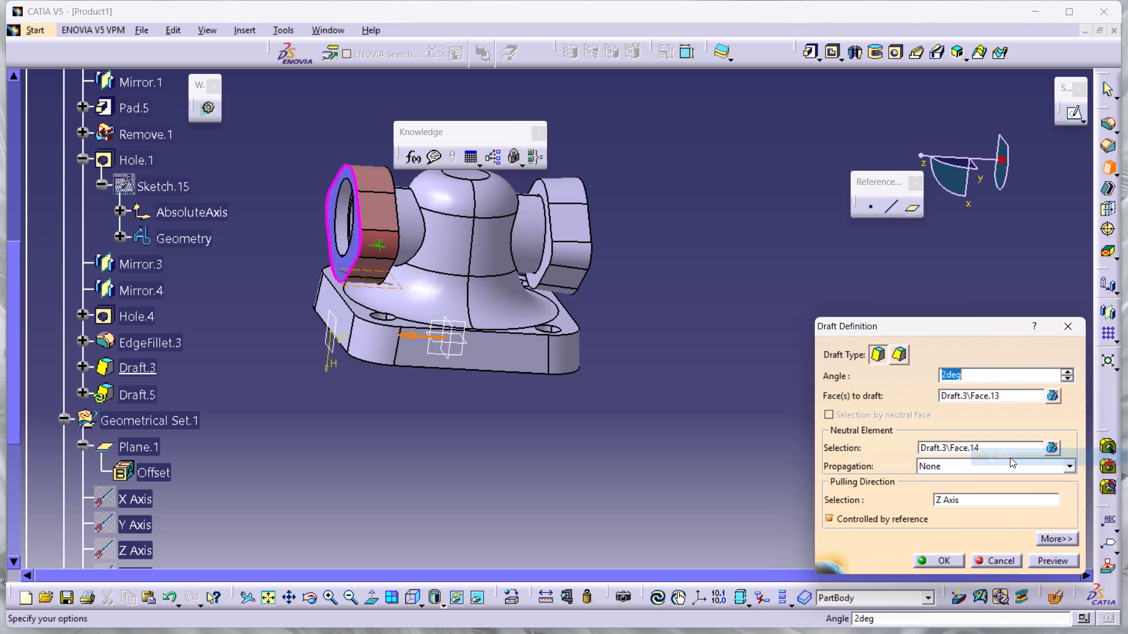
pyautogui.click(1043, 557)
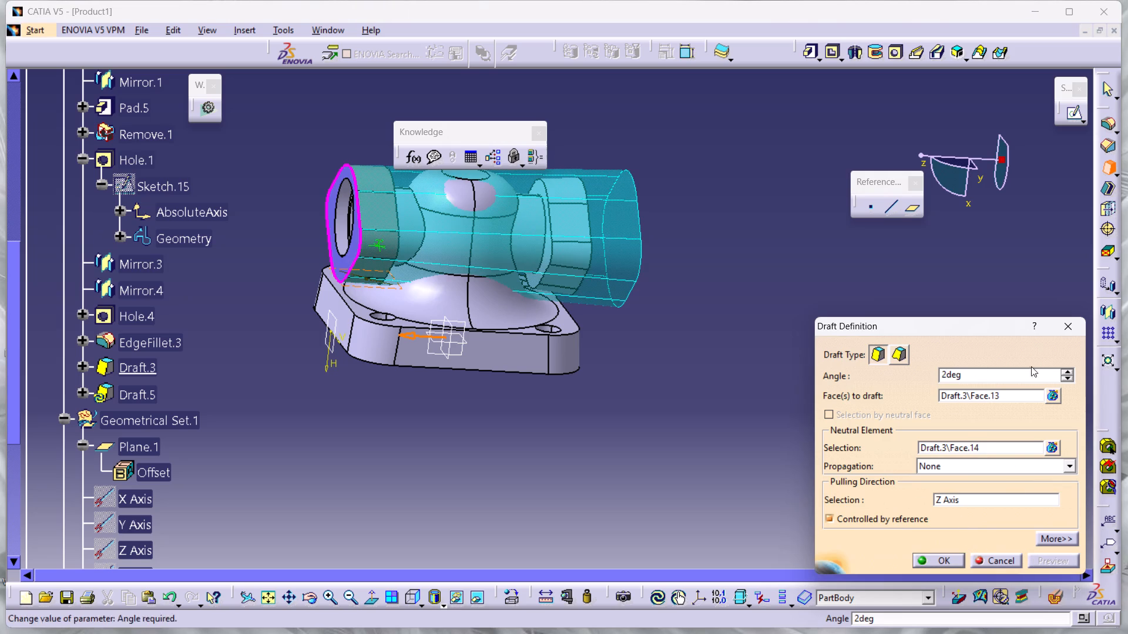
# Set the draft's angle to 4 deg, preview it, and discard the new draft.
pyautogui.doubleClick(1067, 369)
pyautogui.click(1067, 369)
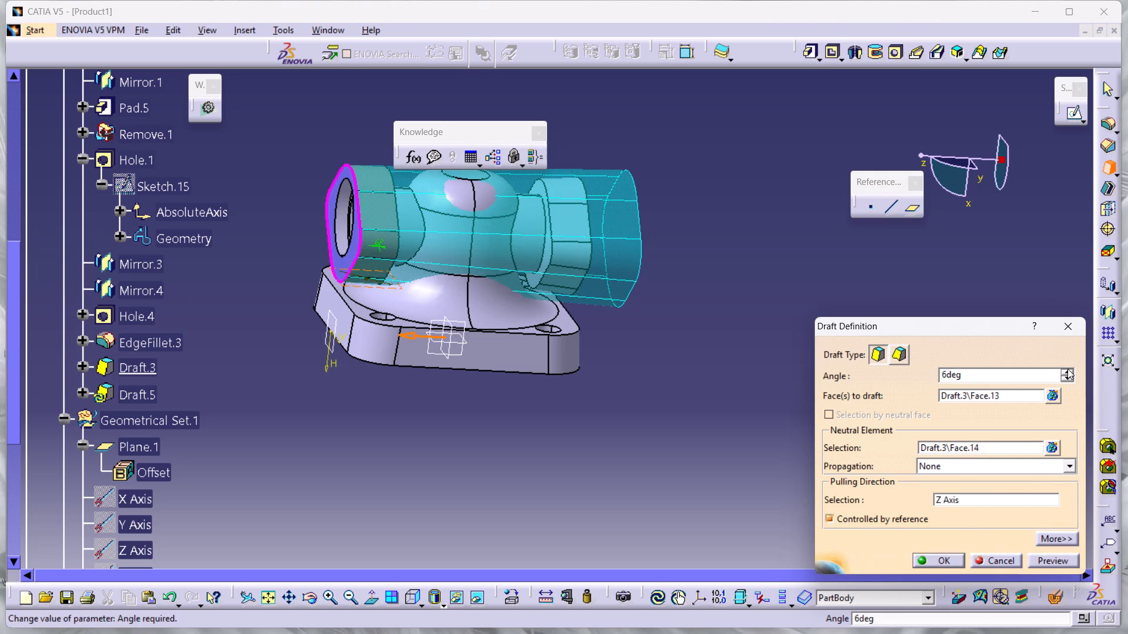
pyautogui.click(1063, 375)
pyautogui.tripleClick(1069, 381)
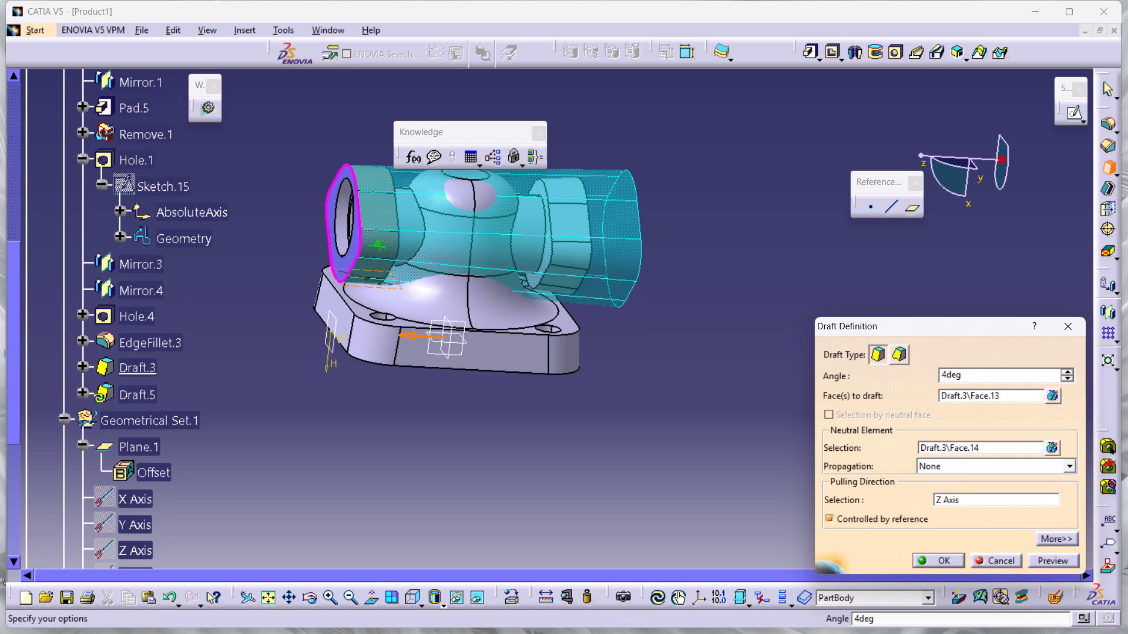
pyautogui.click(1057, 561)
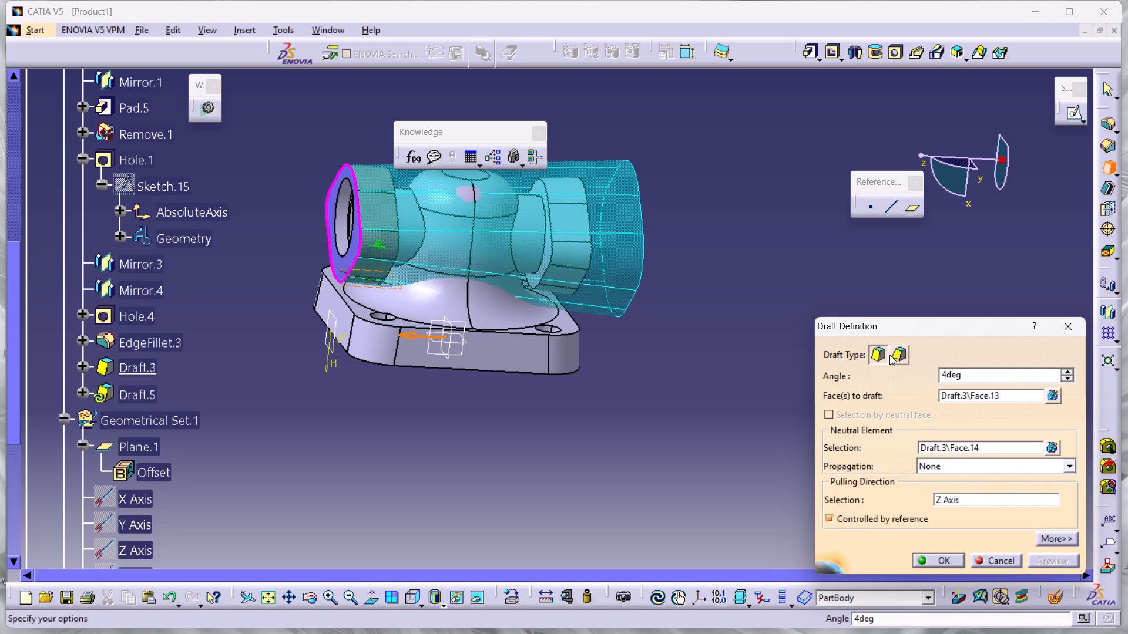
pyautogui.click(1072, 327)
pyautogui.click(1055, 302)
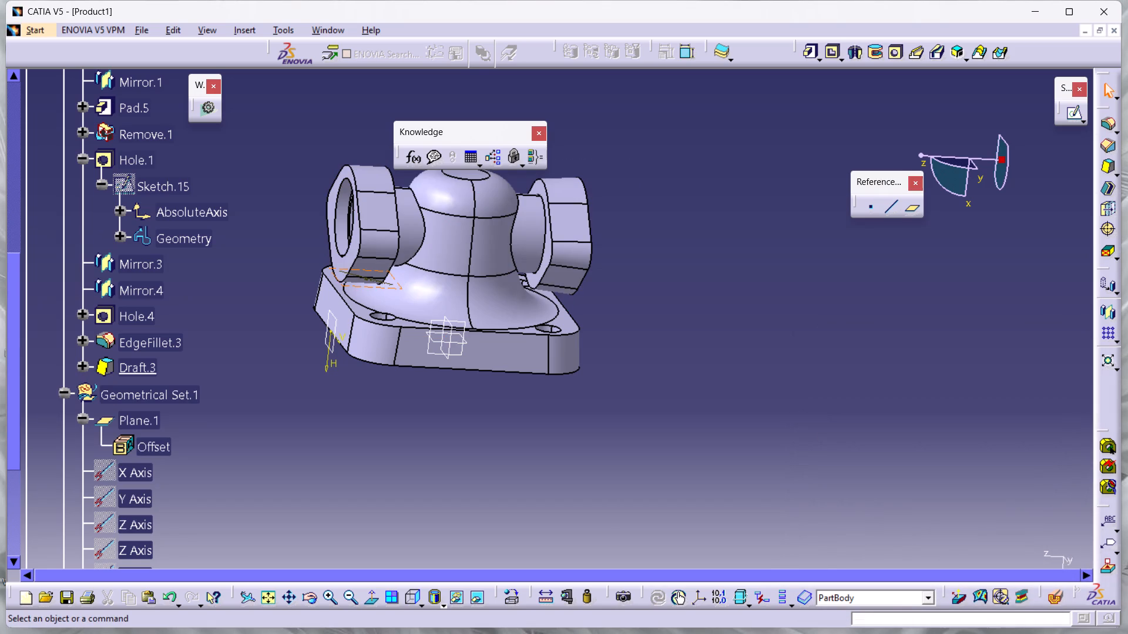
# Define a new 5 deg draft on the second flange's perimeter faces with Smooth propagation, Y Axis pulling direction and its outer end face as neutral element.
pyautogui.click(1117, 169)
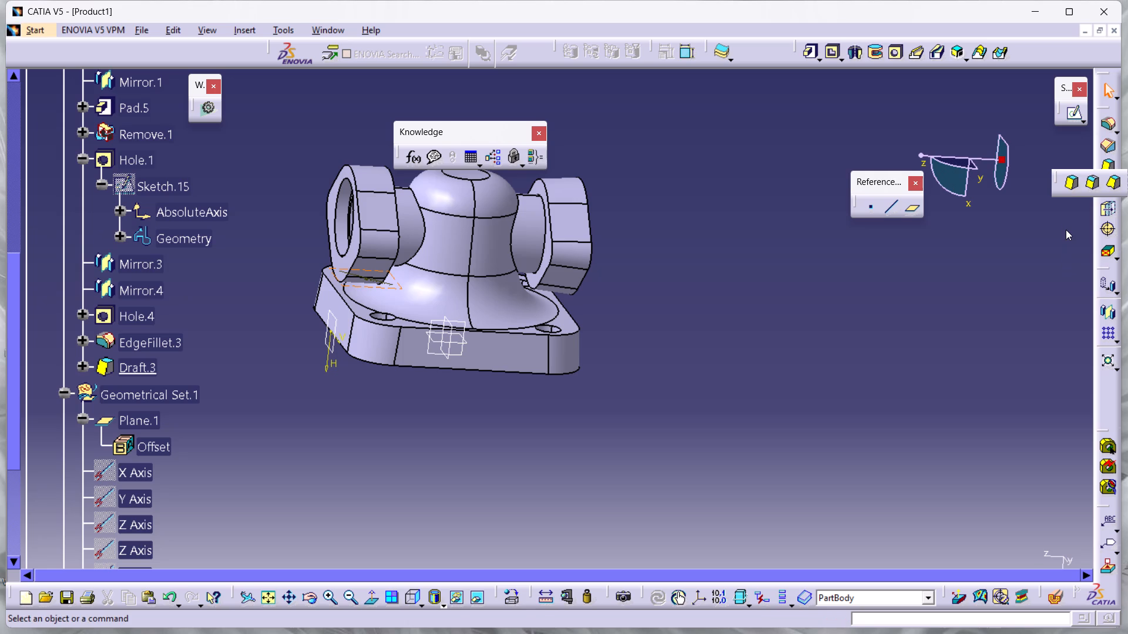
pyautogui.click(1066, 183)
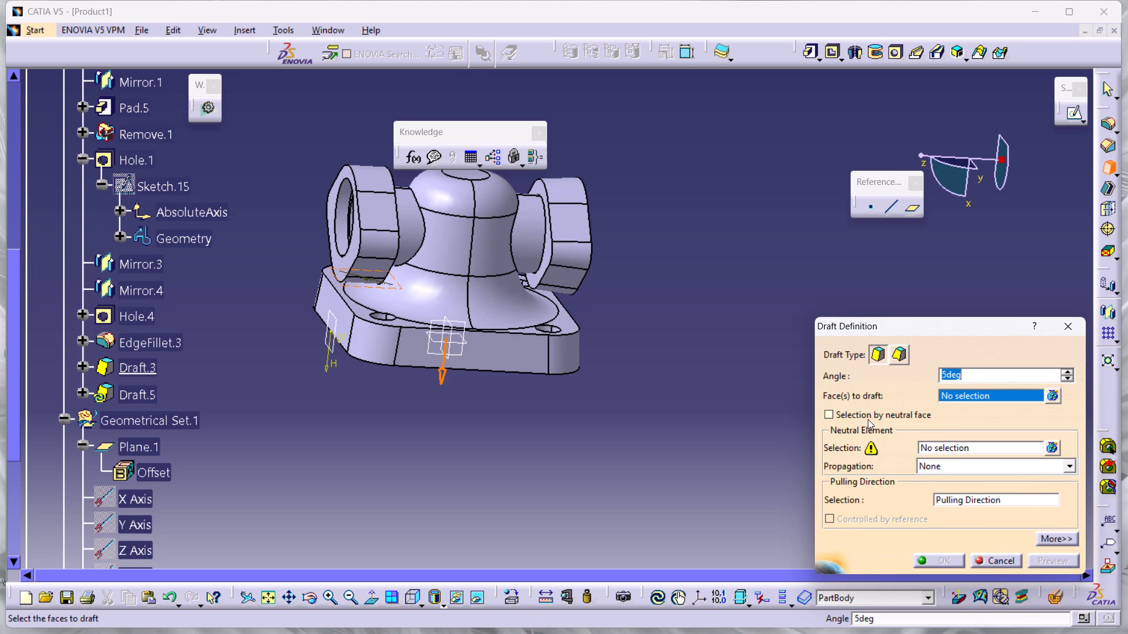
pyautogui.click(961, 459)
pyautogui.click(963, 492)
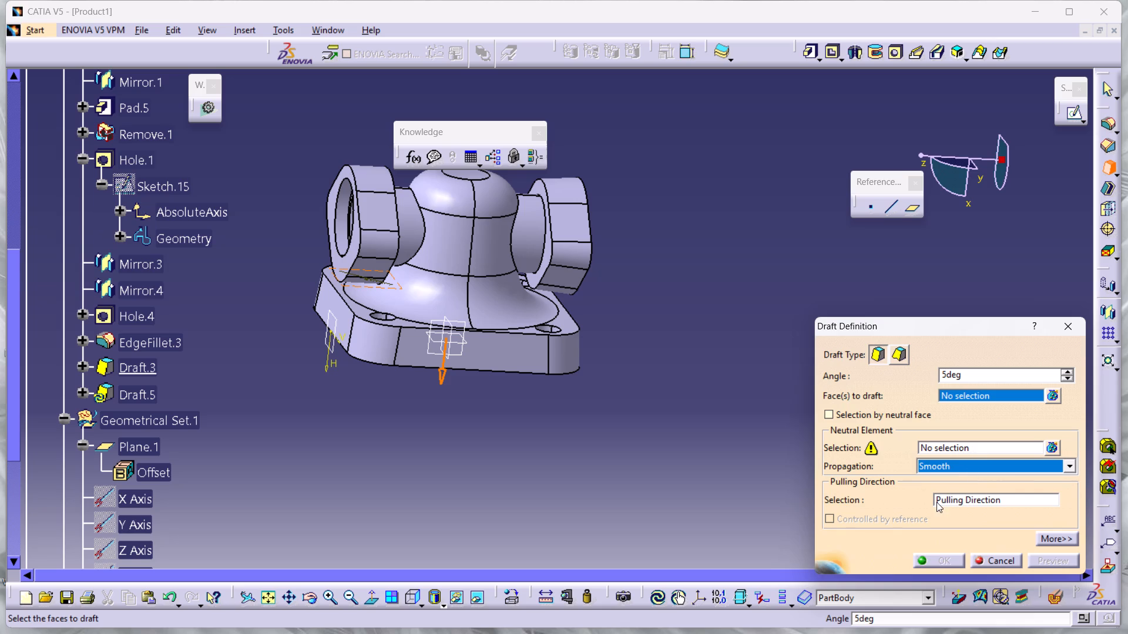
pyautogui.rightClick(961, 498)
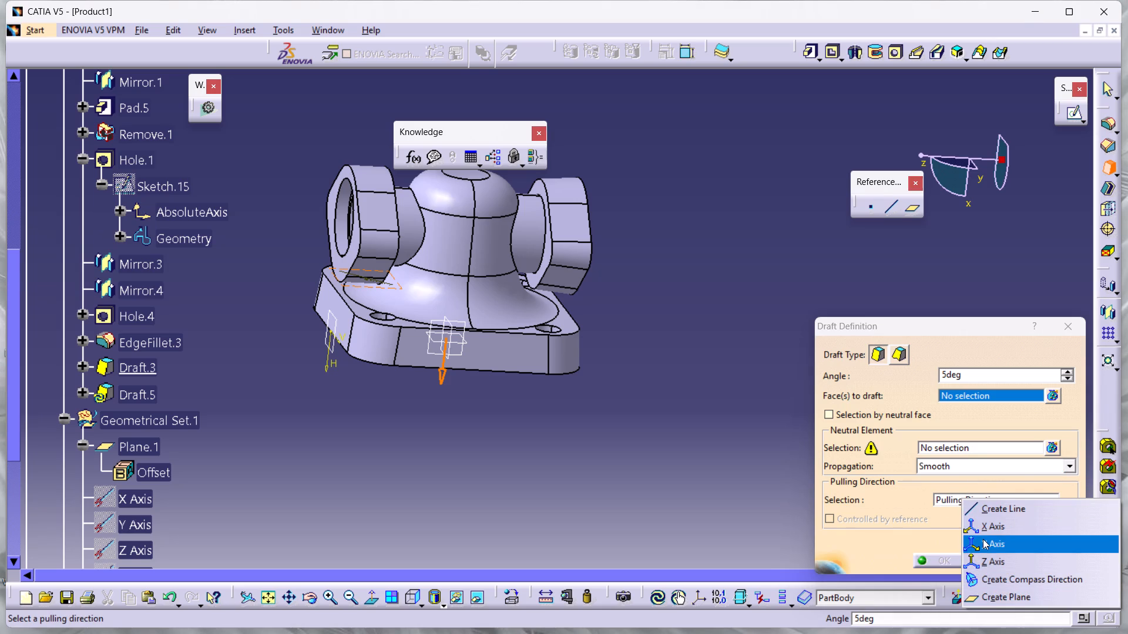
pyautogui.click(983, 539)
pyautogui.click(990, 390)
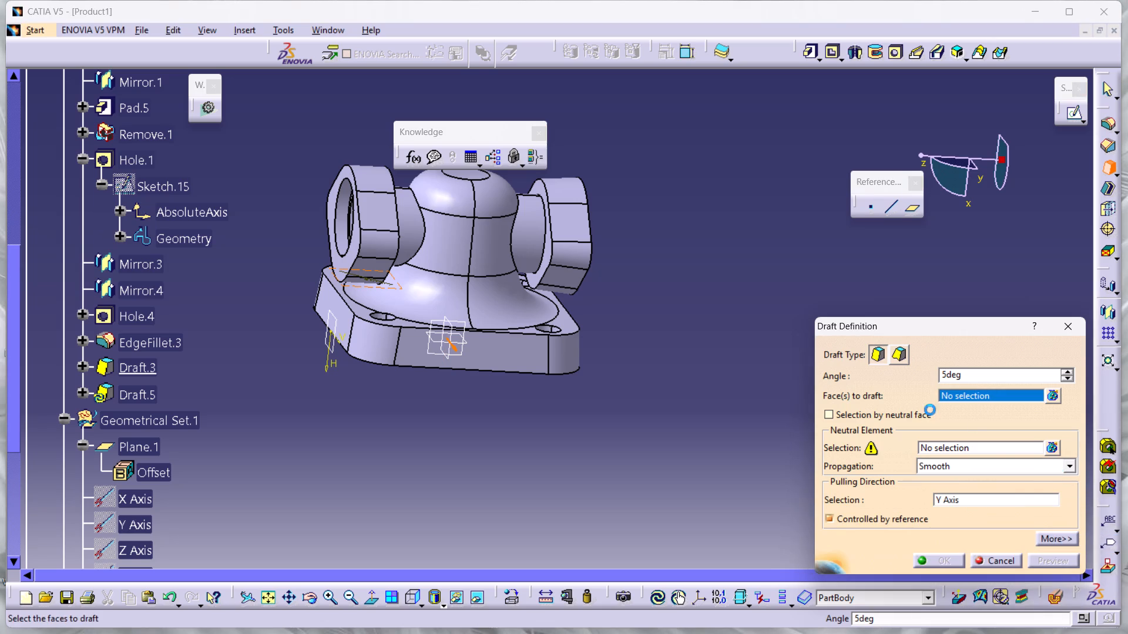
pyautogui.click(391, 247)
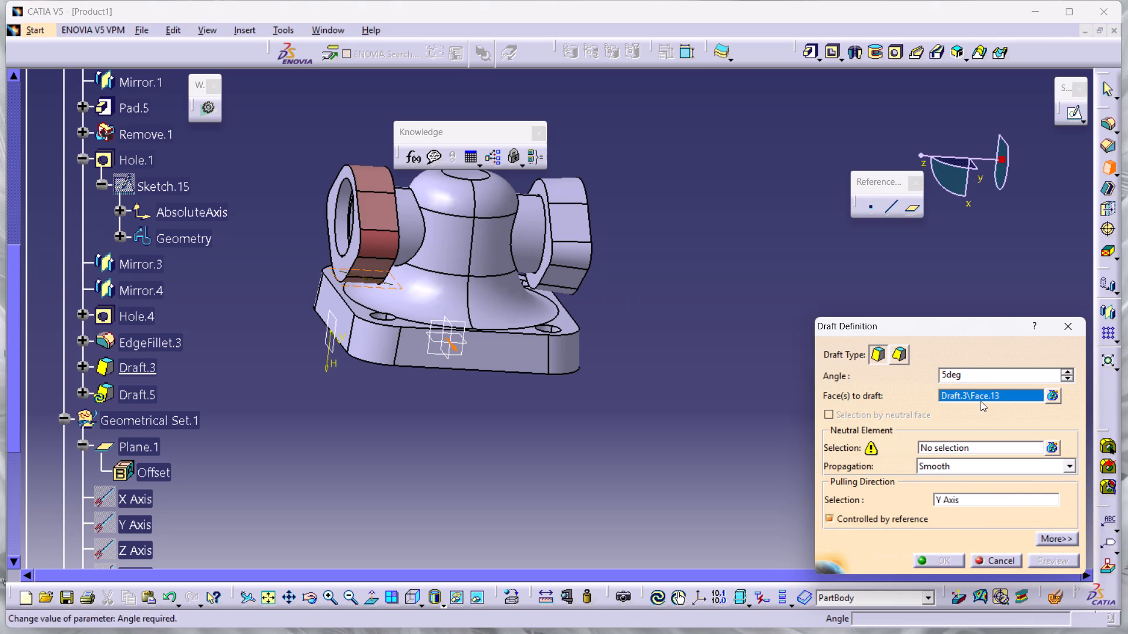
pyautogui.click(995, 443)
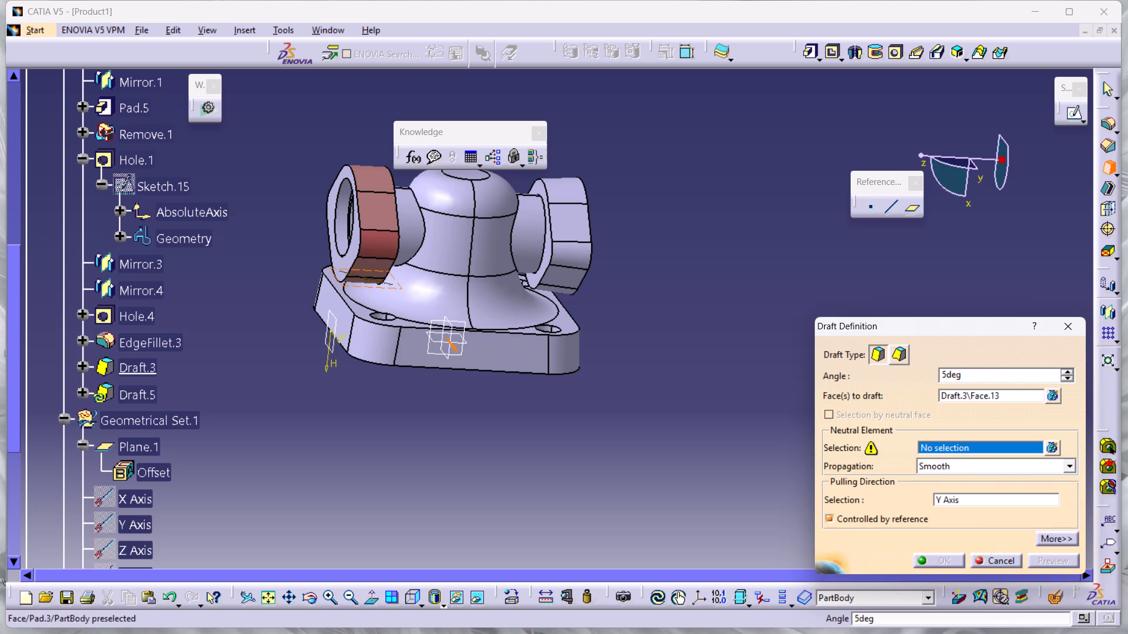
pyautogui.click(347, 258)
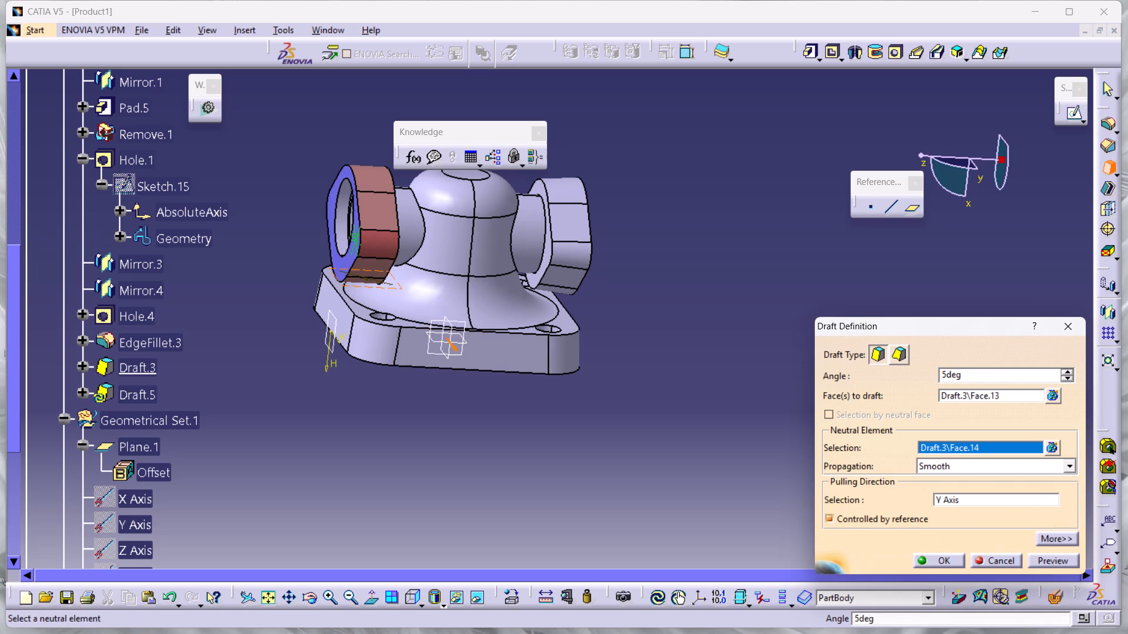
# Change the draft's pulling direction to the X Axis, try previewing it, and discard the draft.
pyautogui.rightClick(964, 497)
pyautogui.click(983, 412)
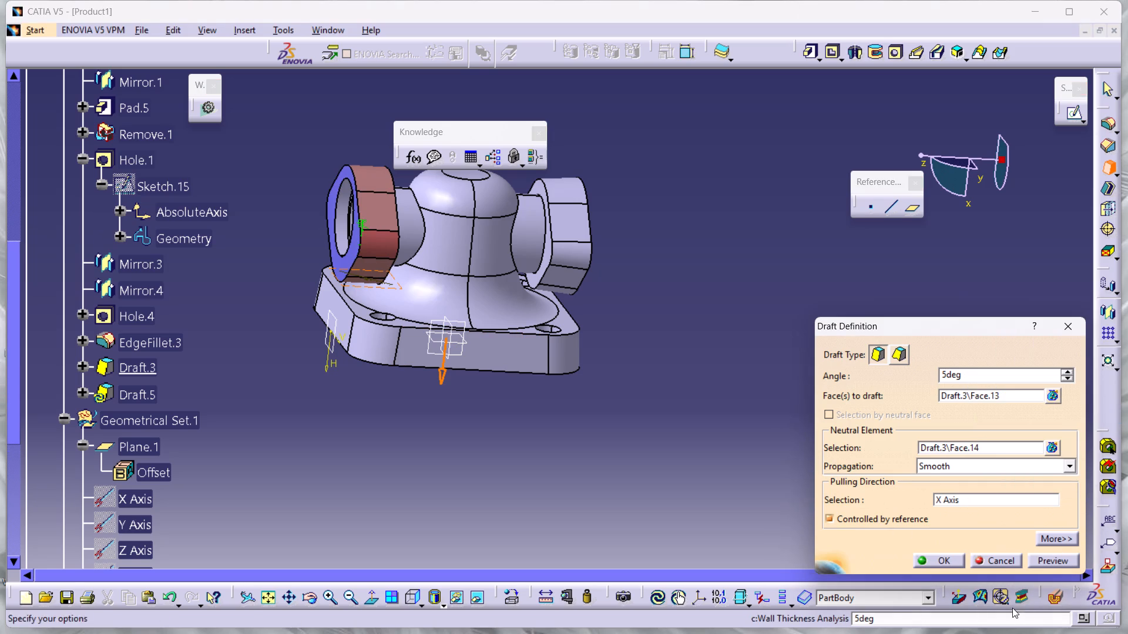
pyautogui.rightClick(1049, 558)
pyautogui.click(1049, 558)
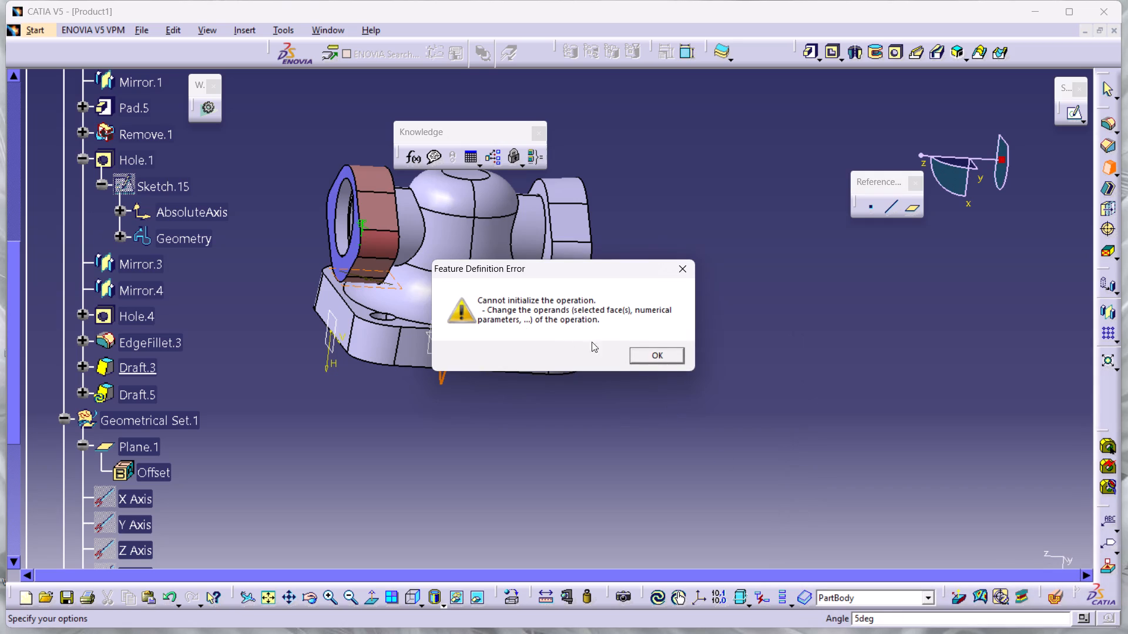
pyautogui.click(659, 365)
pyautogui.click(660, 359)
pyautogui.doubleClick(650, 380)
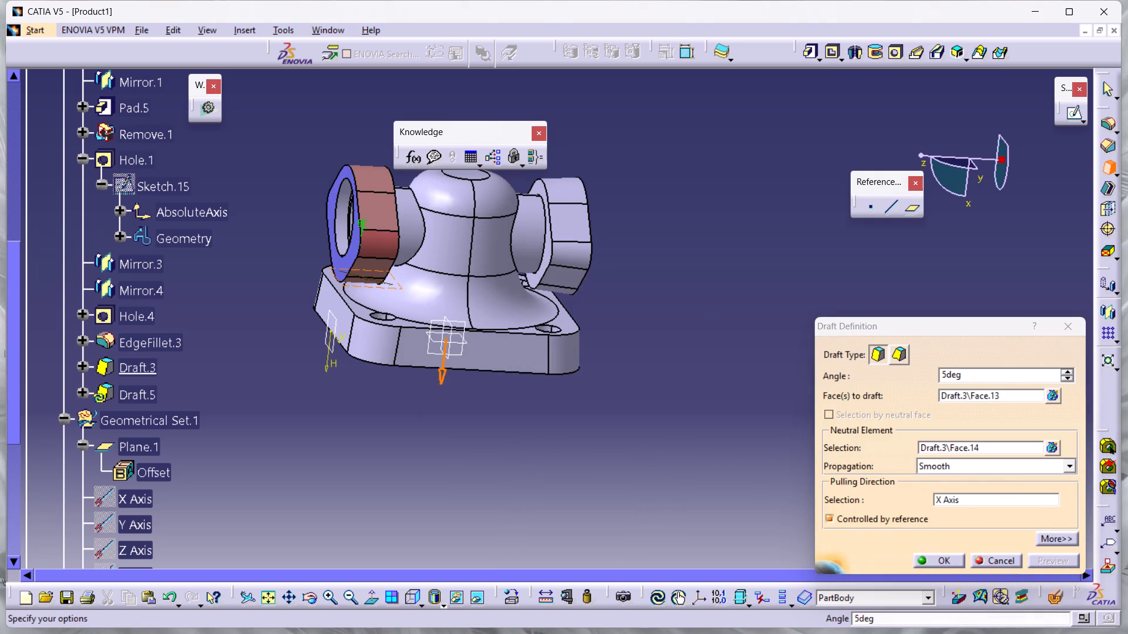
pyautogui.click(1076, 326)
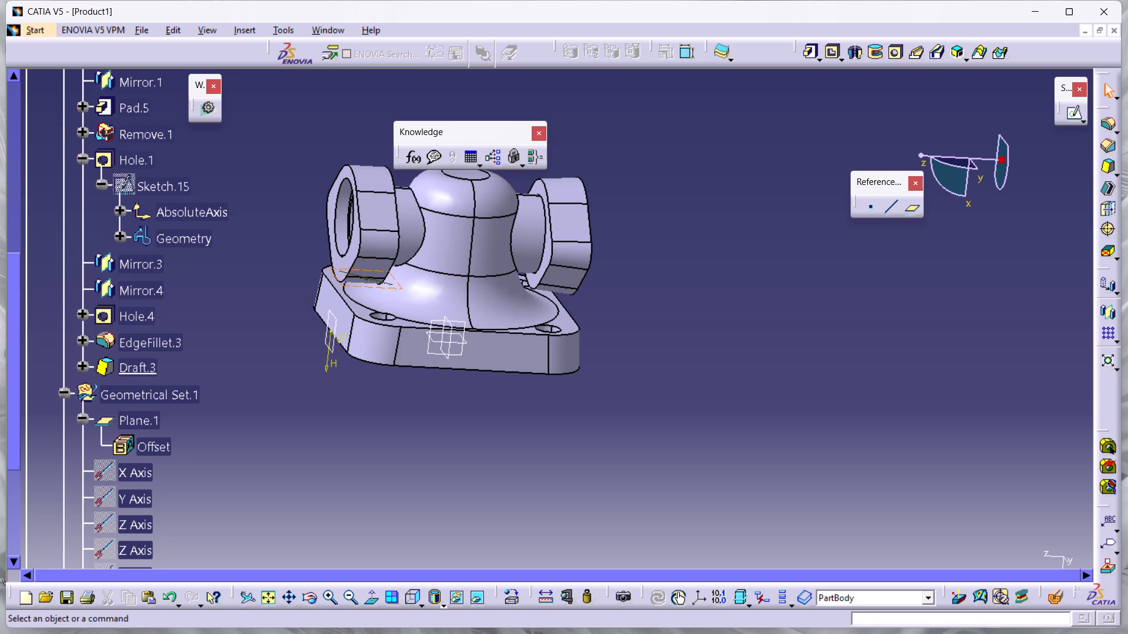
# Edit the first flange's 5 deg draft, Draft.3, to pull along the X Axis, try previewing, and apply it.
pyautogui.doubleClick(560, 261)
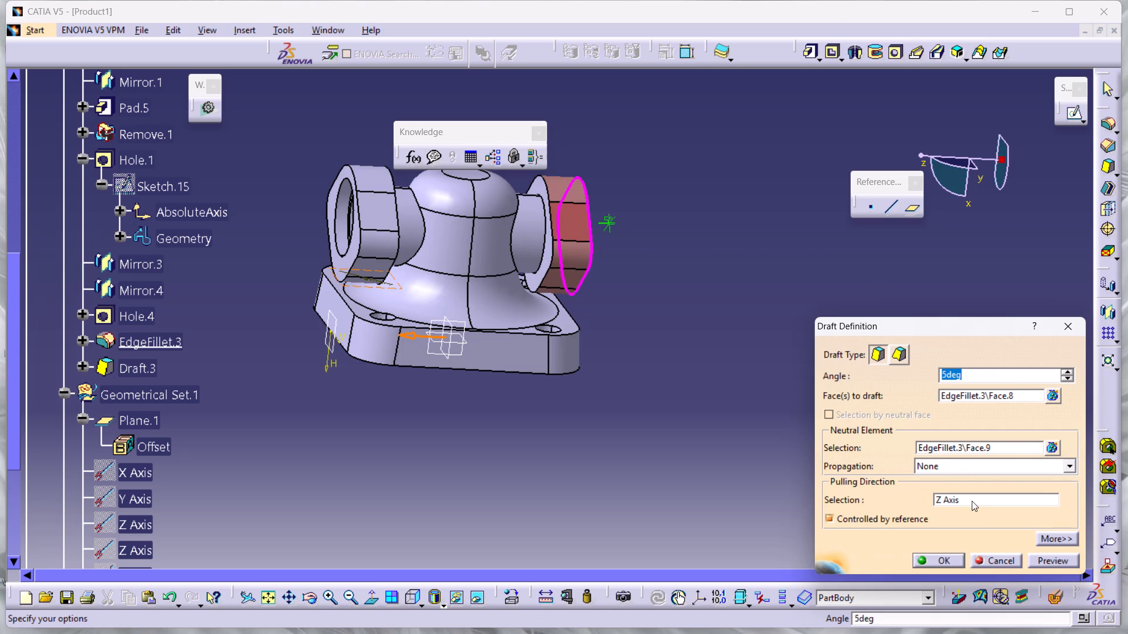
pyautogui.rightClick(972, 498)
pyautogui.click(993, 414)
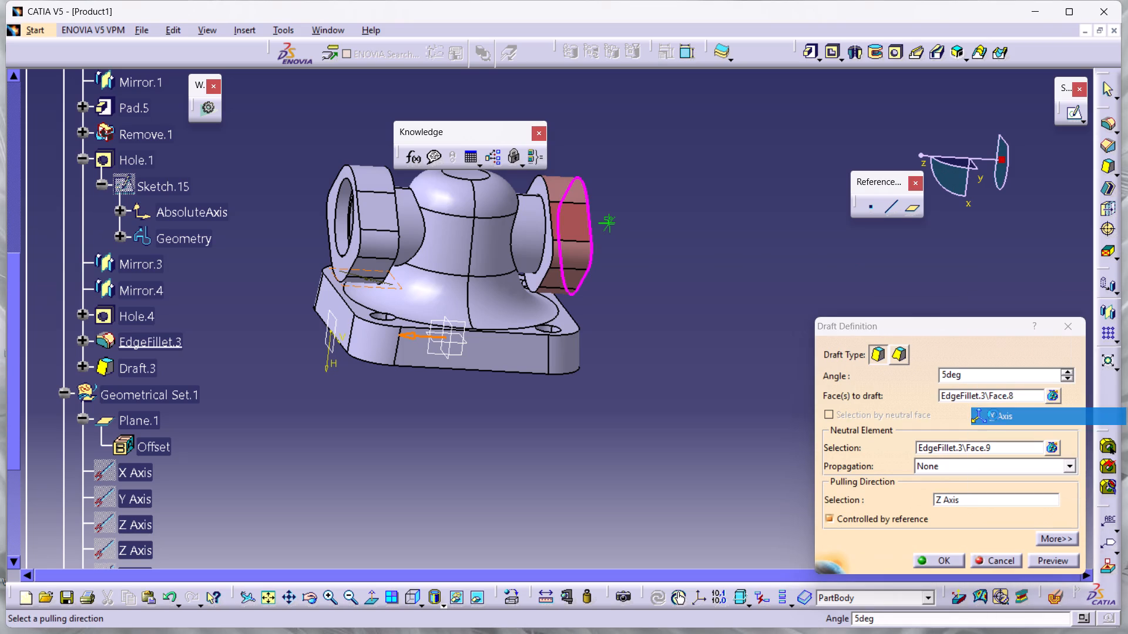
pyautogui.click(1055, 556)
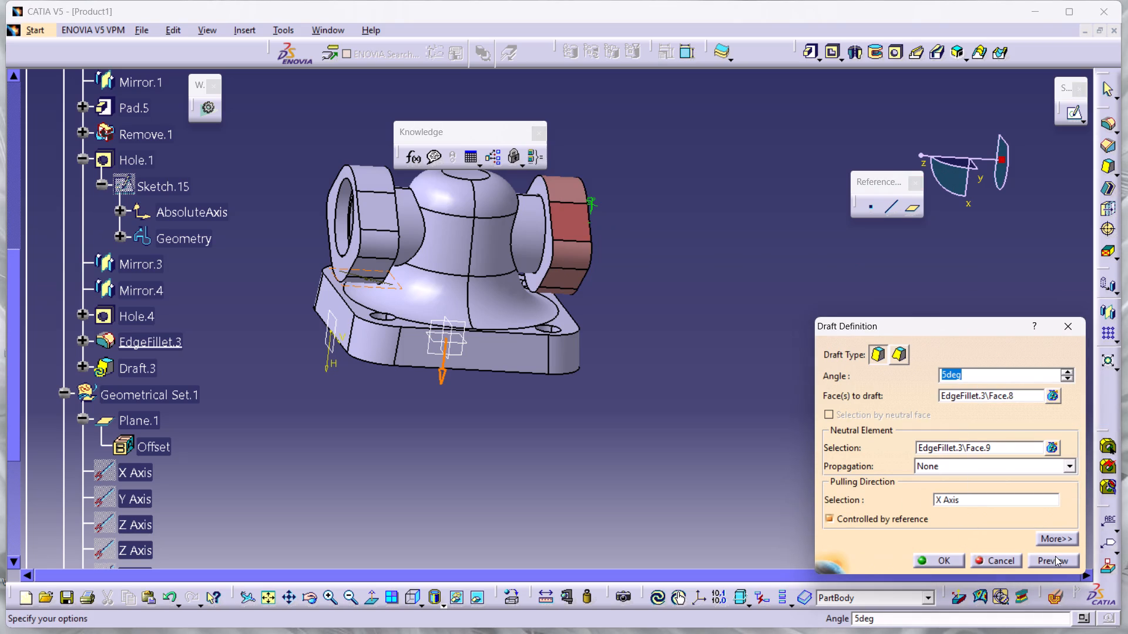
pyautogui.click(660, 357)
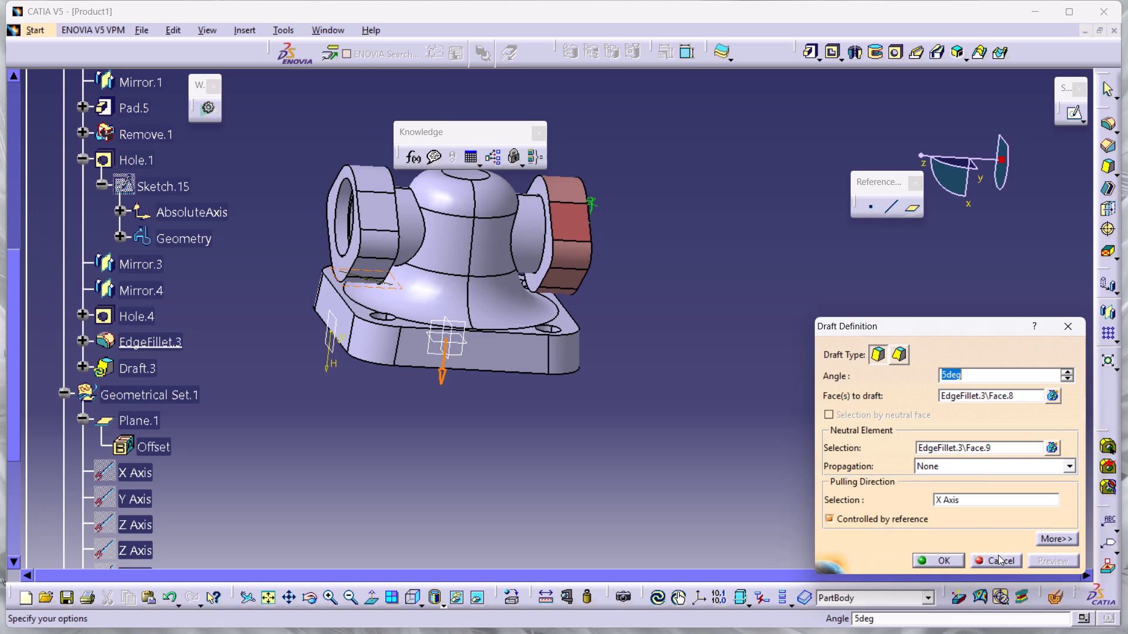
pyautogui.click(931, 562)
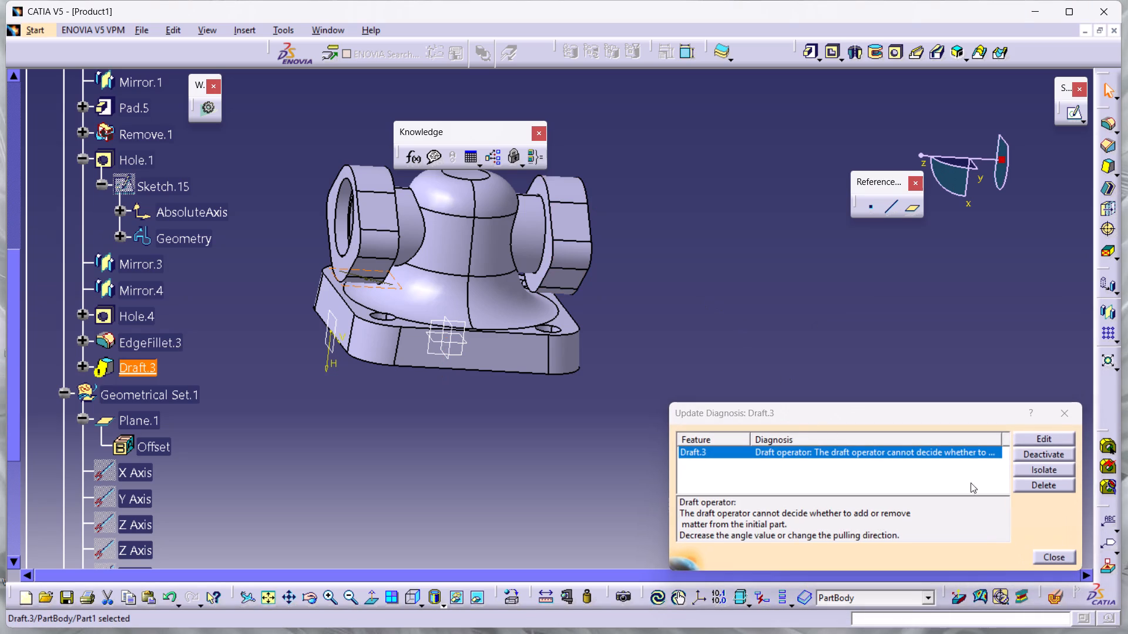
# Delete the first flange's draft, Draft.3, from the PartBody.
pyautogui.click(1050, 484)
pyautogui.click(997, 555)
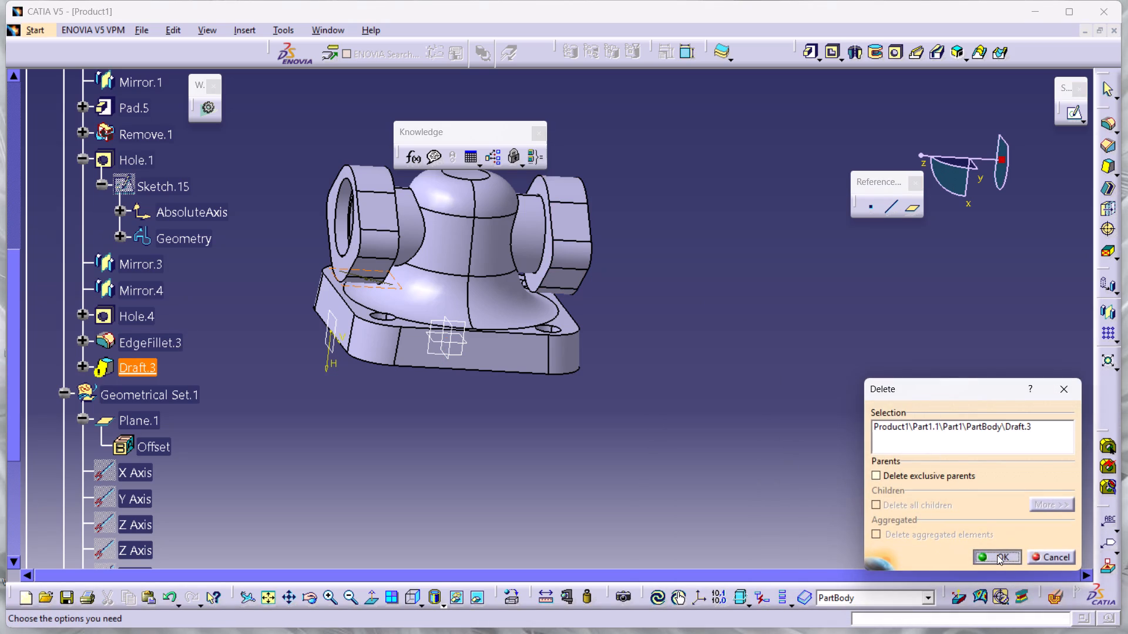
pyautogui.click(864, 419)
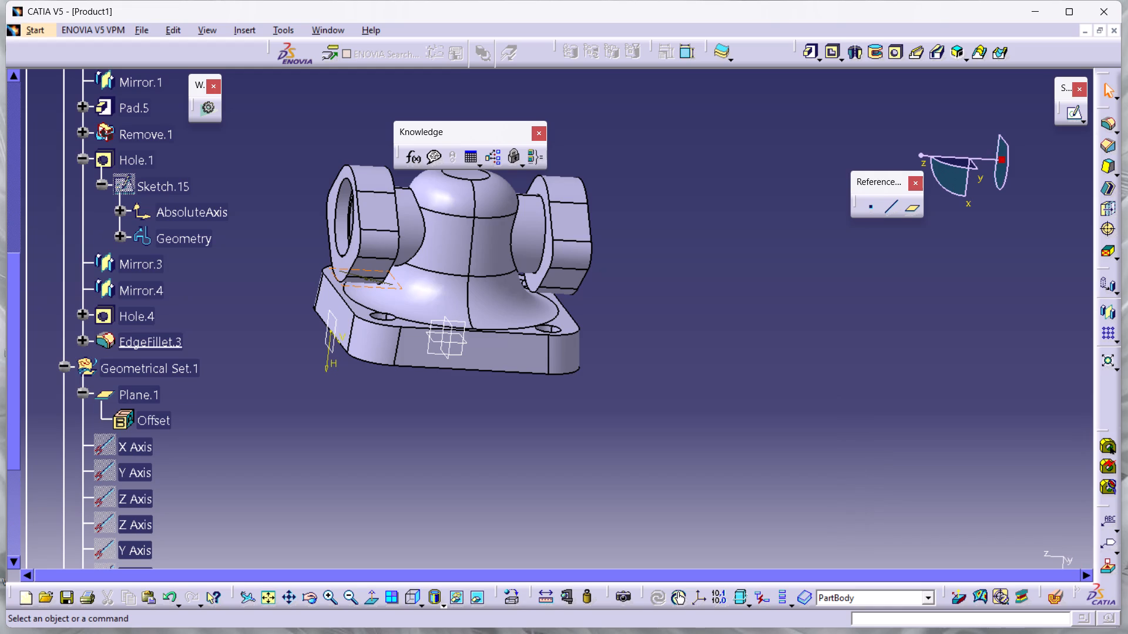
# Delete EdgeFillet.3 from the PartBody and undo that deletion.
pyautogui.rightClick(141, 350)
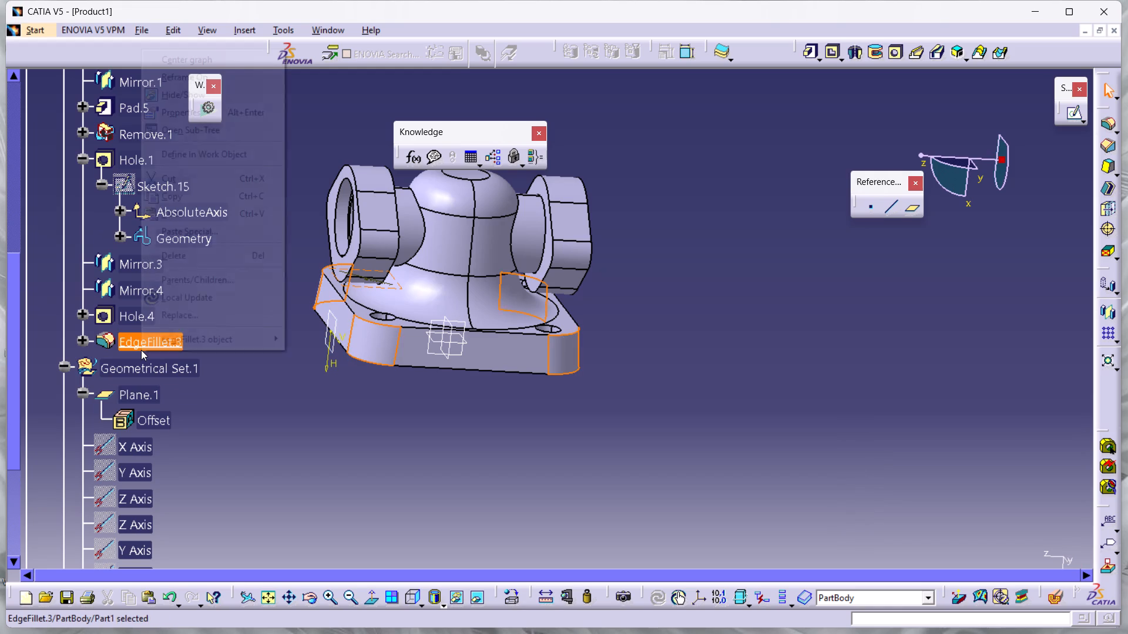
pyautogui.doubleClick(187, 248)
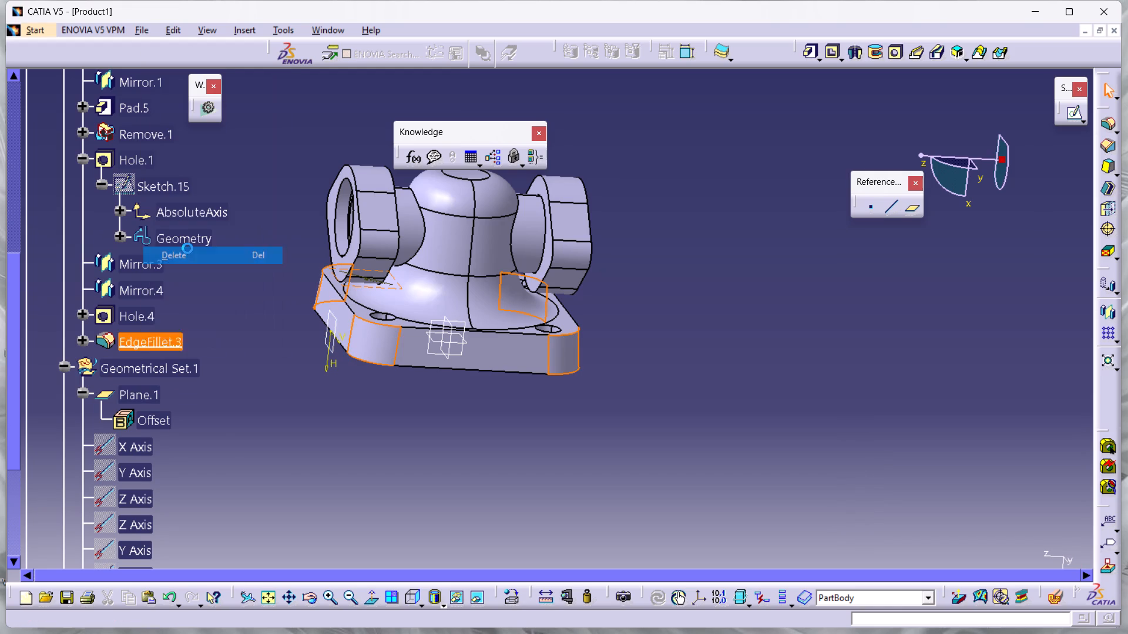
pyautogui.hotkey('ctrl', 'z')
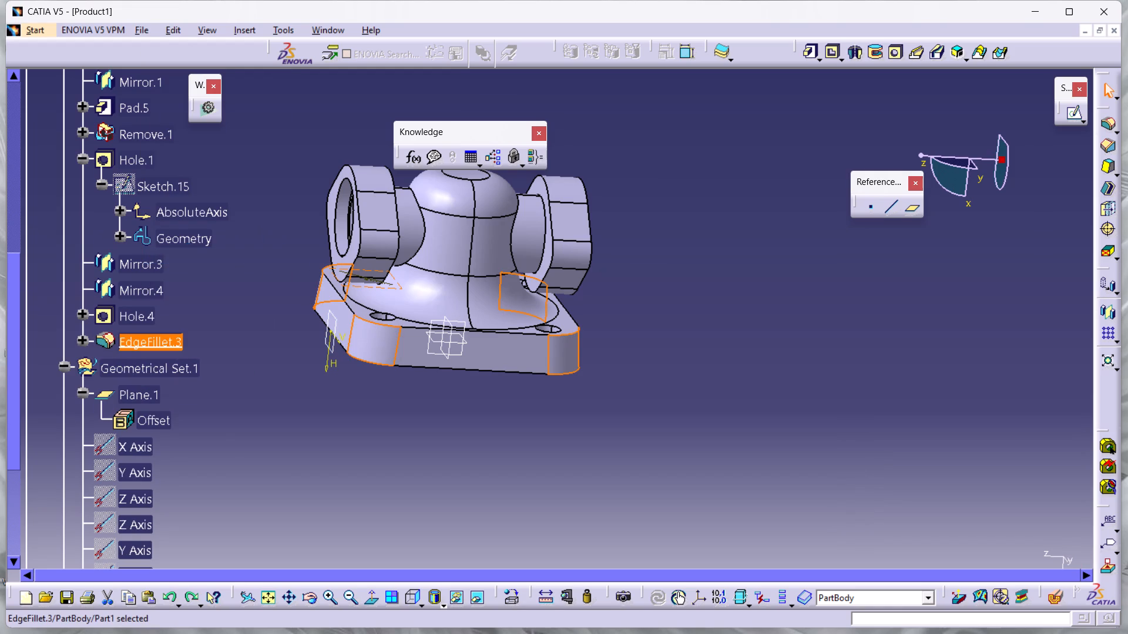
# Look through the specification tree, from the annotation set up to the PartBody's first features.
pyautogui.scroll(-2, 128, 386)
pyautogui.scroll(-4, 62, 406)
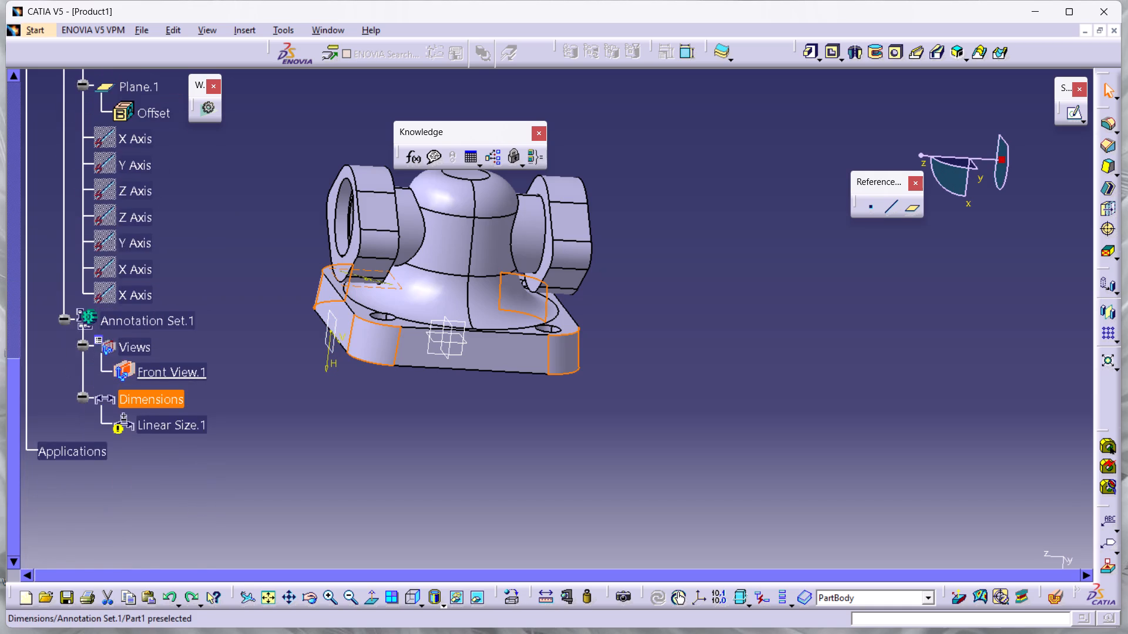
pyautogui.scroll(6, 114, 394)
pyautogui.scroll(2, 149, 353)
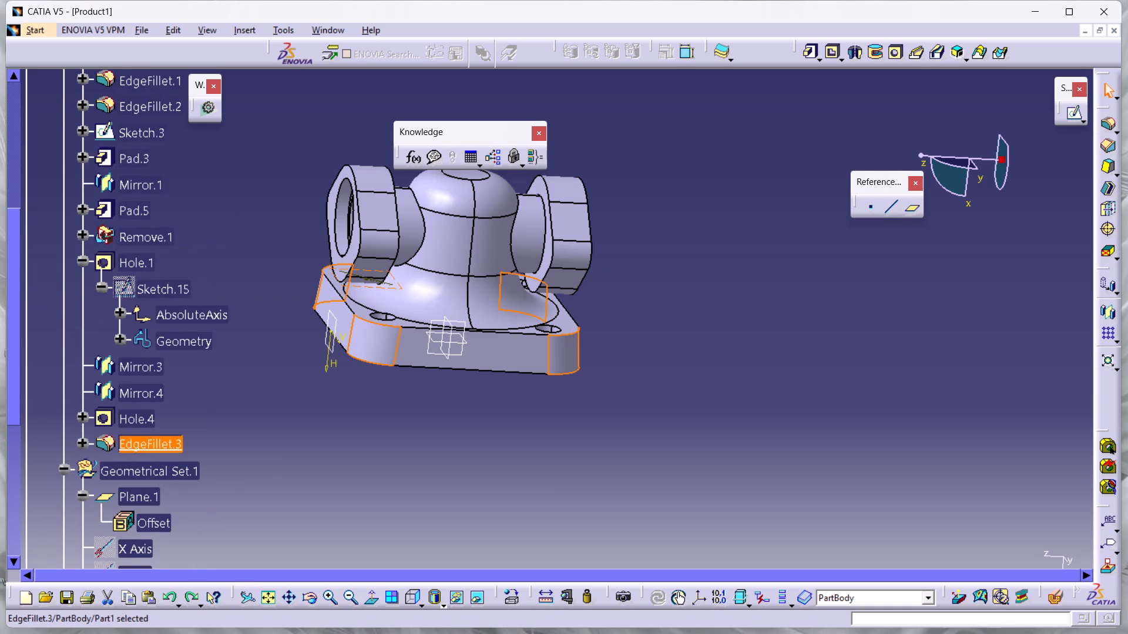
pyautogui.scroll(4, 120, 346)
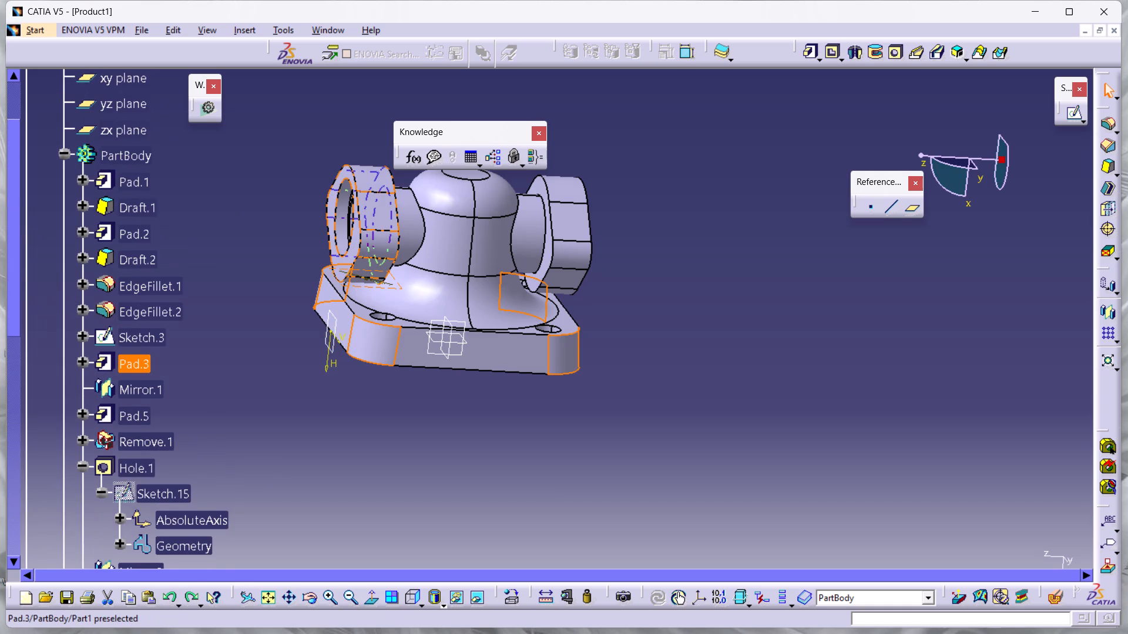
pyautogui.scroll(1, 124, 359)
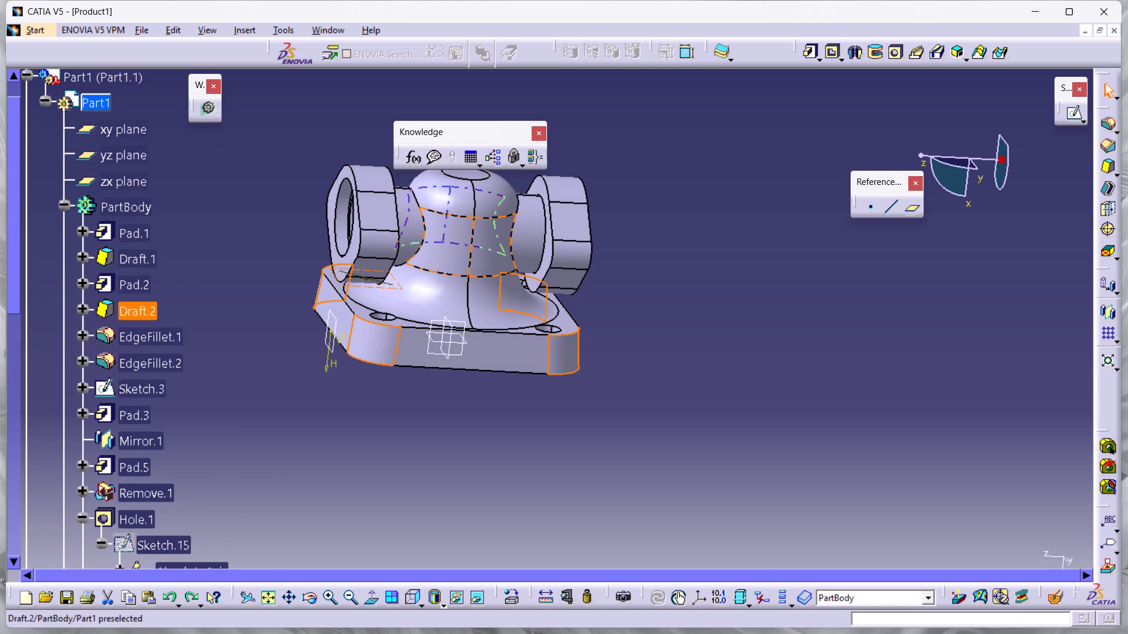
pyautogui.click(821, 339)
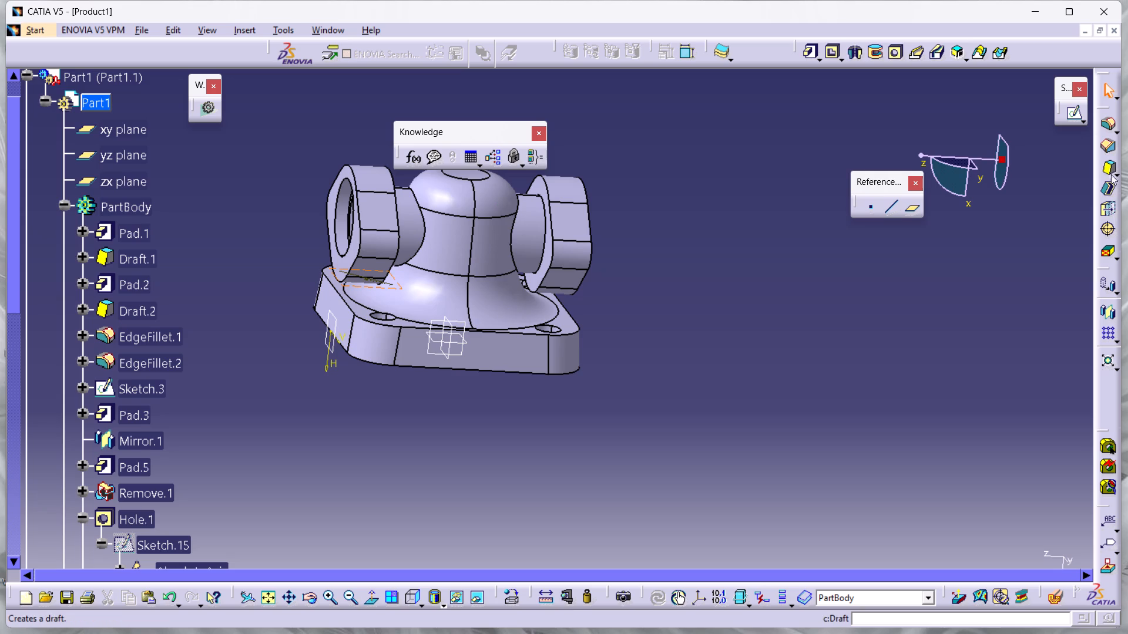
# Define a 5 deg draft on the Mirror.1 flange's perimeter with its outer face as neutral element, and try pulling along the X Axis.
pyautogui.click(1111, 167)
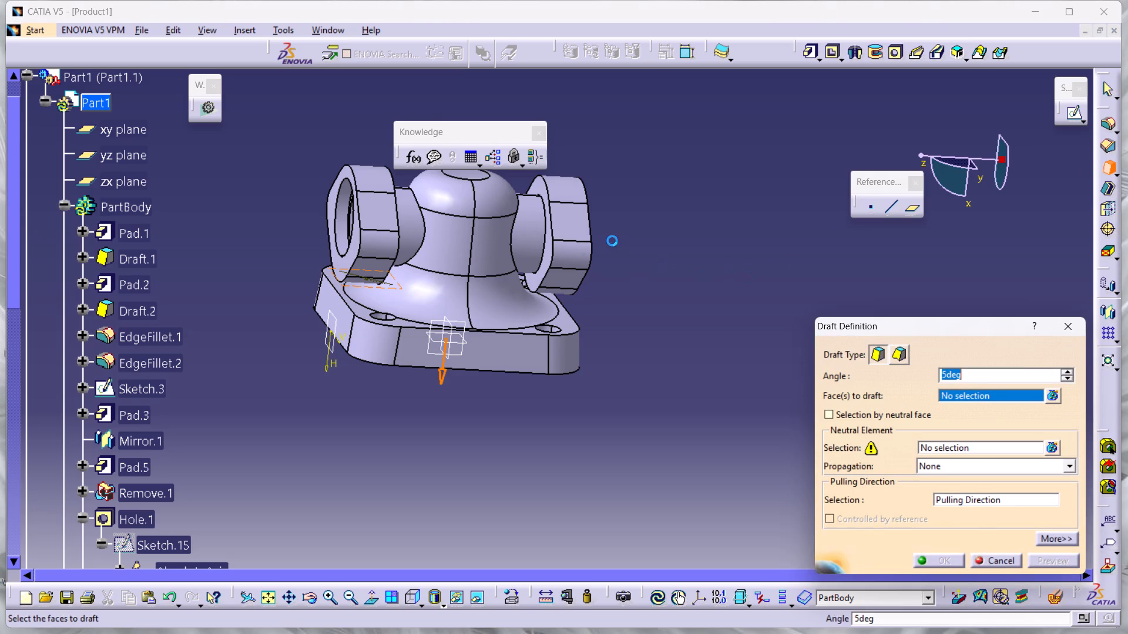
pyautogui.click(571, 252)
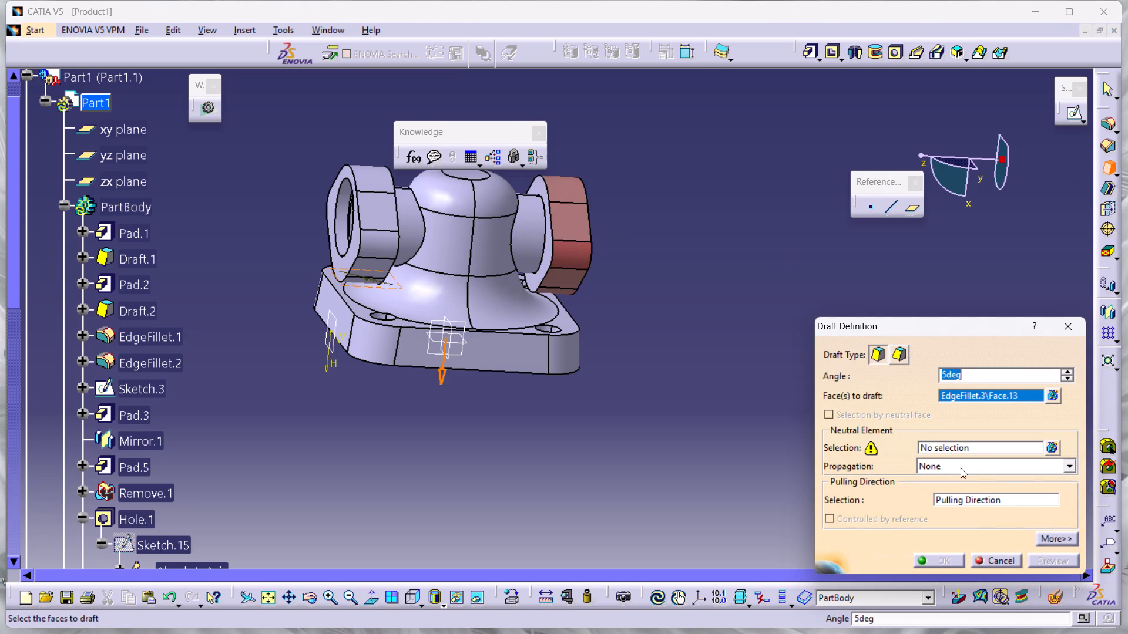
pyautogui.click(985, 448)
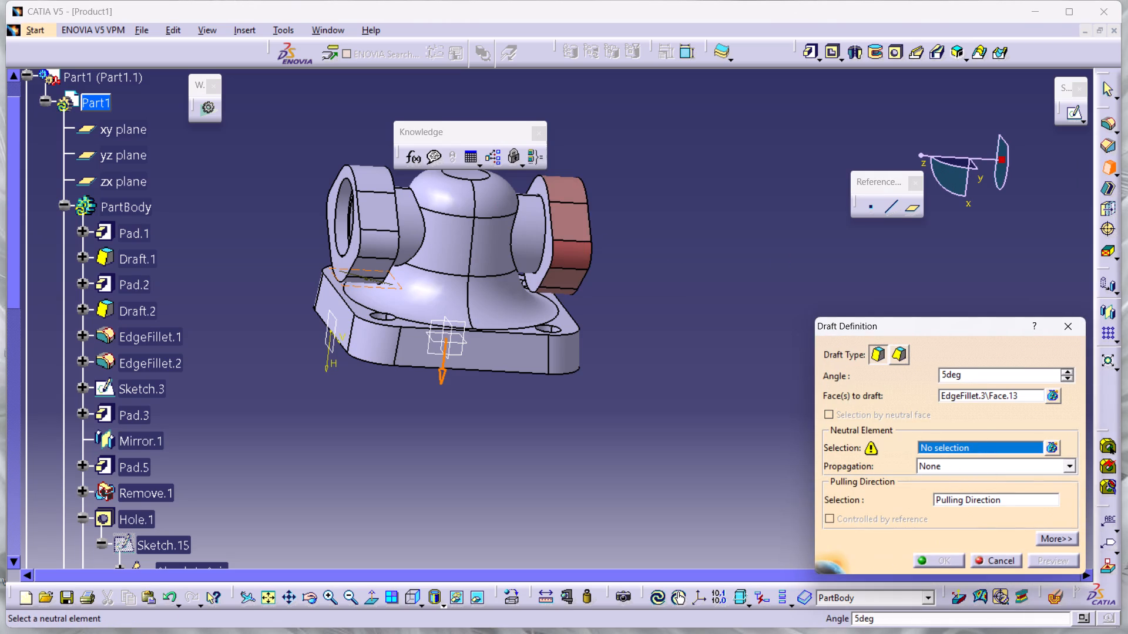
pyautogui.moveTo(831, 343); pyautogui.dragTo(602, 327, button='middle')
pyautogui.moveTo(683, 306); pyautogui.dragTo(504, 293, button='middle')
pyautogui.click(583, 249)
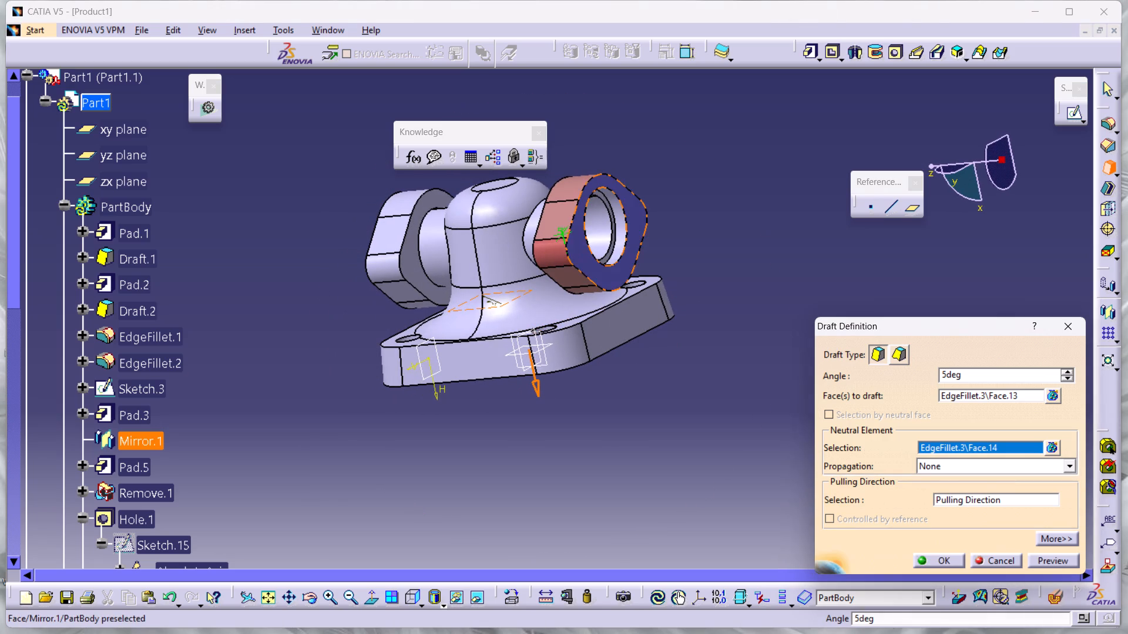
pyautogui.rightClick(993, 501)
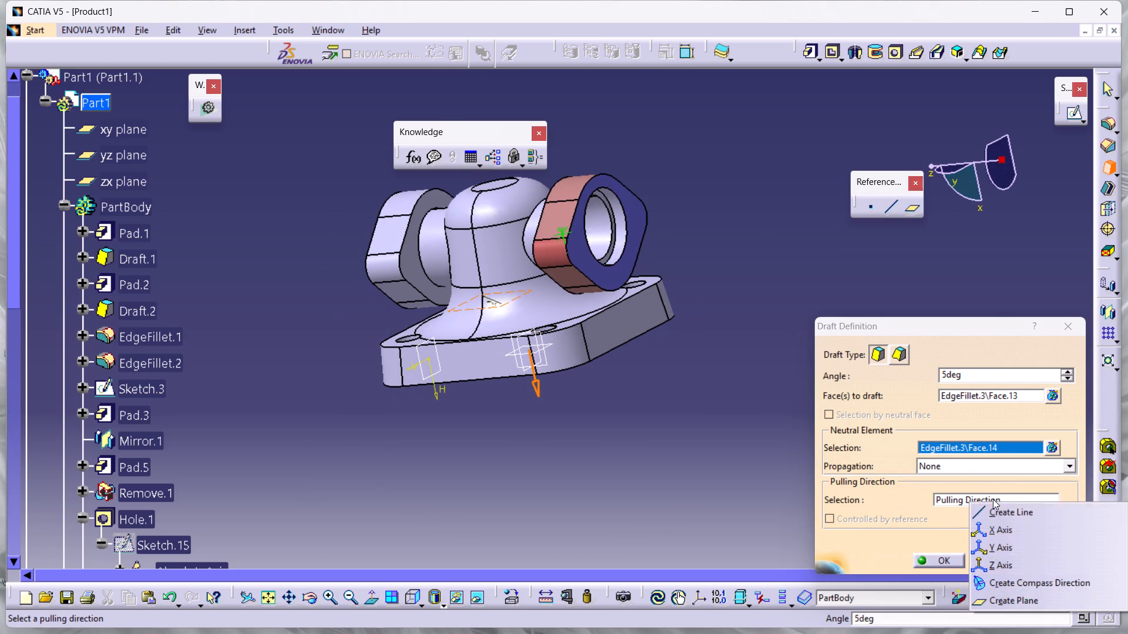
pyautogui.click(1003, 535)
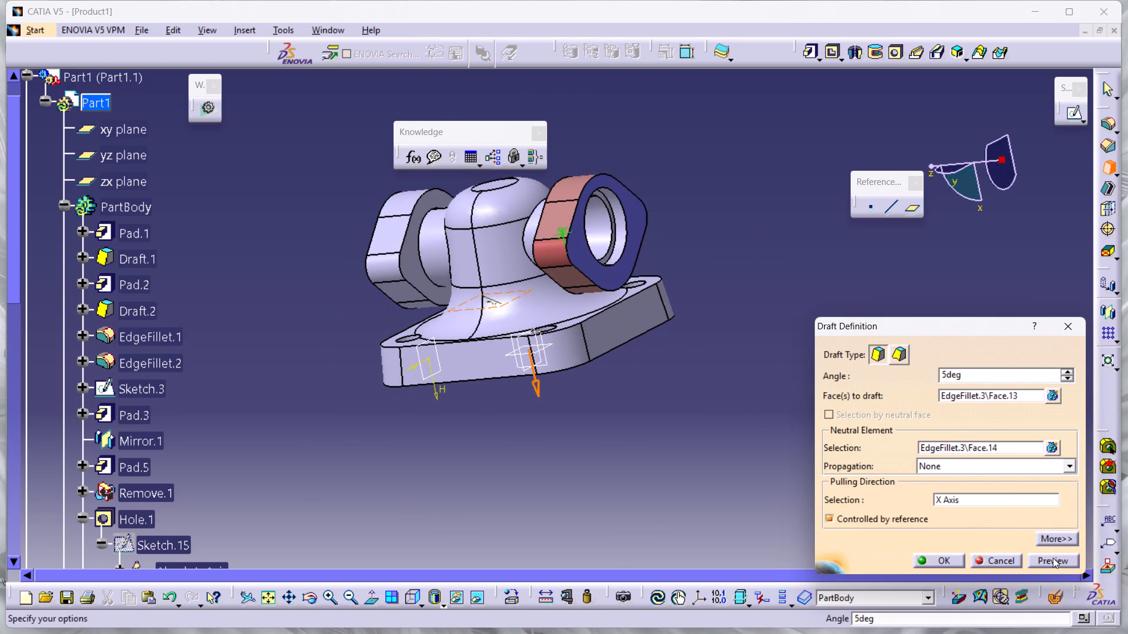
pyautogui.click(1053, 558)
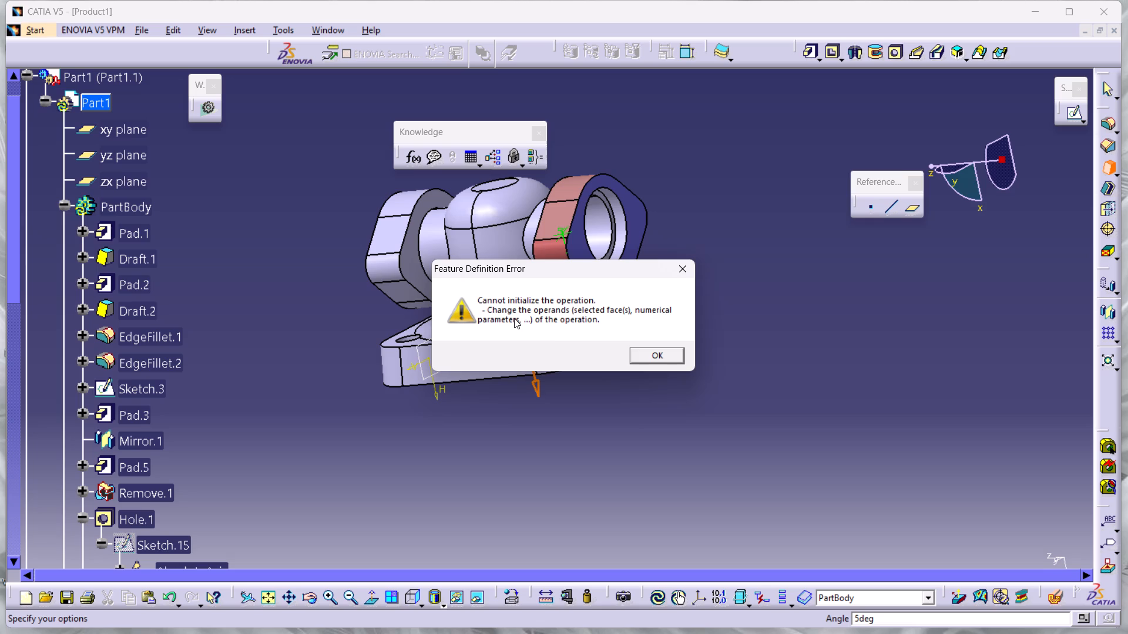
pyautogui.click(663, 350)
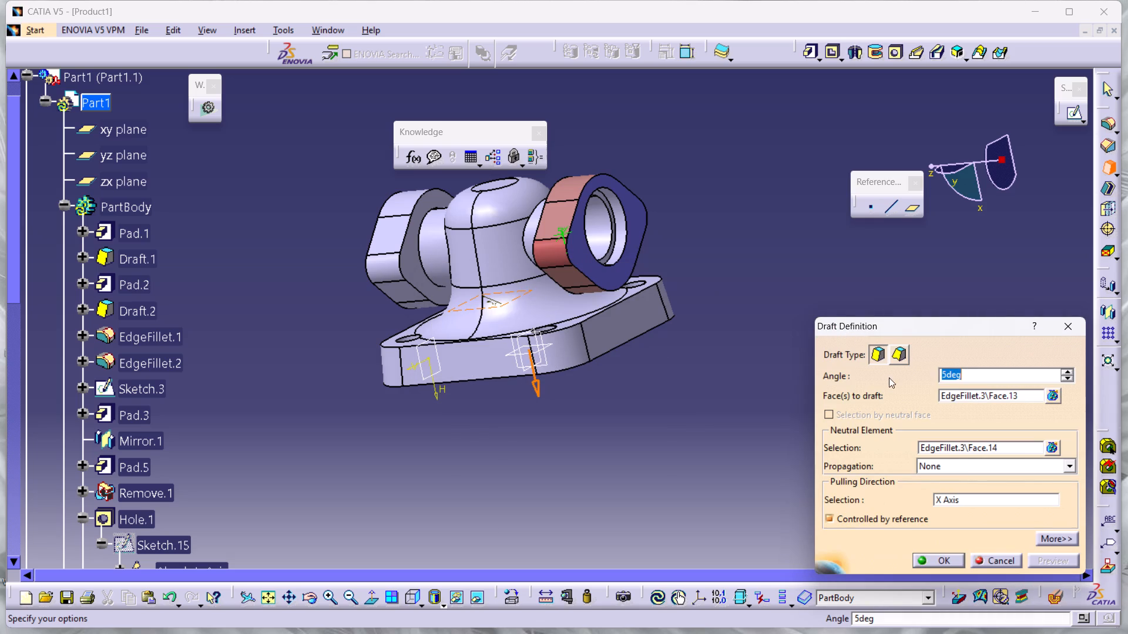
# Set the mirrored flange draft's pulling direction to the Z Axis, preview it, and apply the draft.
pyautogui.rightClick(1007, 501)
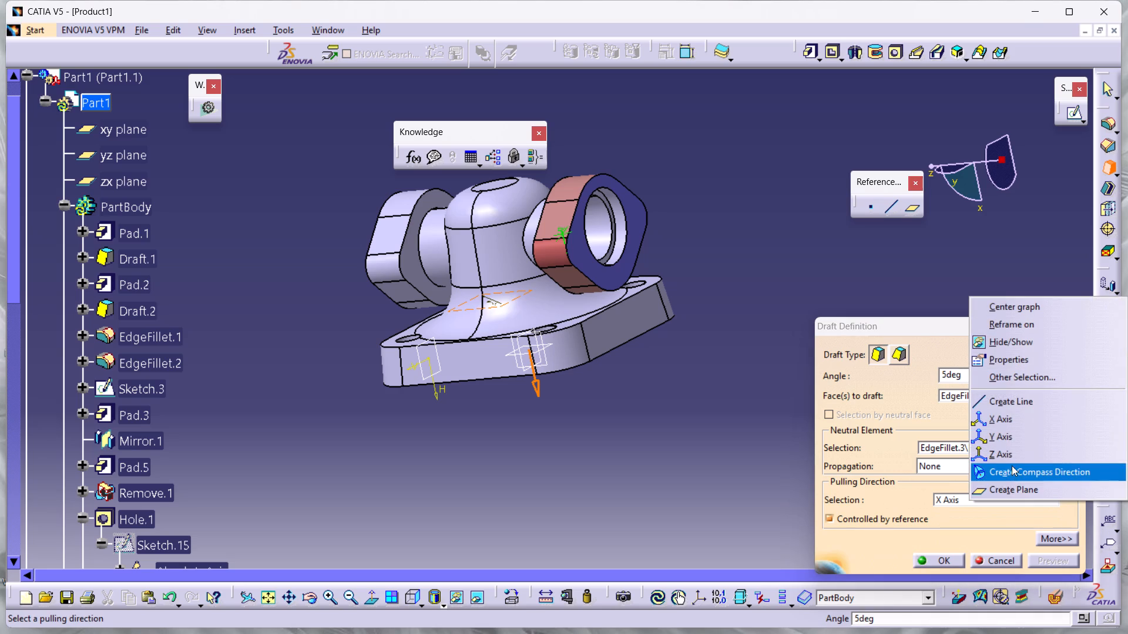
pyautogui.click(1012, 461)
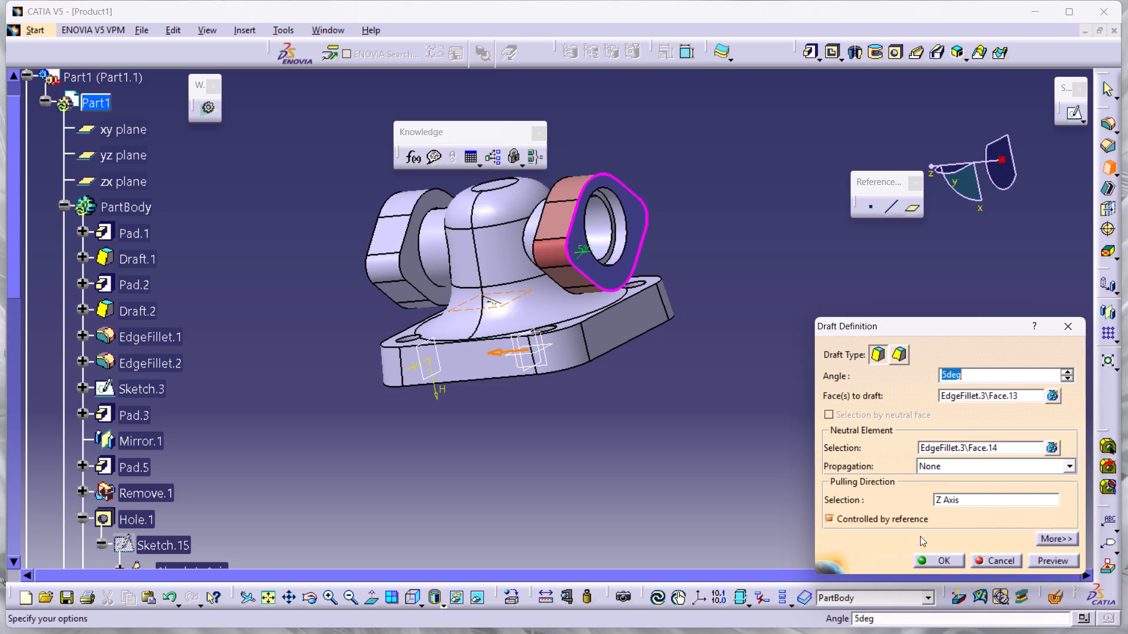
pyautogui.click(1038, 558)
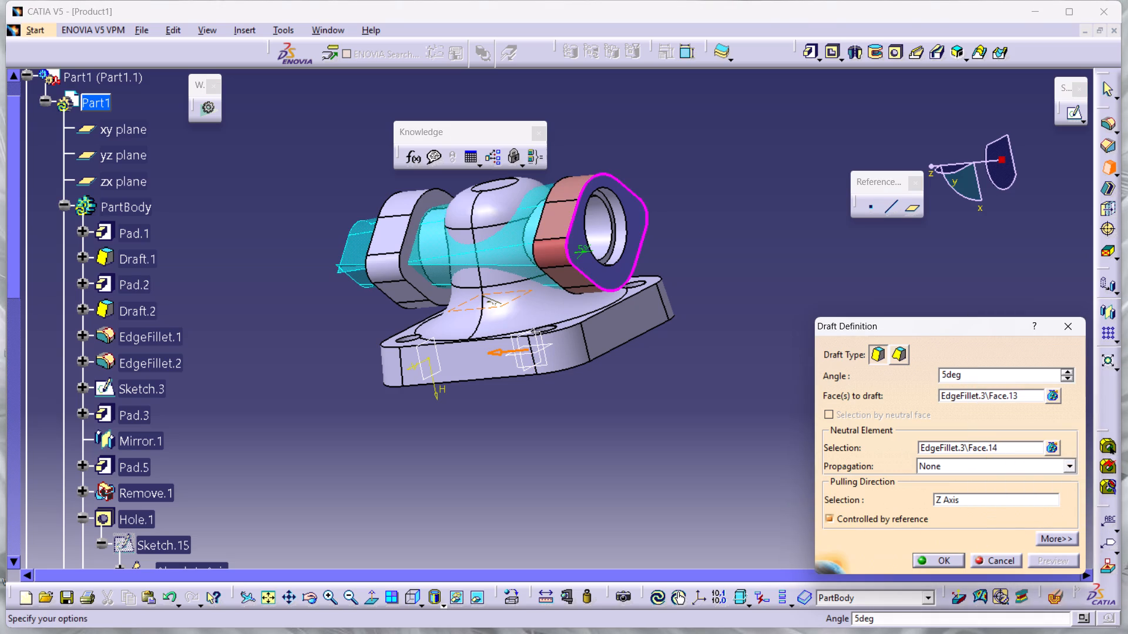
pyautogui.click(944, 557)
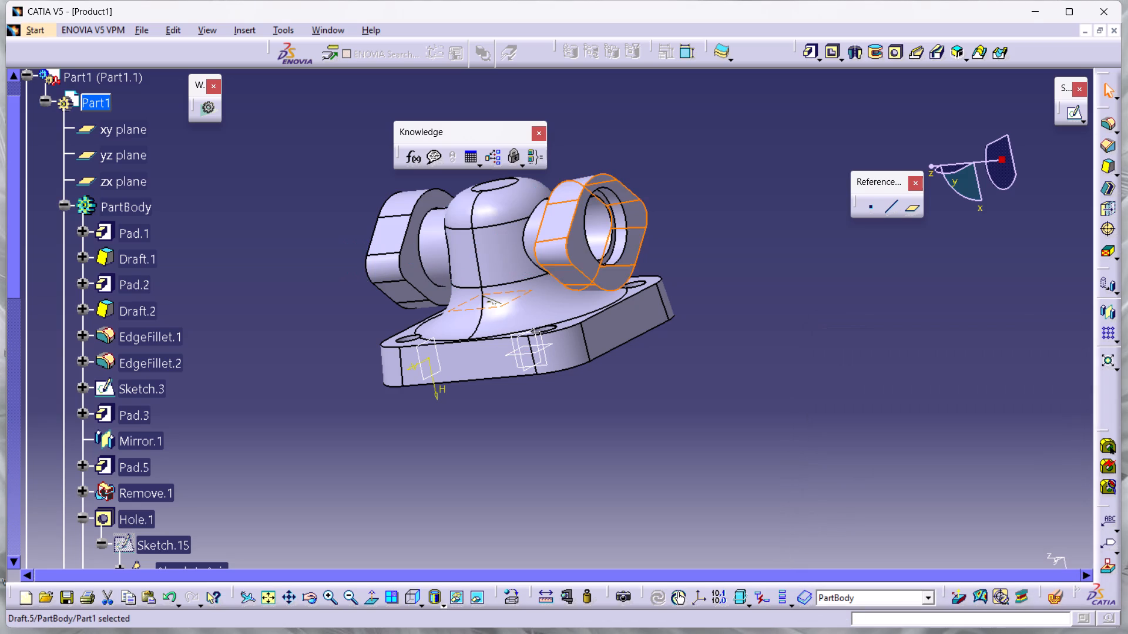
pyautogui.click(772, 495)
# Define a 5 deg draft on the opposite flange's perimeter, using its outer face from Pad.3 as neutral element, and preview it.
pyautogui.middleClick(323, 362)
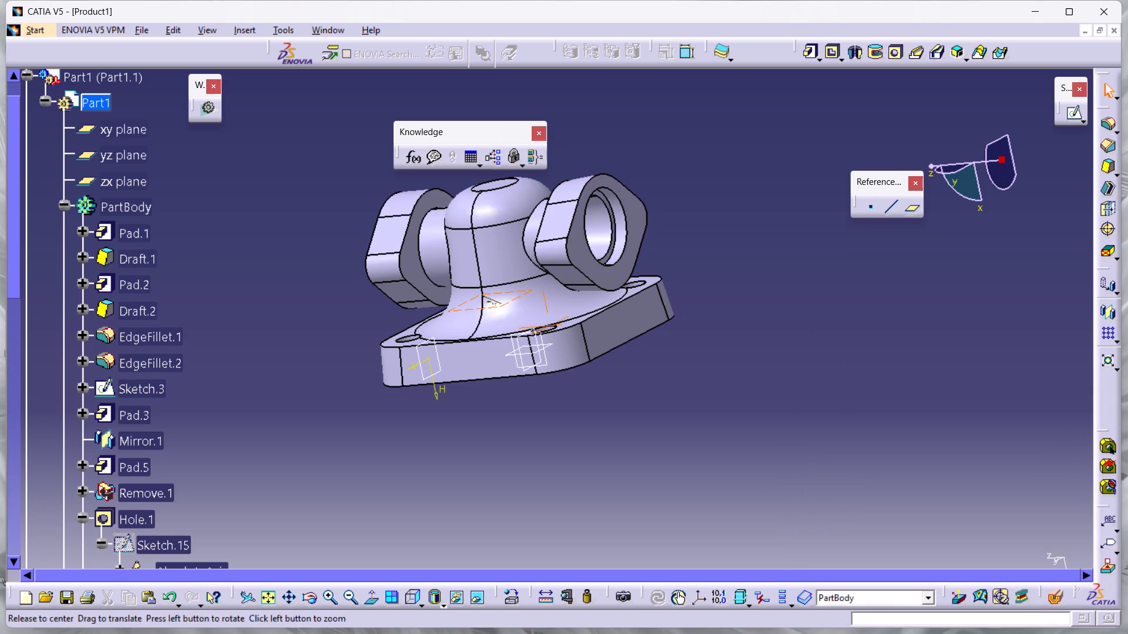
pyautogui.moveTo(697, 333); pyautogui.dragTo(549, 392, button='middle')
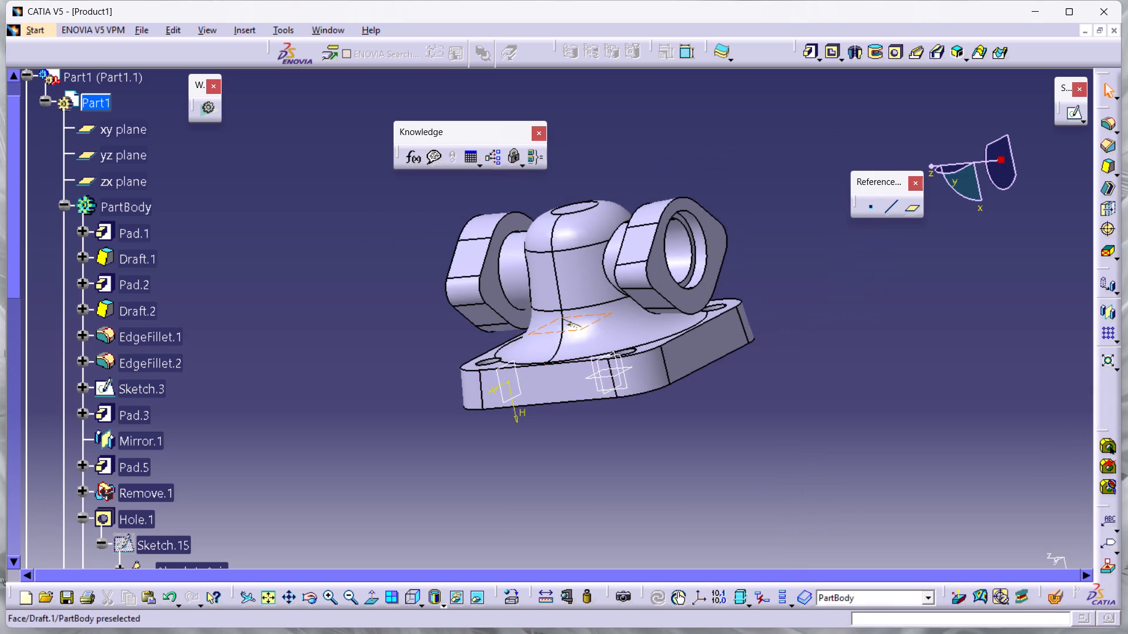
pyautogui.keyDown('ctrl'); pyautogui.moveTo(380, 387); pyautogui.dragTo(544, 348, button='middle'); pyautogui.keyUp('ctrl')
pyautogui.moveTo(404, 368); pyautogui.dragTo(587, 348, button='middle')
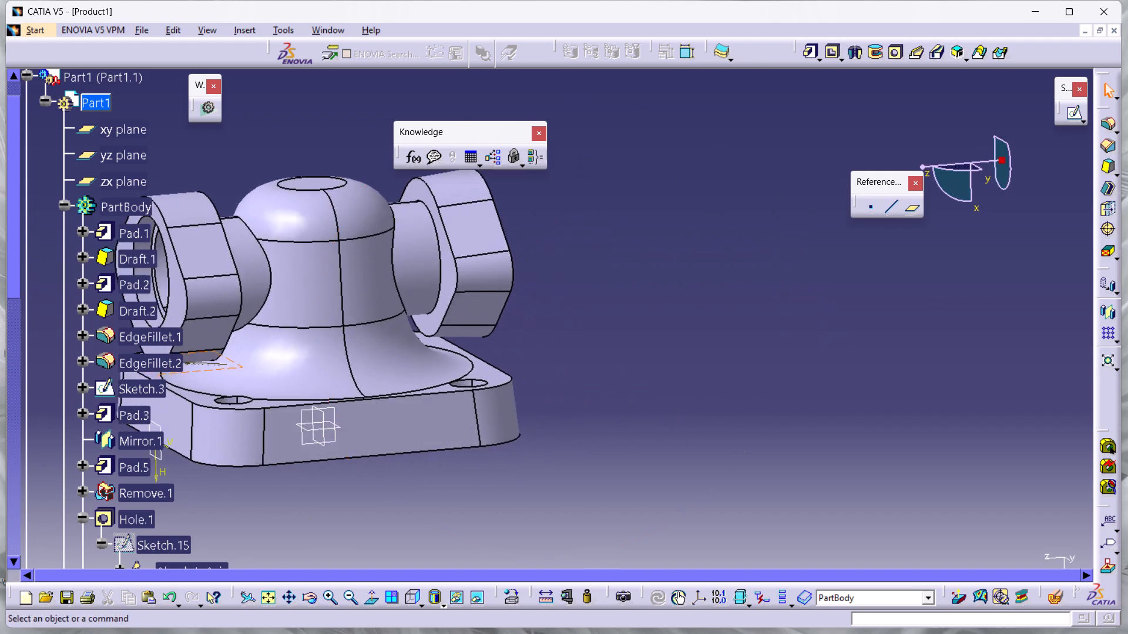
pyautogui.moveTo(504, 344); pyautogui.dragTo(713, 359, button='middle')
pyautogui.click(1103, 169)
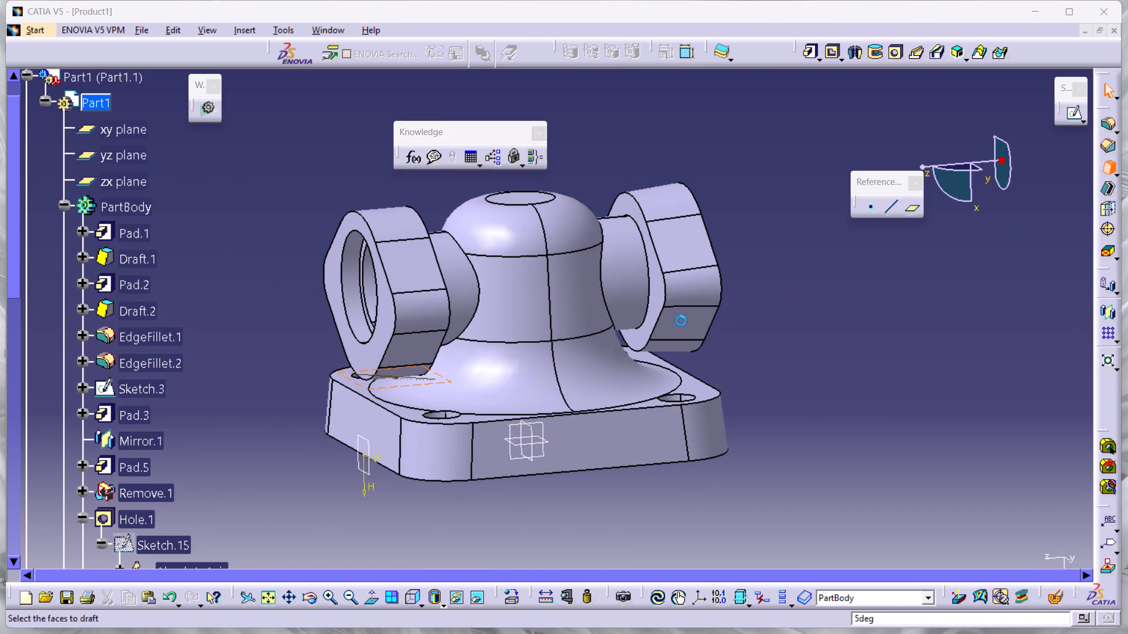
pyautogui.click(425, 298)
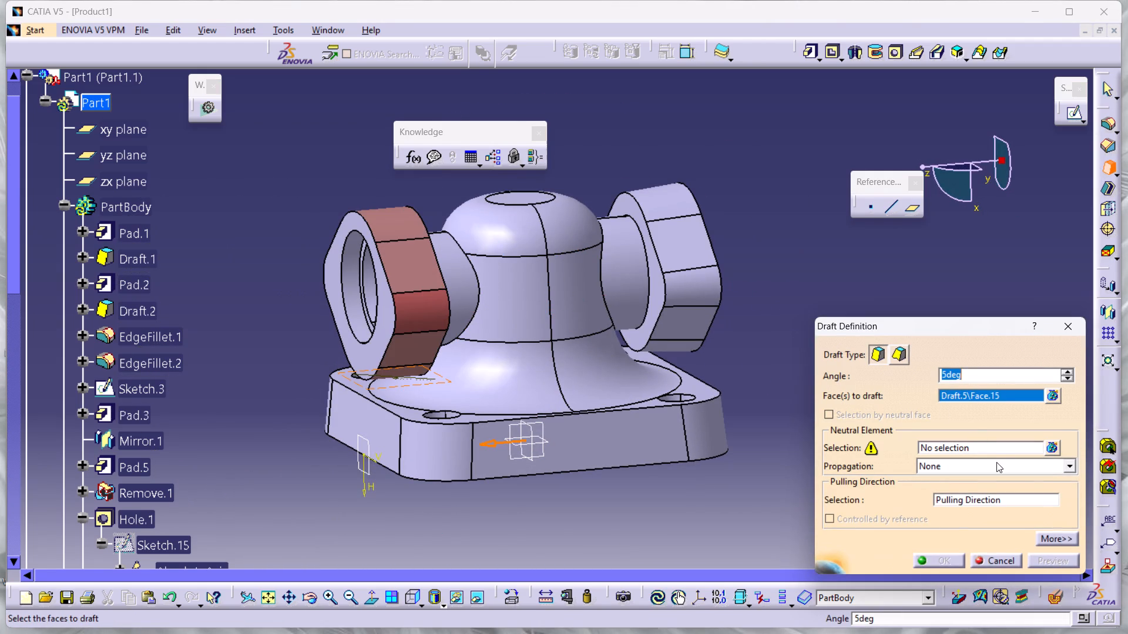
pyautogui.click(993, 446)
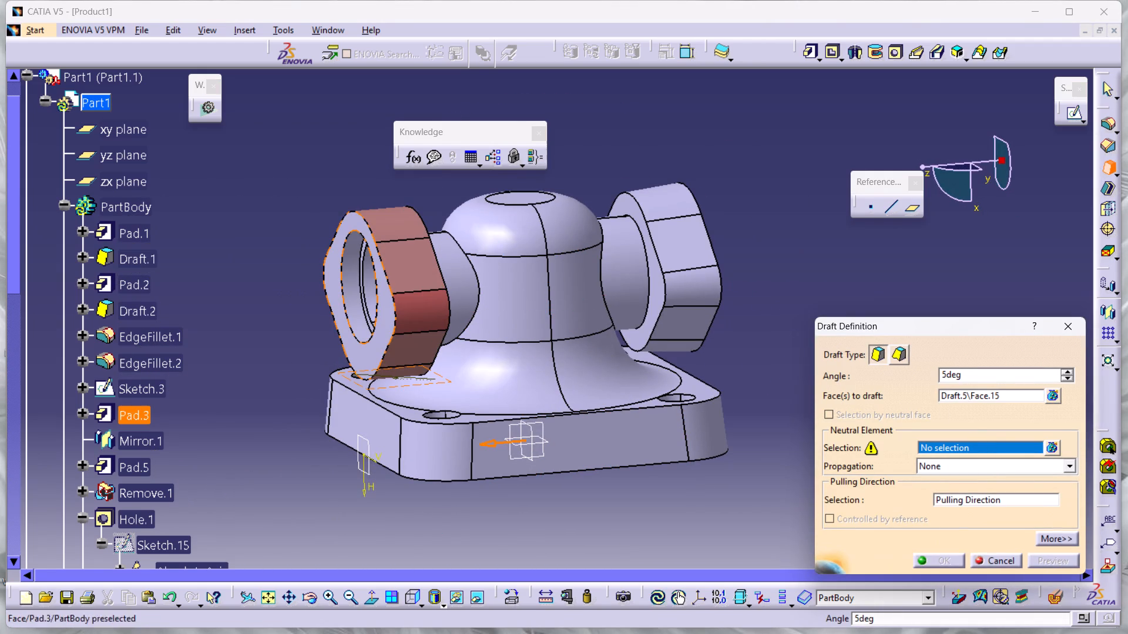
pyautogui.click(360, 353)
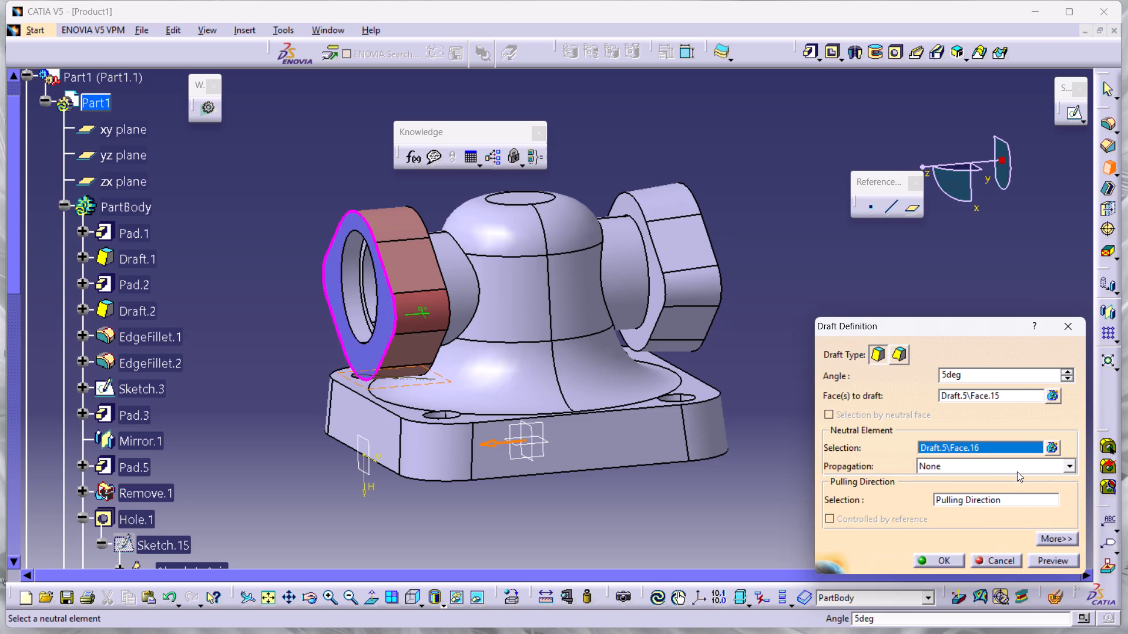
pyautogui.click(1040, 557)
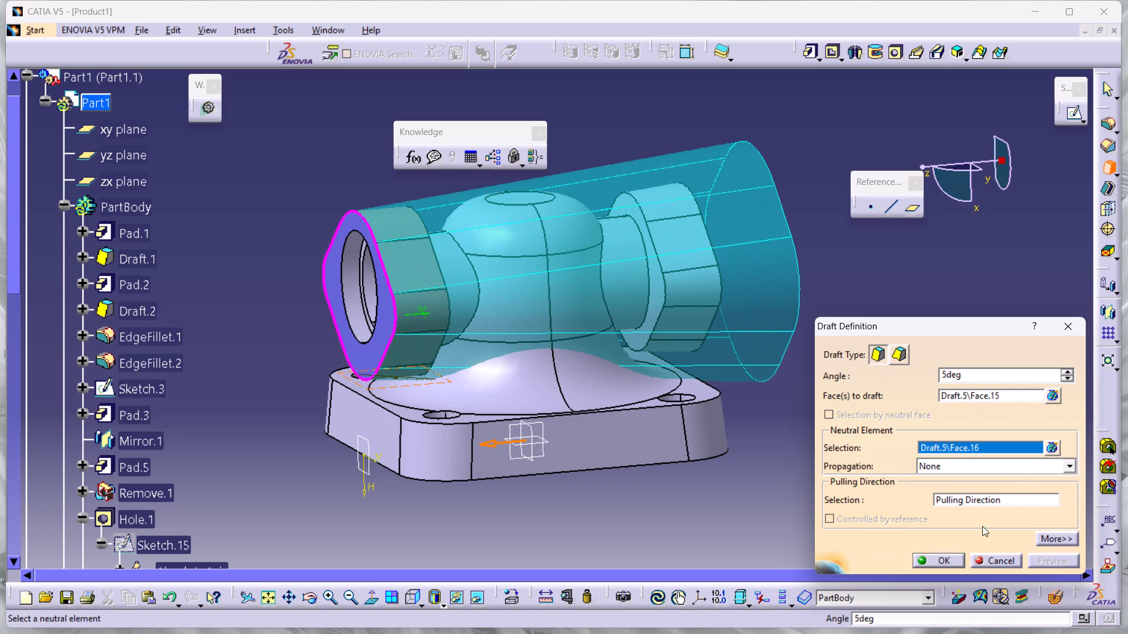
# Try the X Axis as the opposite flange draft's pulling direction, set it to the Z Axis, and preview.
pyautogui.rightClick(972, 496)
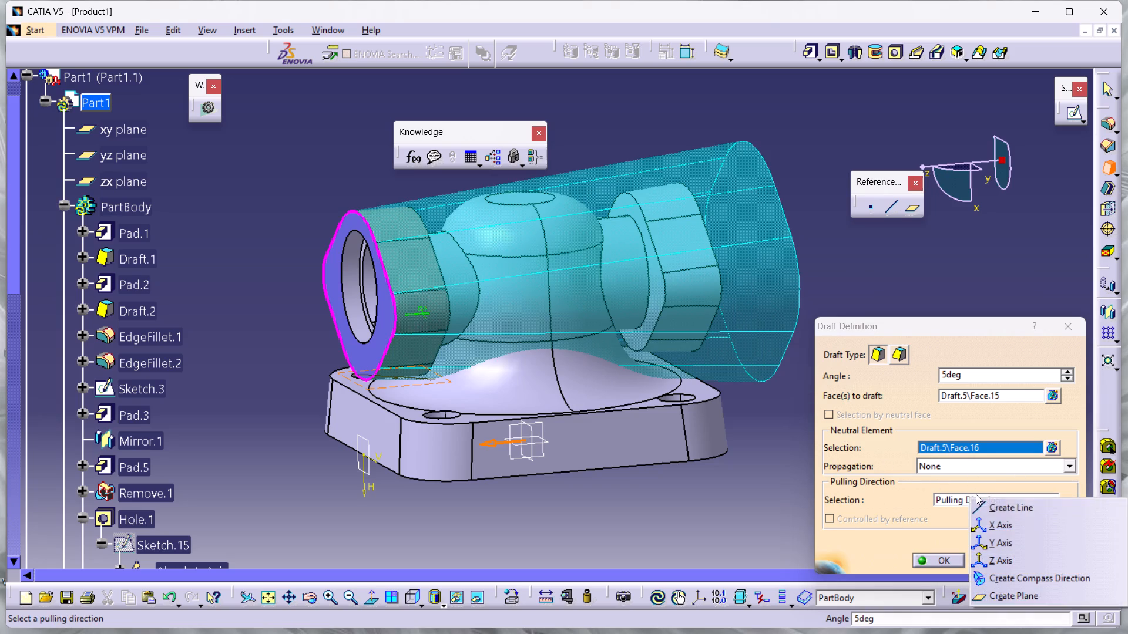
pyautogui.click(993, 524)
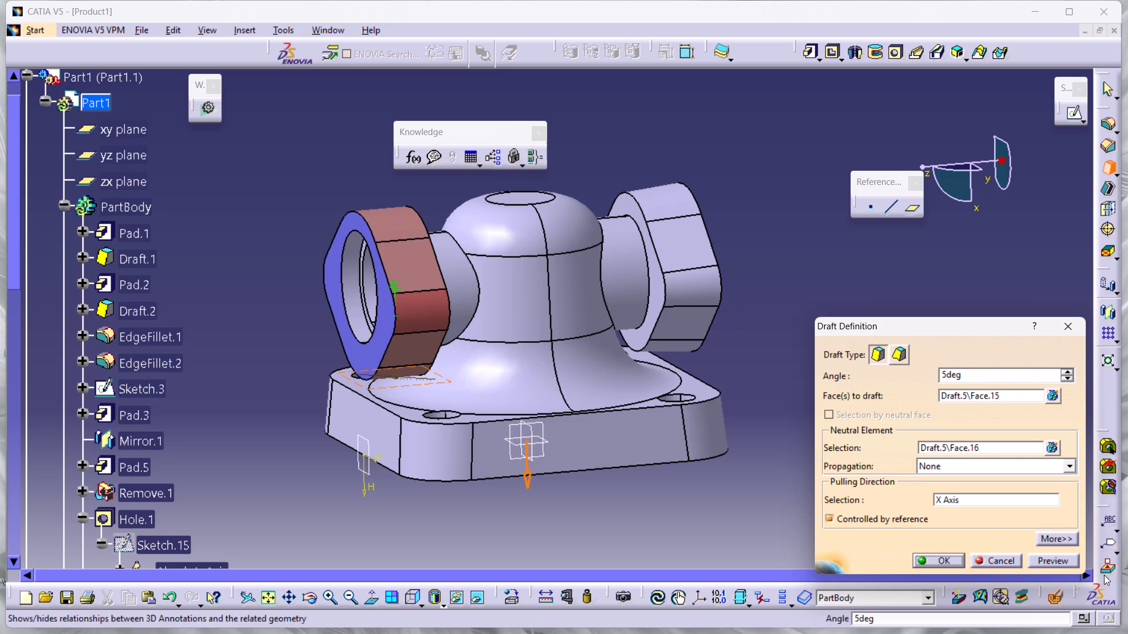
pyautogui.click(1036, 559)
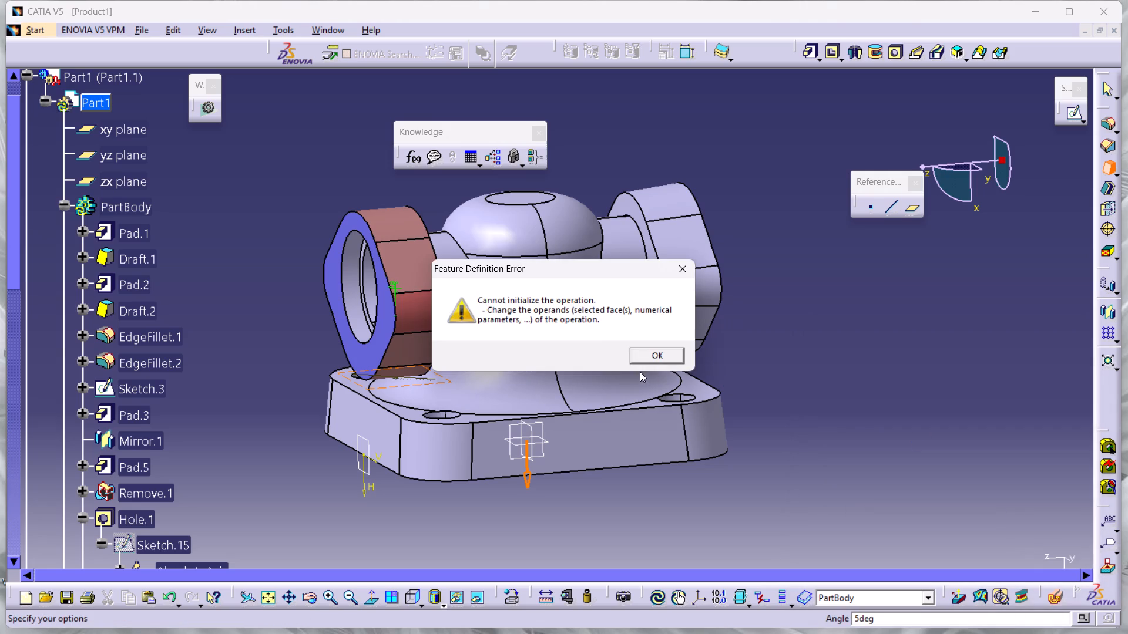
pyautogui.click(642, 359)
pyautogui.rightClick(989, 502)
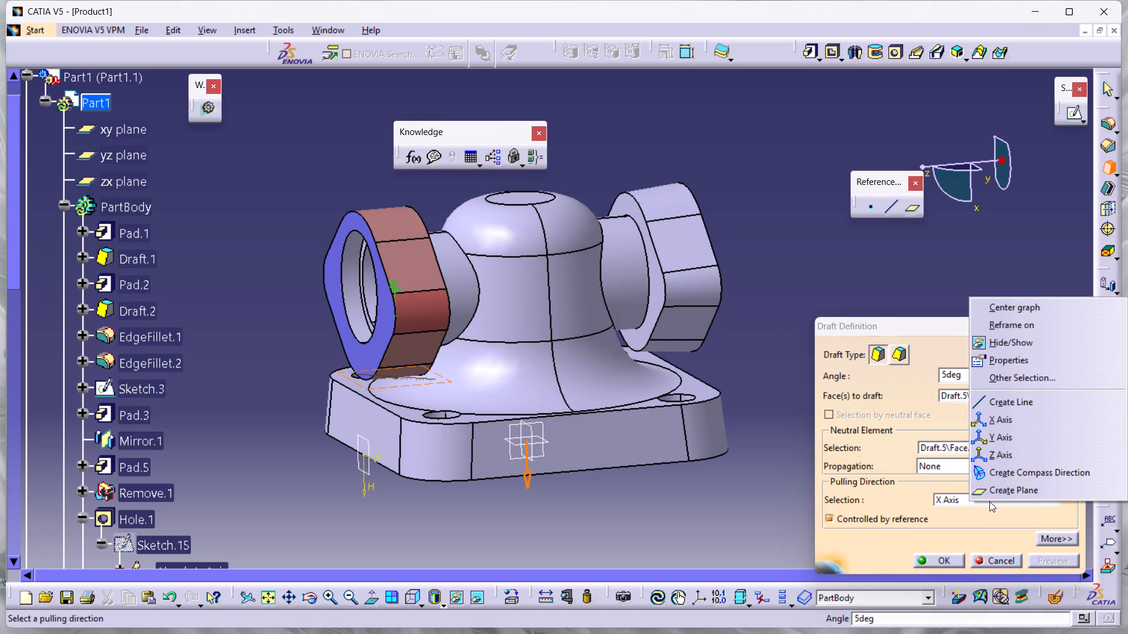
pyautogui.click(1022, 457)
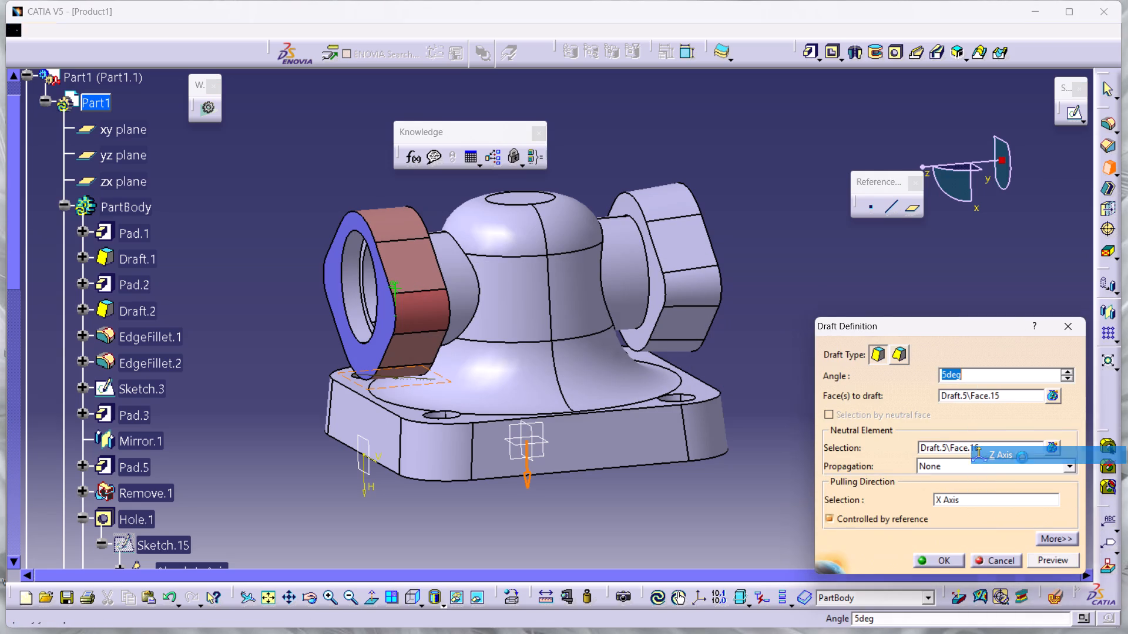
pyautogui.click(1055, 555)
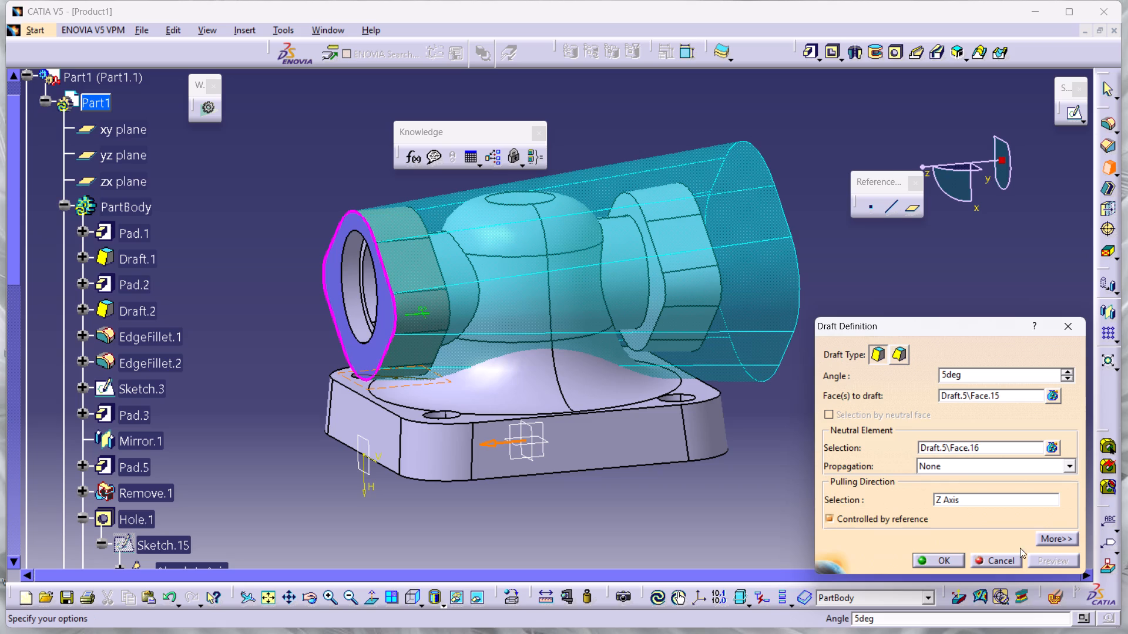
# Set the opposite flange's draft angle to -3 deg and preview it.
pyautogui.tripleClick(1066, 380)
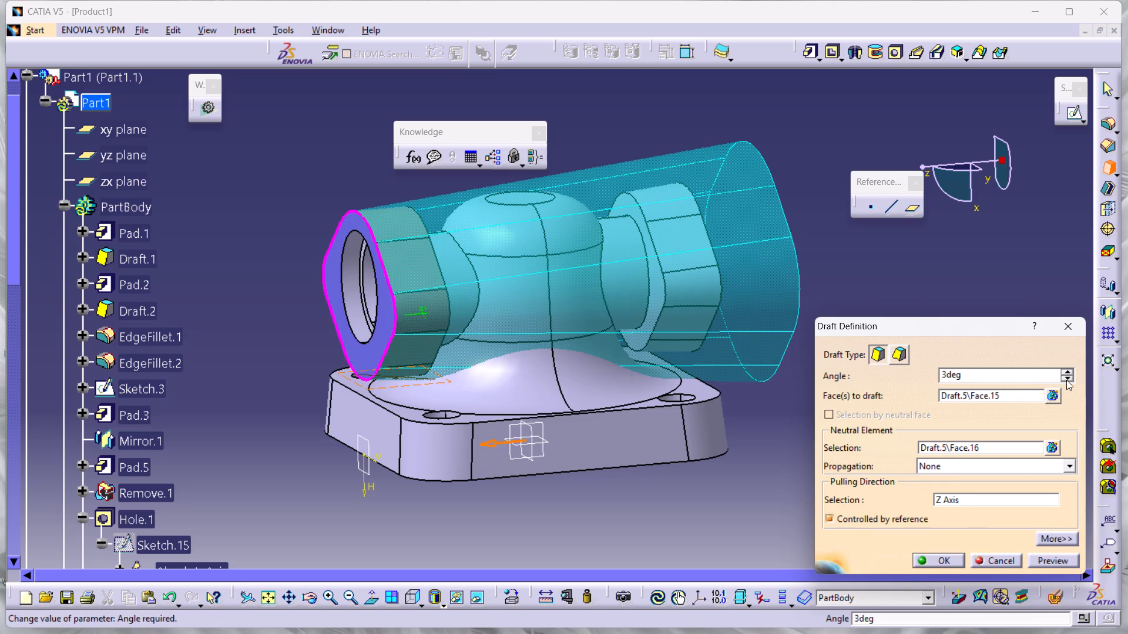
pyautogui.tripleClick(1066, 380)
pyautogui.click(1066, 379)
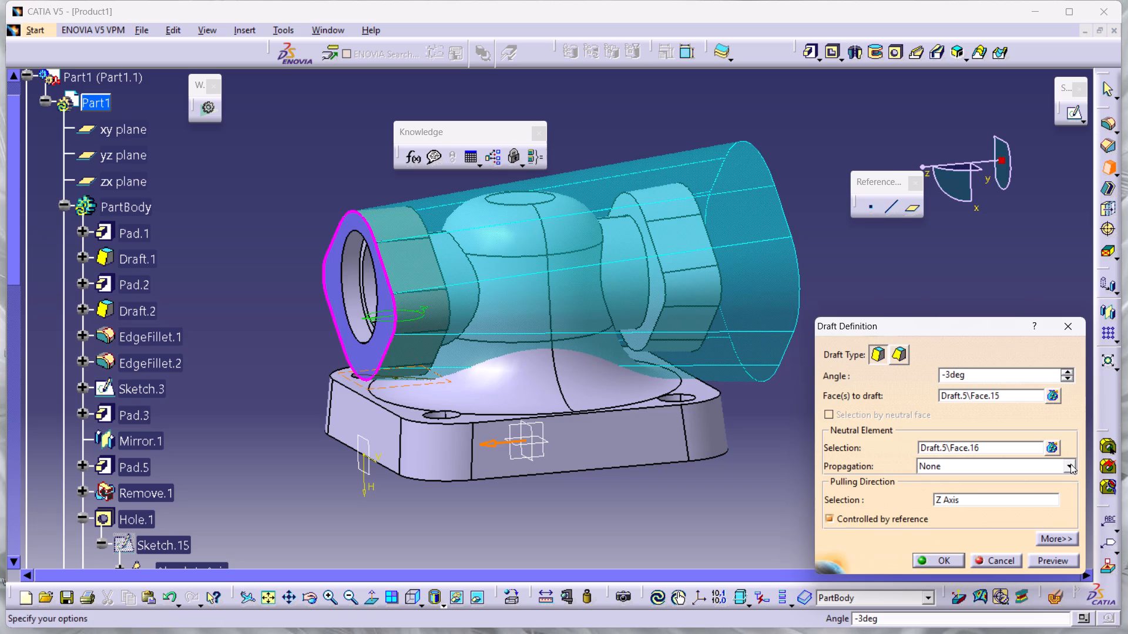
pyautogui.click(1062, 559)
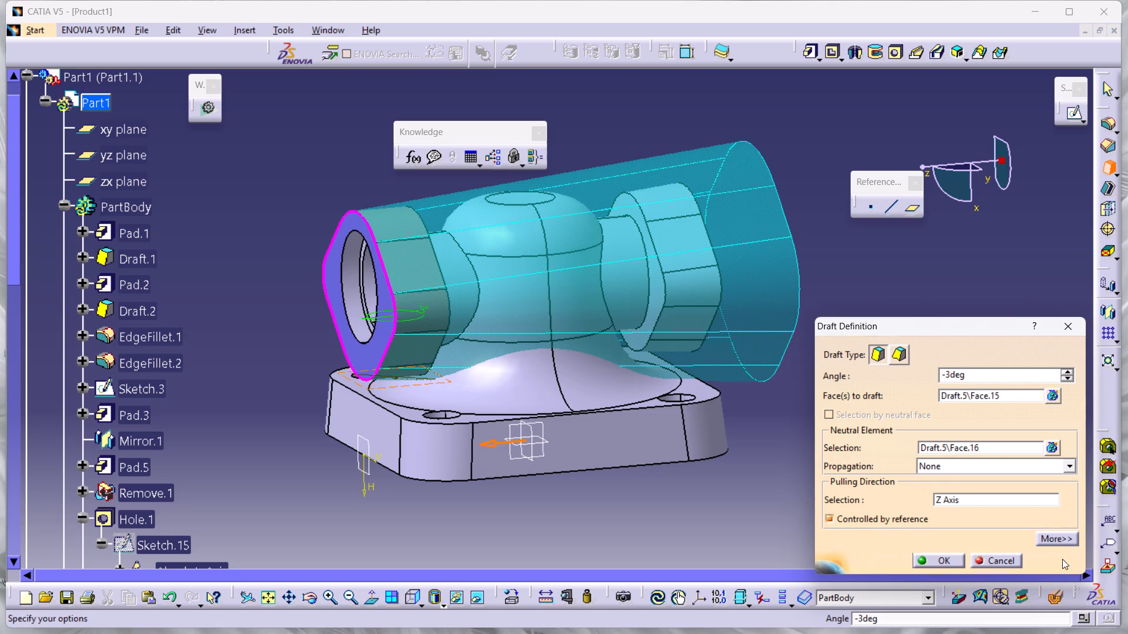
# Set the opposite flange's draft angle to -5 deg, preview it, and apply the draft.
pyautogui.doubleClick(1068, 369)
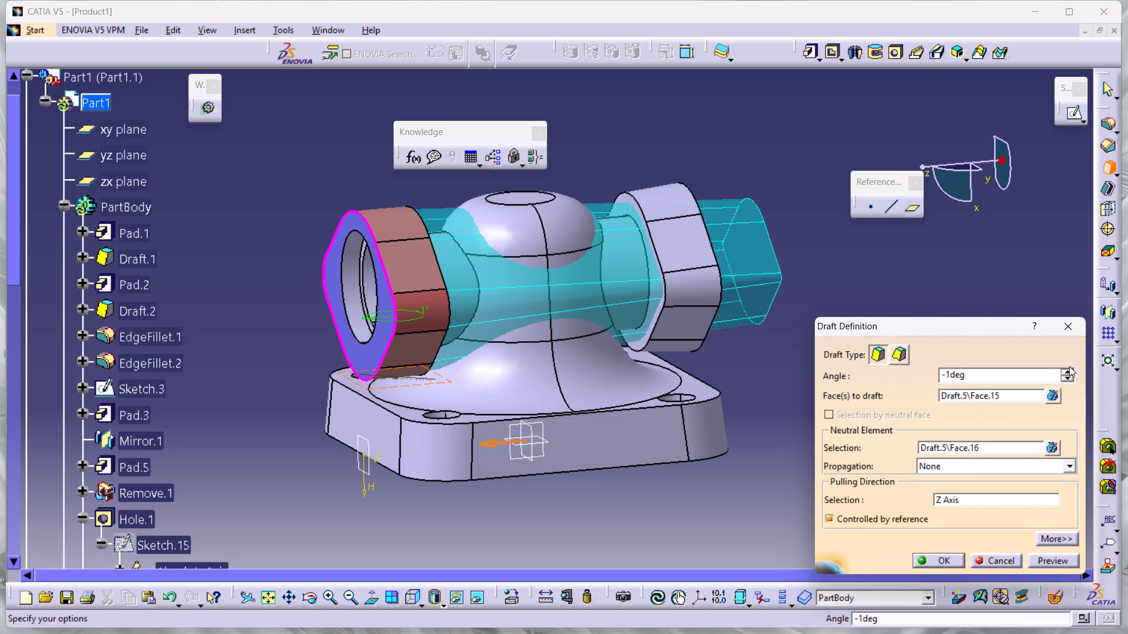
pyautogui.click(1069, 369)
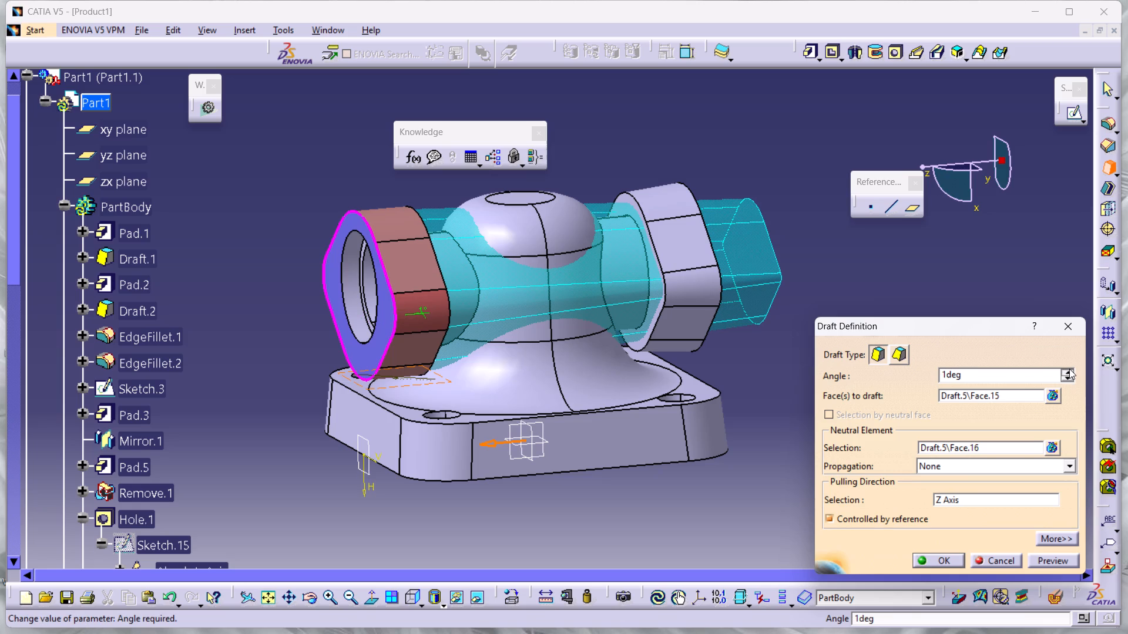
pyautogui.tripleClick(1069, 377)
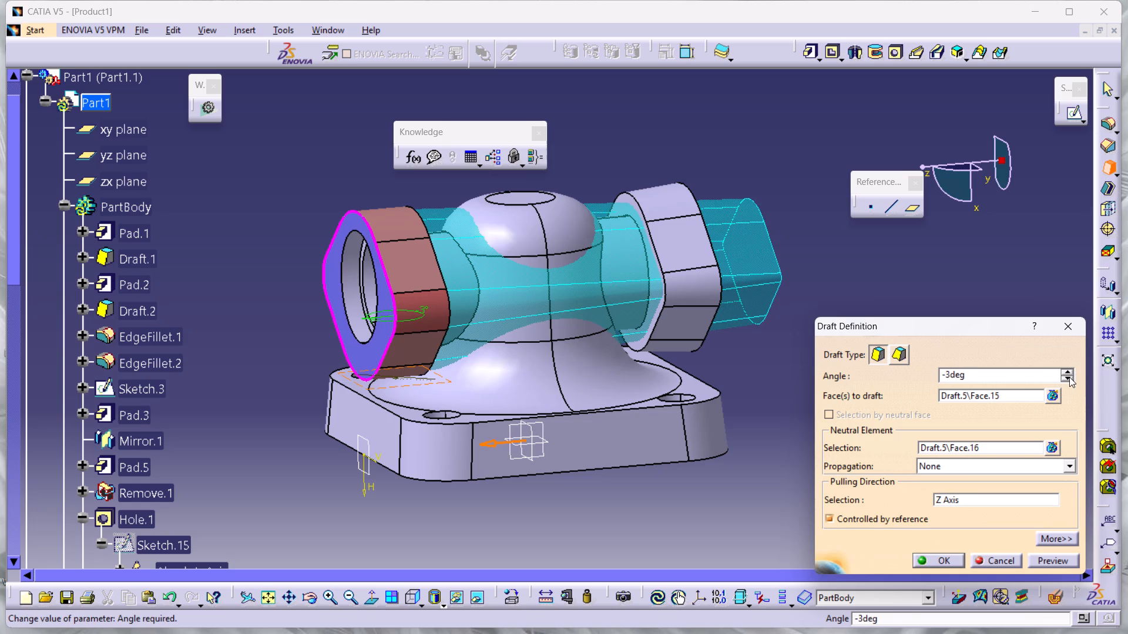
pyautogui.doubleClick(1069, 377)
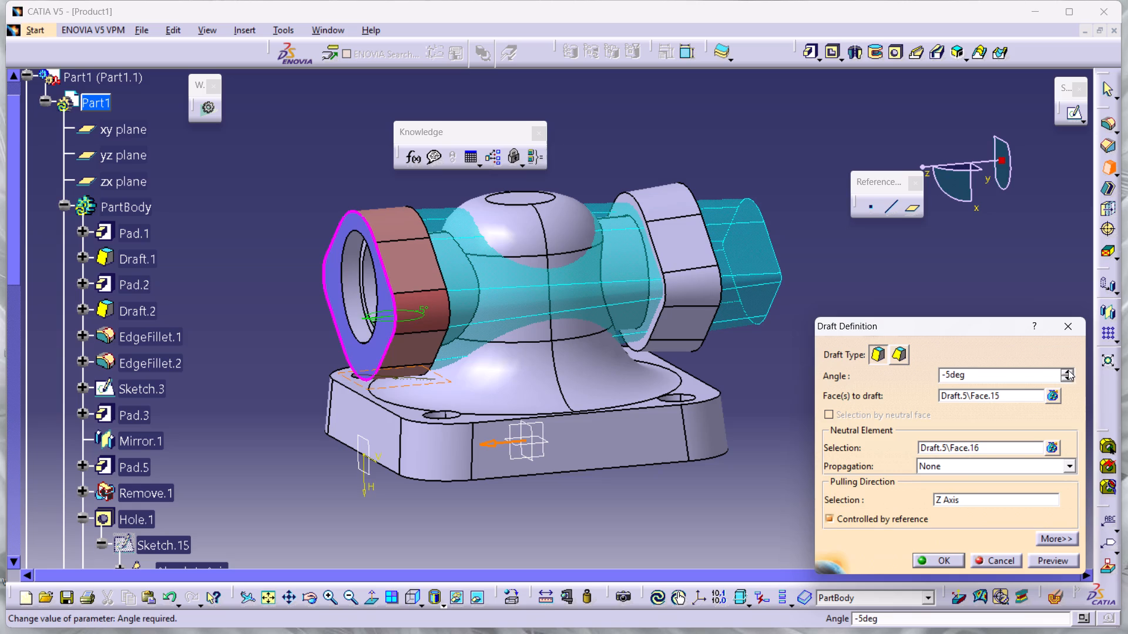
pyautogui.click(1068, 370)
pyautogui.click(1068, 370)
pyautogui.tripleClick(1013, 372)
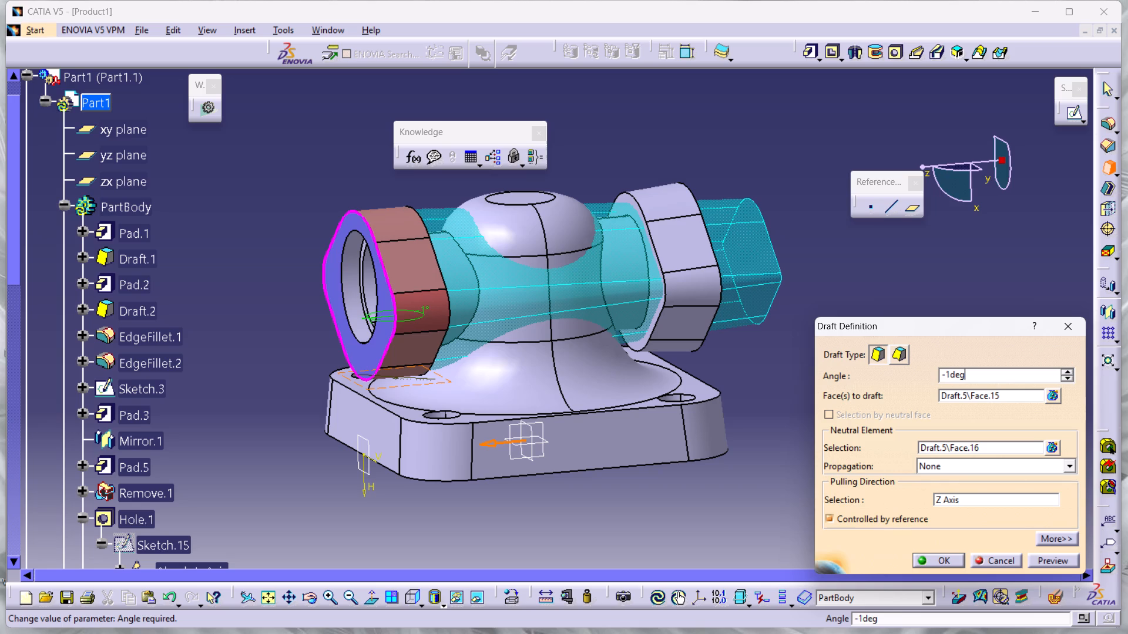
pyautogui.click(1013, 372)
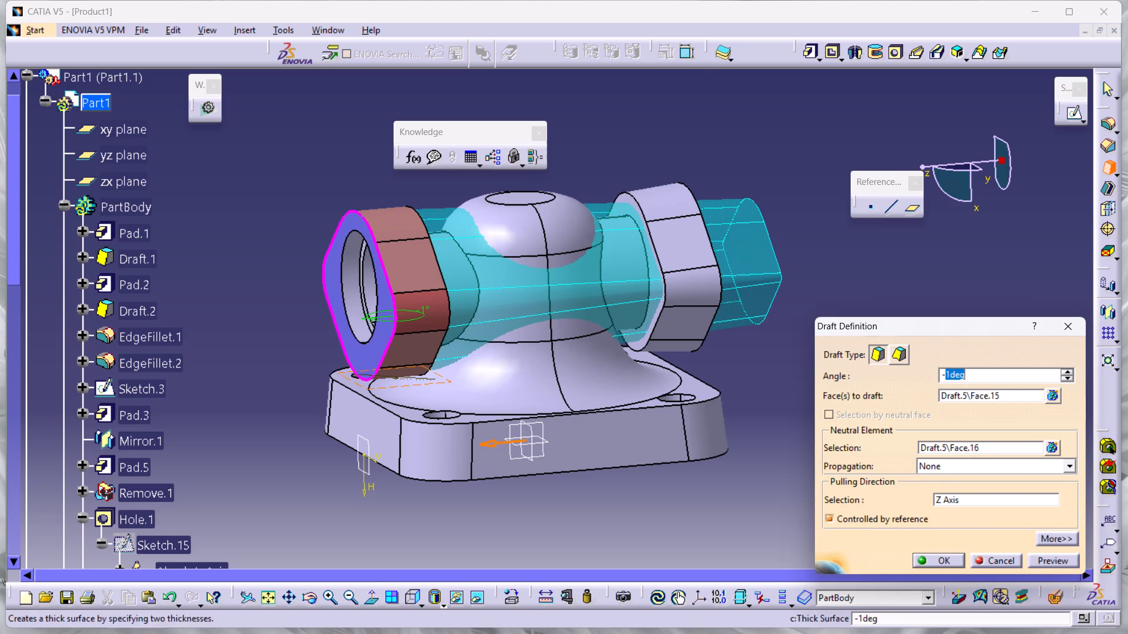
pyautogui.press('5')
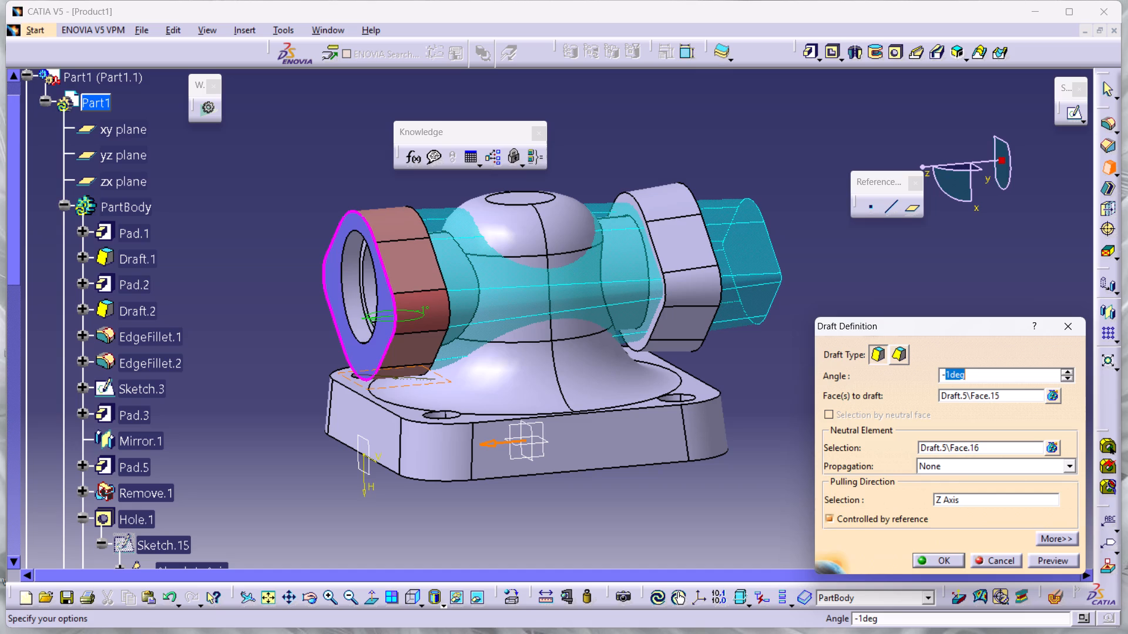
pyautogui.click(1052, 561)
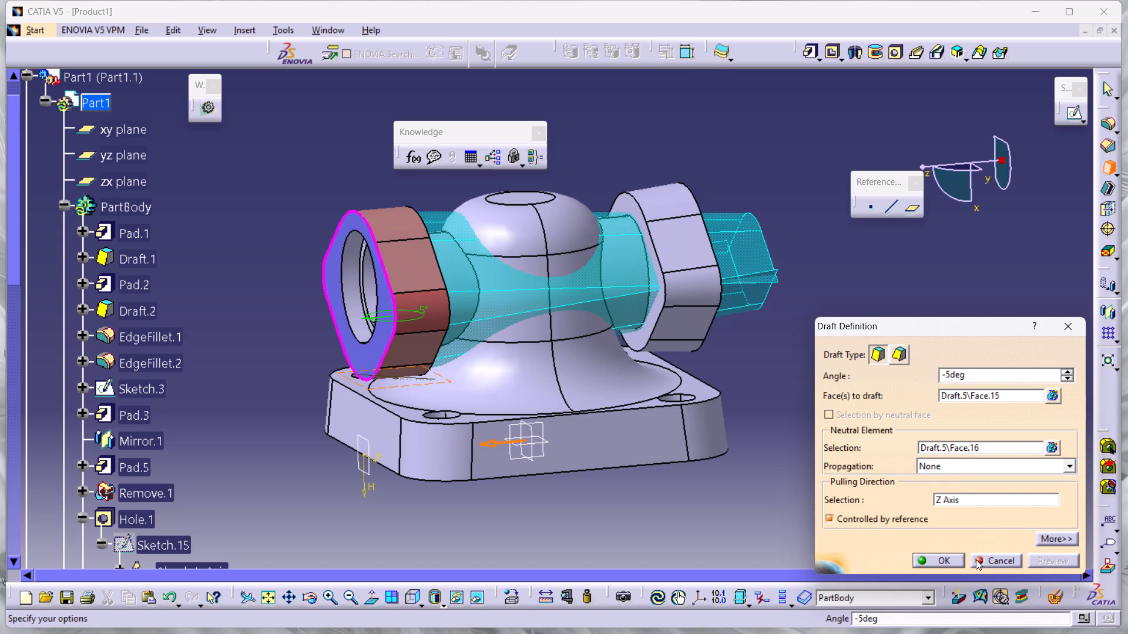
pyautogui.click(938, 562)
pyautogui.click(827, 521)
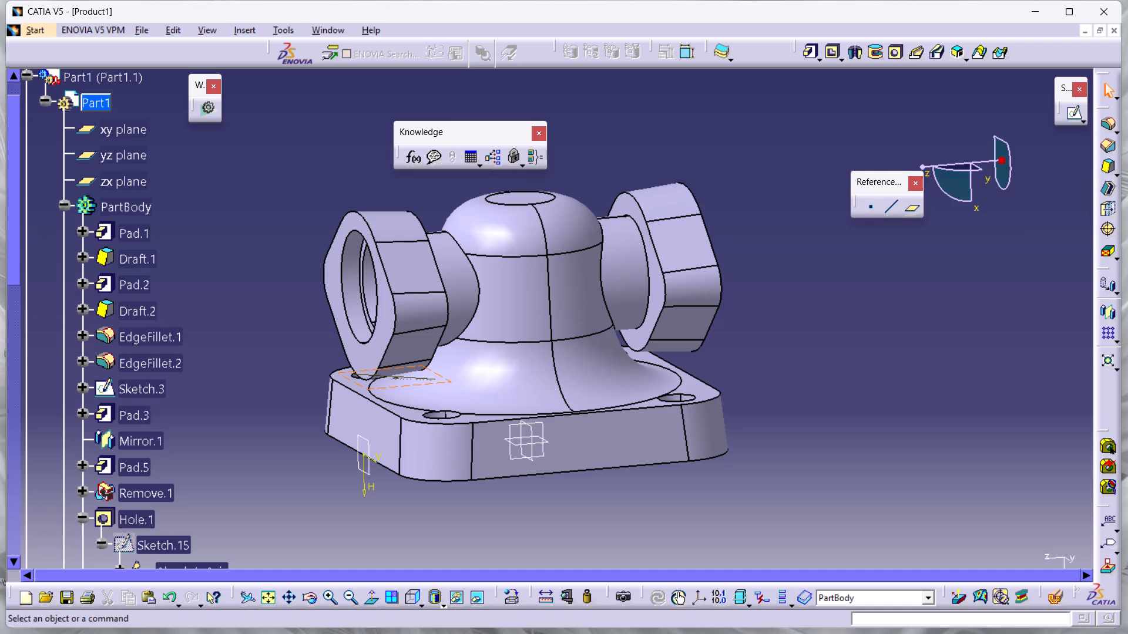
# Examine the drafted flanges, the central body, and the base's underside and counterbored holes from several viewing angles.
pyautogui.keyDown('ctrl'); pyautogui.moveTo(917, 362); pyautogui.dragTo(781, 386, button='middle'); pyautogui.keyUp('ctrl')
pyautogui.keyDown('ctrl'); pyautogui.moveTo(773, 404); pyautogui.dragTo(496, 434, button='middle'); pyautogui.keyUp('ctrl')
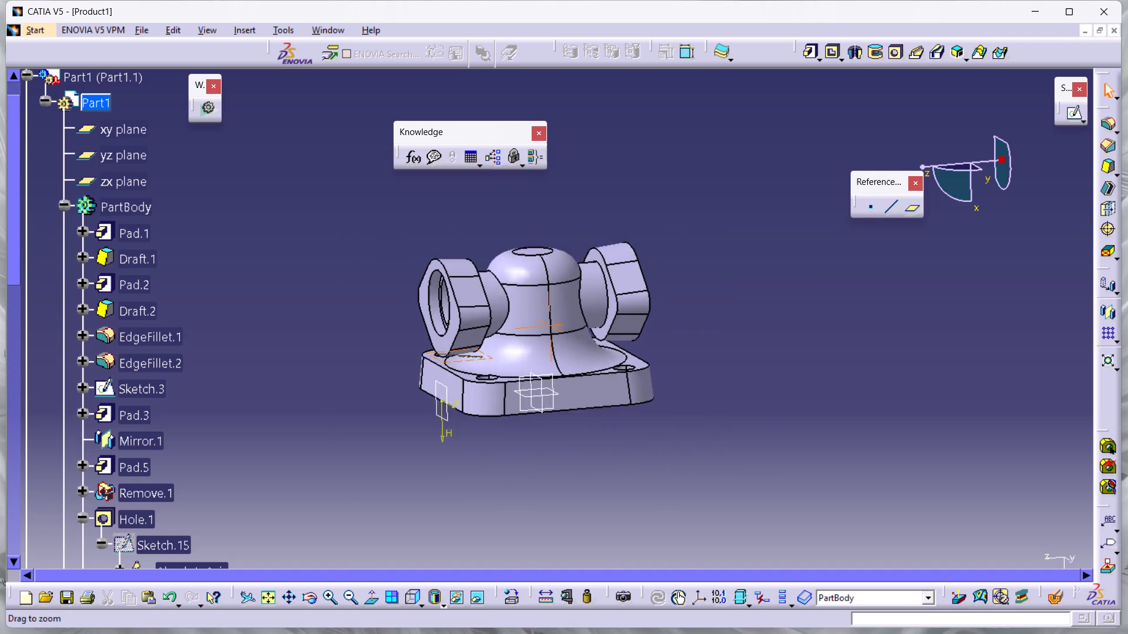
pyautogui.keyDown('ctrl'); pyautogui.moveTo(496, 434); pyautogui.dragTo(545, 350, button='middle'); pyautogui.keyUp('ctrl')
pyautogui.moveTo(939, 379); pyautogui.dragTo(864, 359, button='middle')
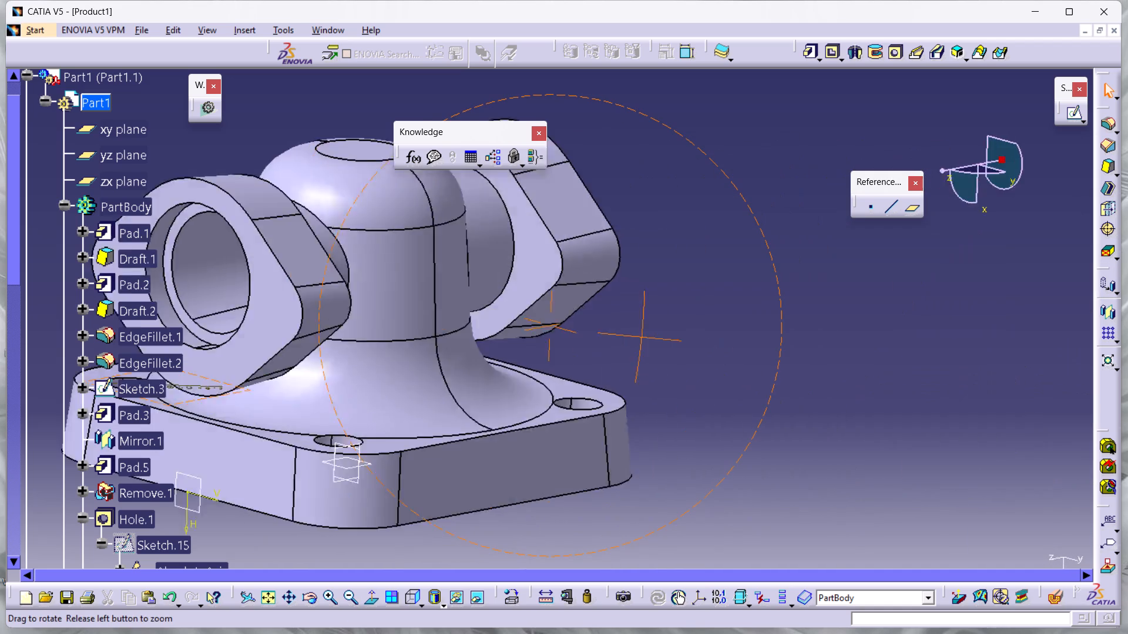
pyautogui.moveTo(864, 359); pyautogui.dragTo(522, 305, button='middle')
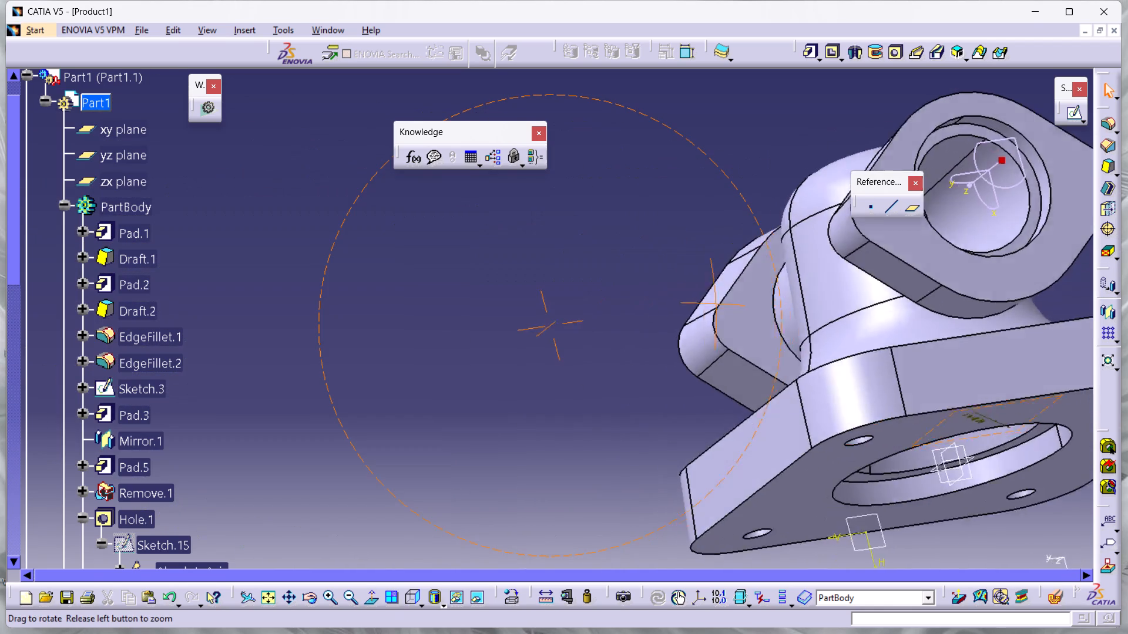
pyautogui.moveTo(522, 305); pyautogui.dragTo(742, 448, button='middle')
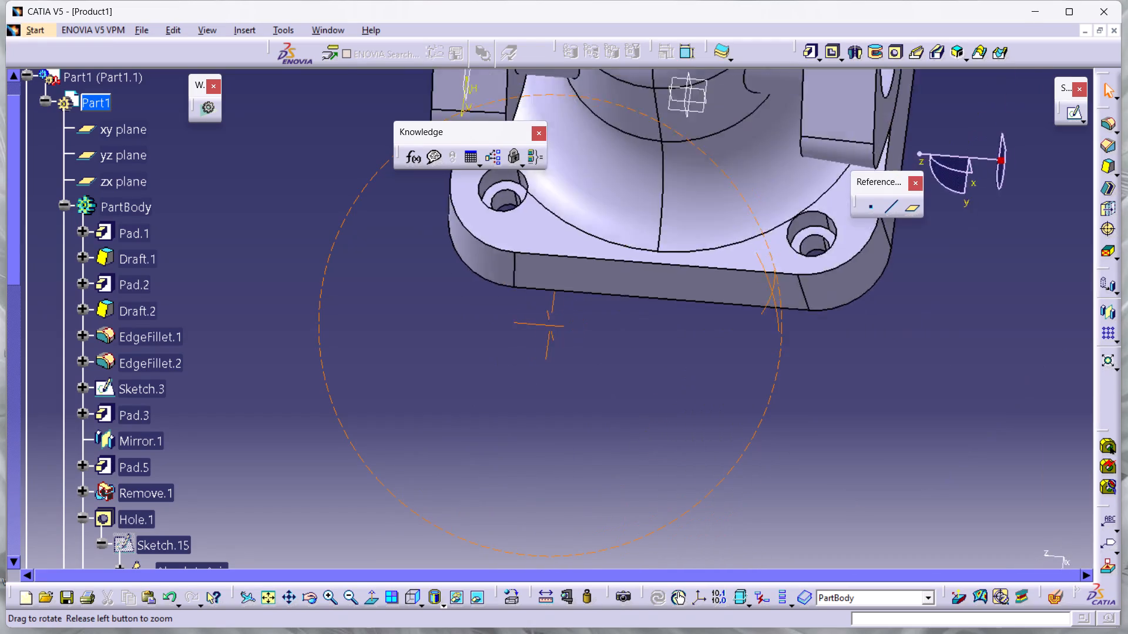
pyautogui.moveTo(742, 448); pyautogui.dragTo(780, 333, button='middle')
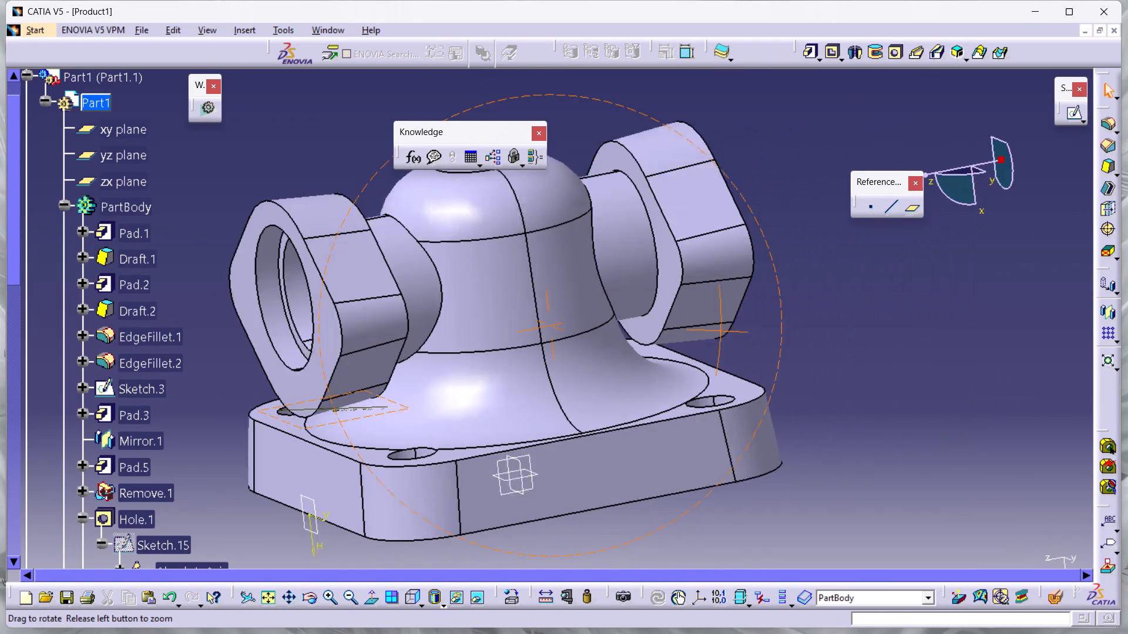
pyautogui.moveTo(780, 333); pyautogui.dragTo(781, 333, button='middle')
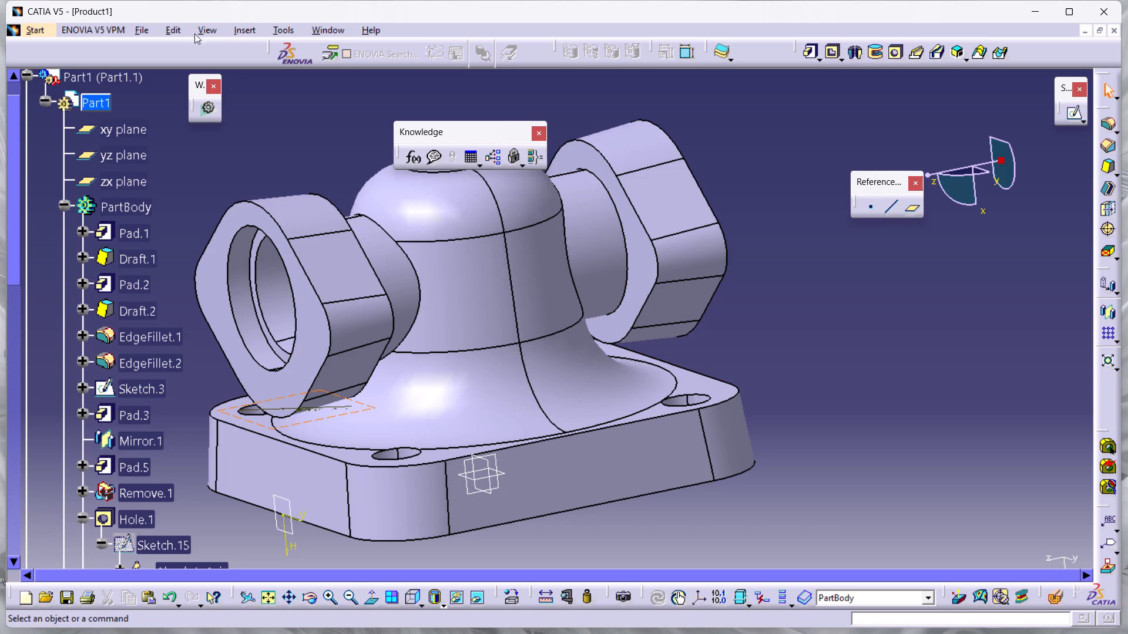
# Bring up the file commands for saving the model.
pyautogui.click(139, 29)
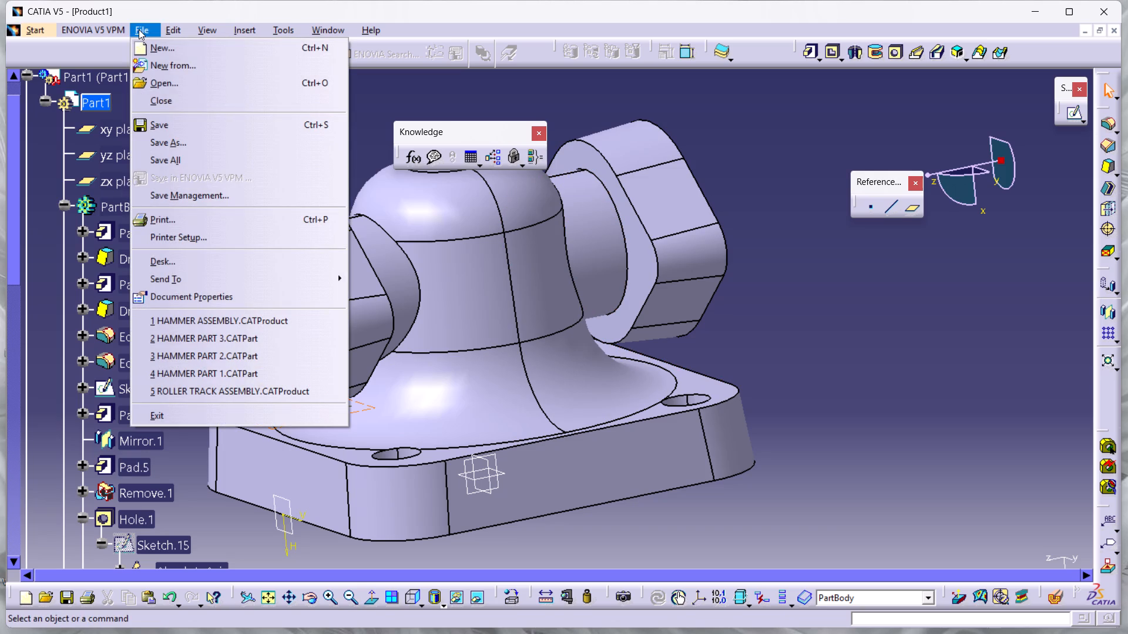
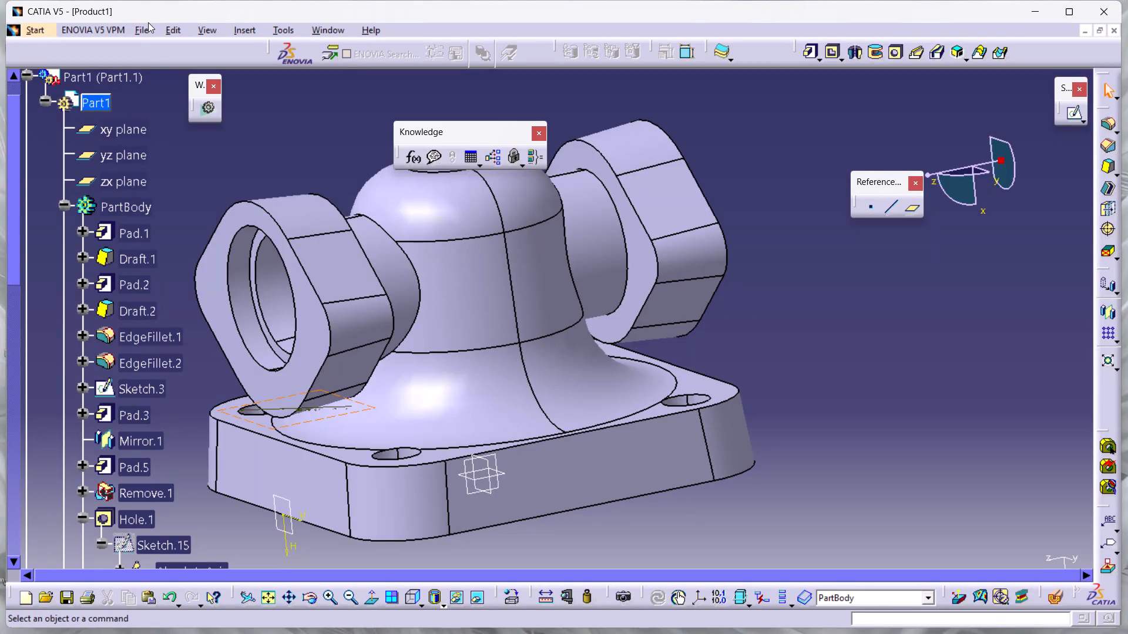
# Start saving the part under a new name and browse to the part design folder inside the catia folder.
pyautogui.click(145, 25)
pyautogui.click(174, 141)
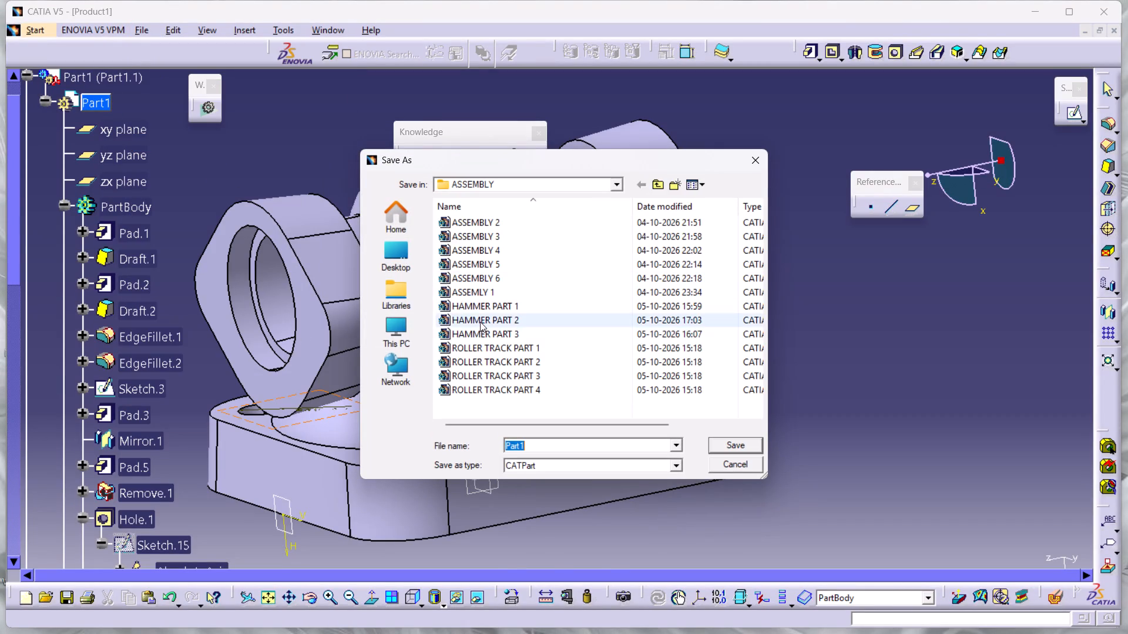
pyautogui.scroll(-8, 479, 322)
pyautogui.scroll(12, 479, 322)
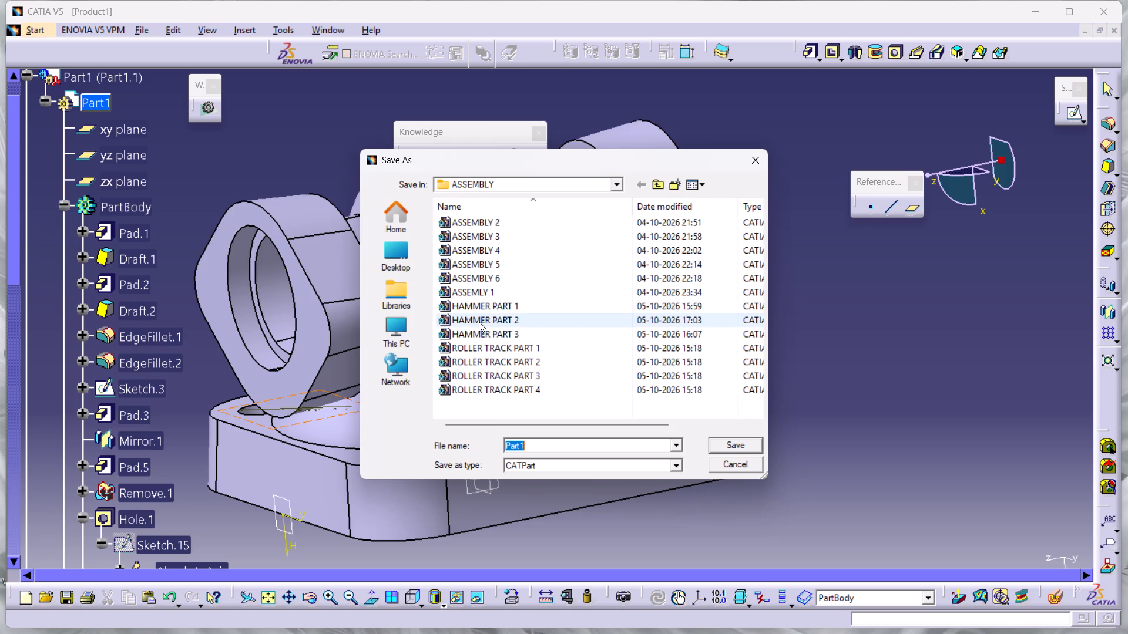
pyautogui.scroll(12, 479, 322)
pyautogui.scroll(-4, 485, 349)
pyautogui.scroll(4, 485, 349)
pyautogui.scroll(-5, 485, 349)
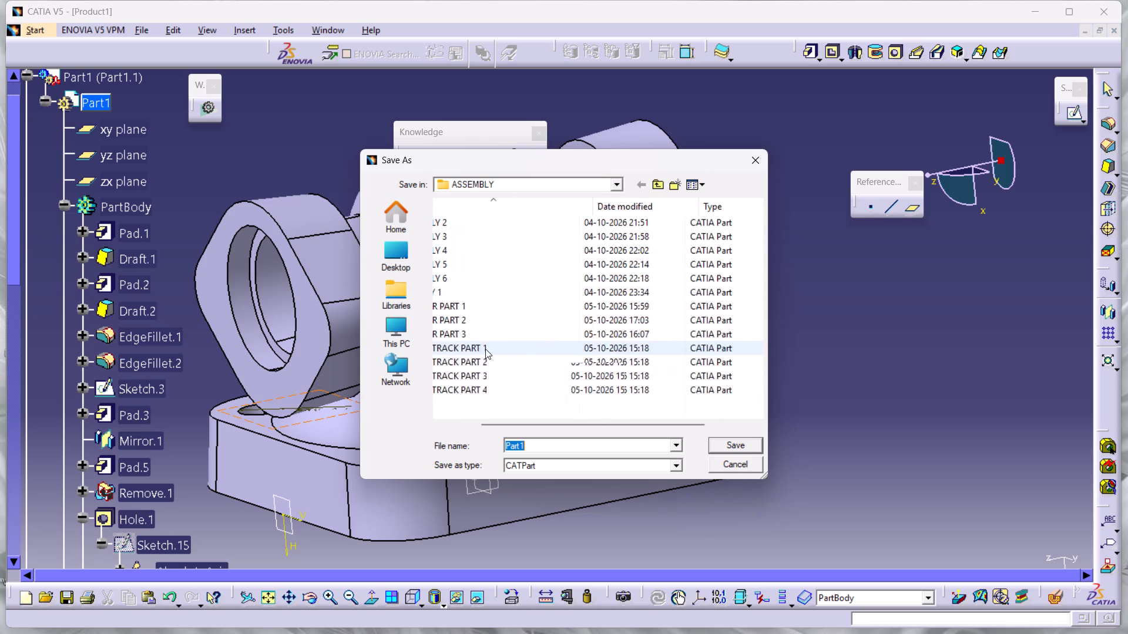
pyautogui.scroll(5, 485, 349)
pyautogui.click(616, 181)
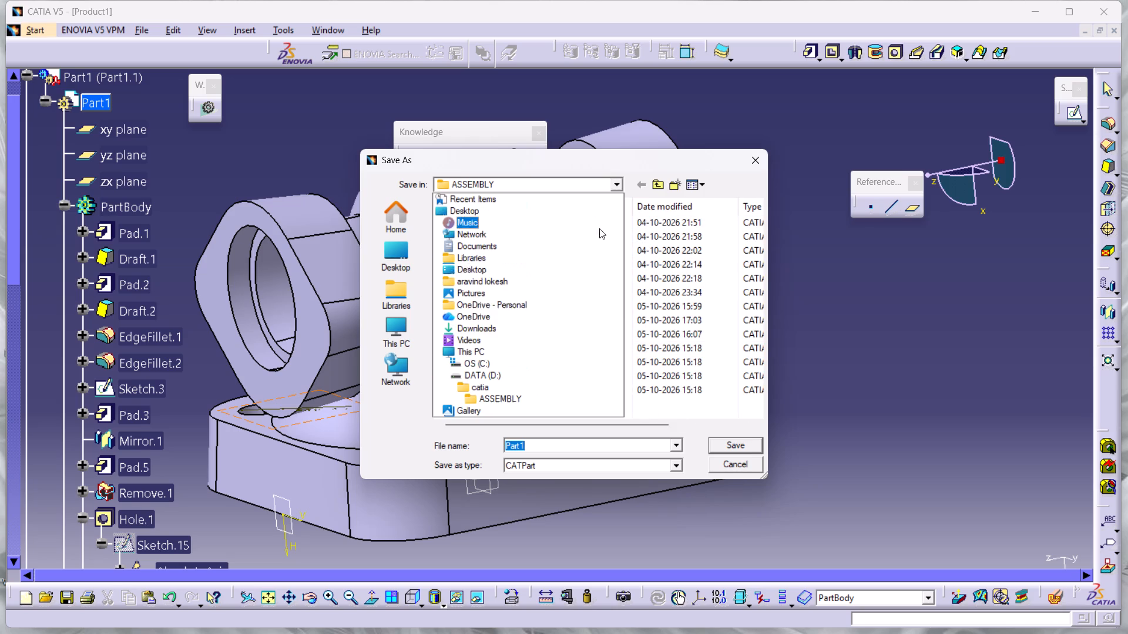
pyautogui.scroll(-2, 524, 382)
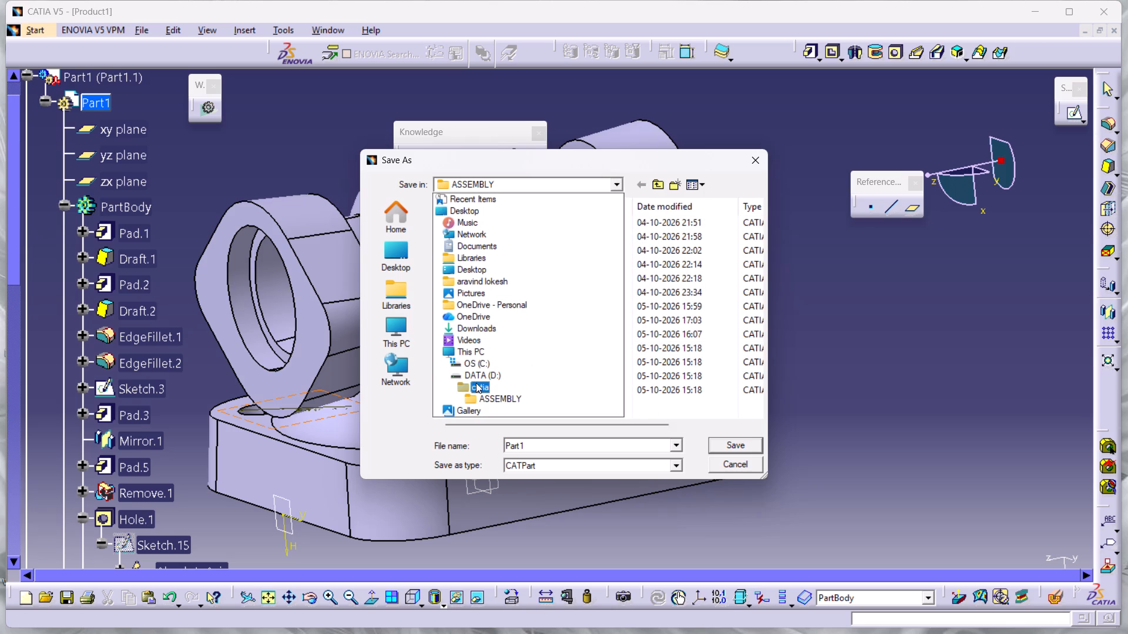
pyautogui.click(477, 384)
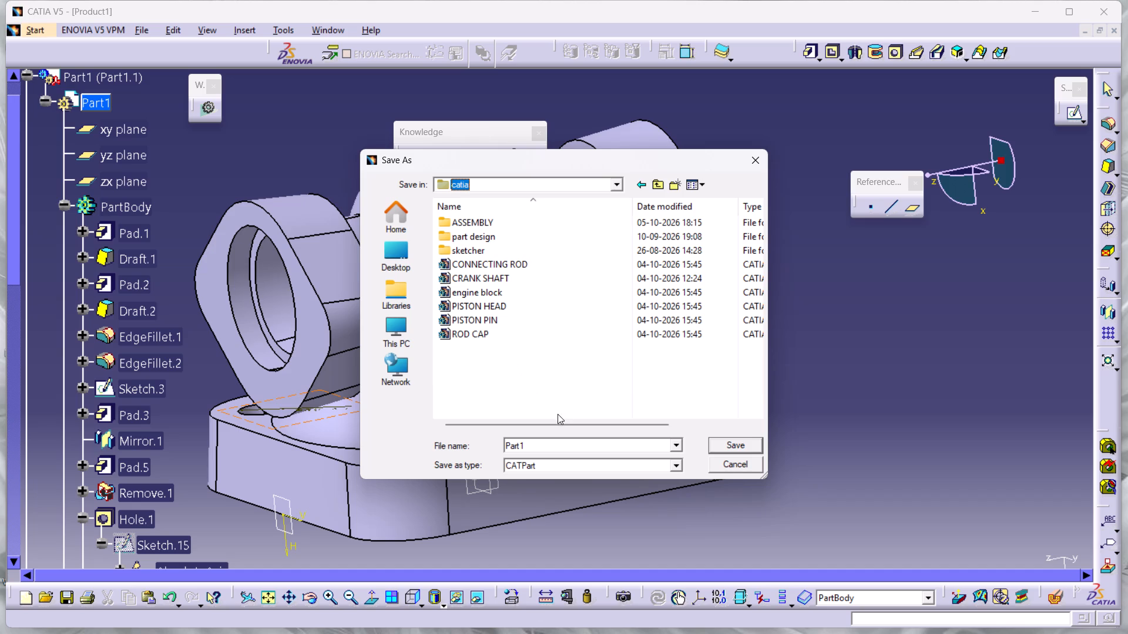
pyautogui.click(508, 232)
pyautogui.doubleClick(549, 237)
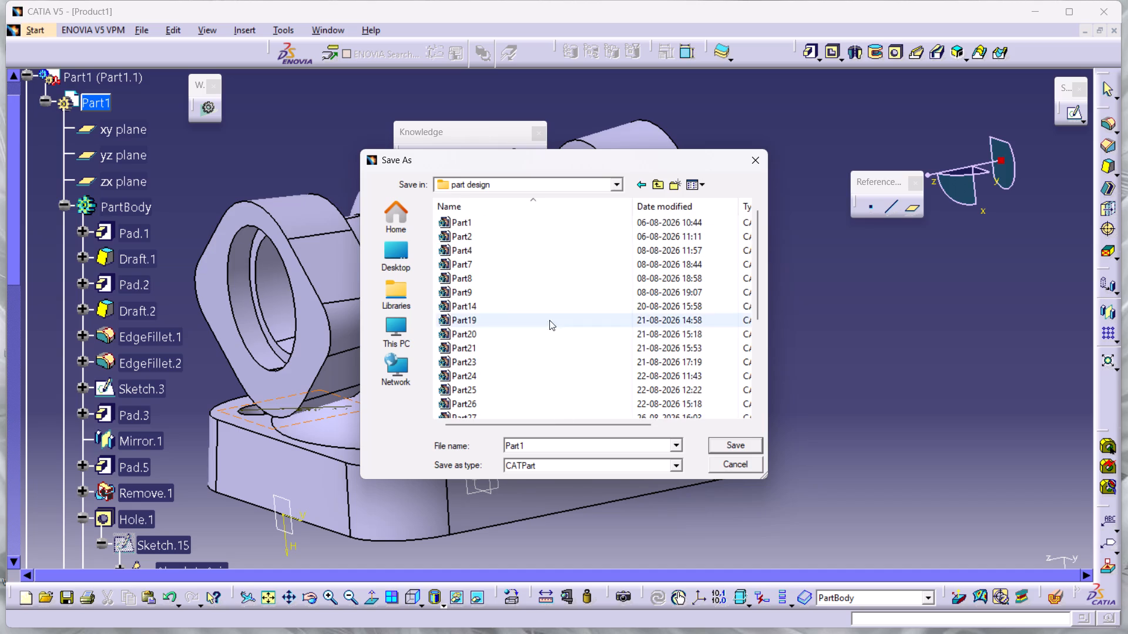
# Name the file Part38 and save it in the part design folder, agreeing to update the links in session.
pyautogui.scroll(-11, 491, 345)
pyautogui.scroll(8, 496, 375)
pyautogui.scroll(-5, 496, 375)
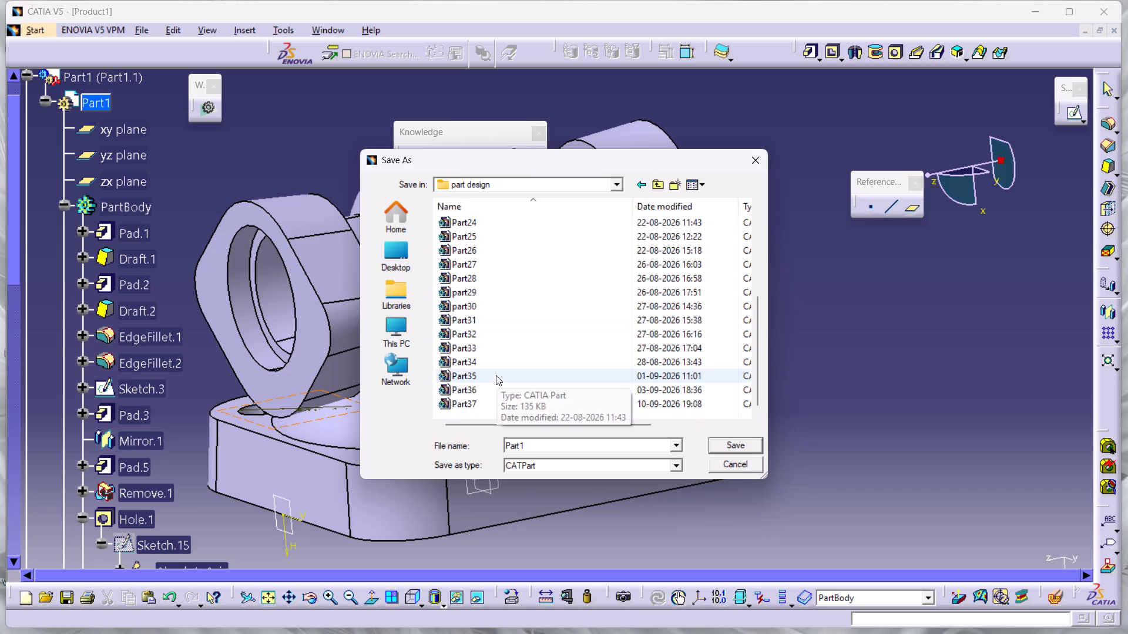
pyautogui.scroll(-2, 496, 375)
pyautogui.click(584, 450)
pyautogui.click(584, 449)
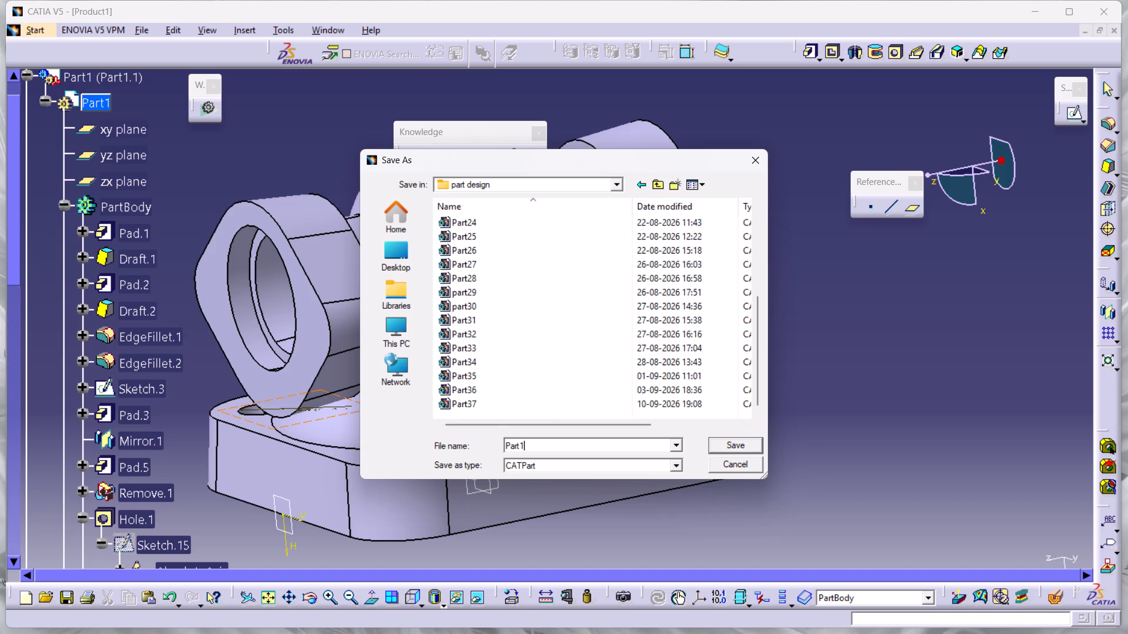
pyautogui.press('BackSpace')
pyautogui.write('38')
pyautogui.click(739, 439)
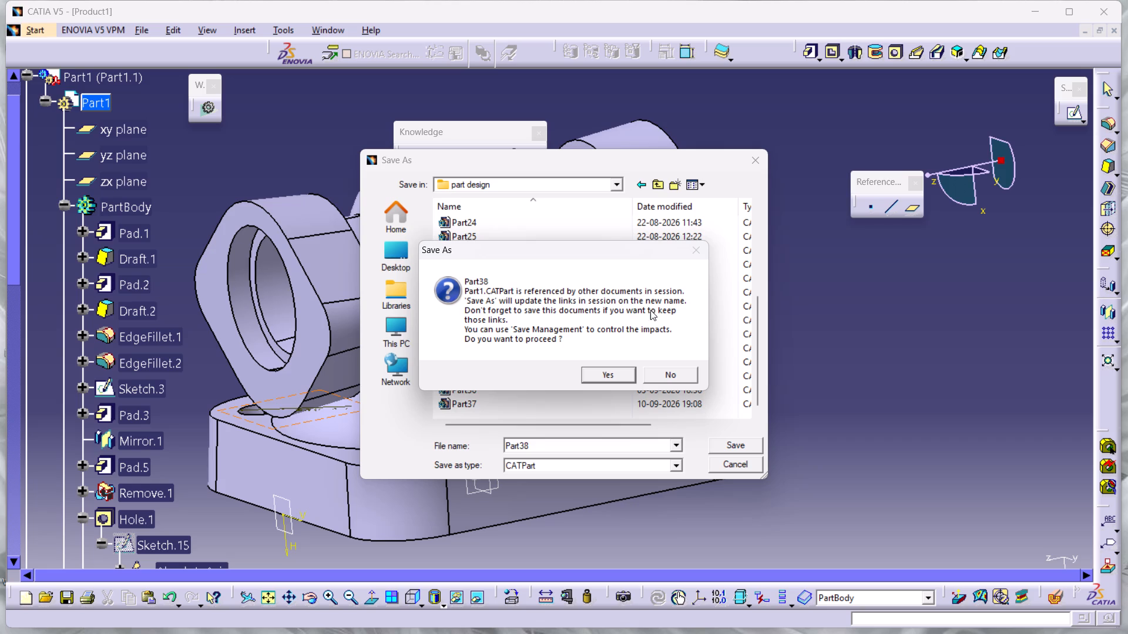
pyautogui.click(615, 376)
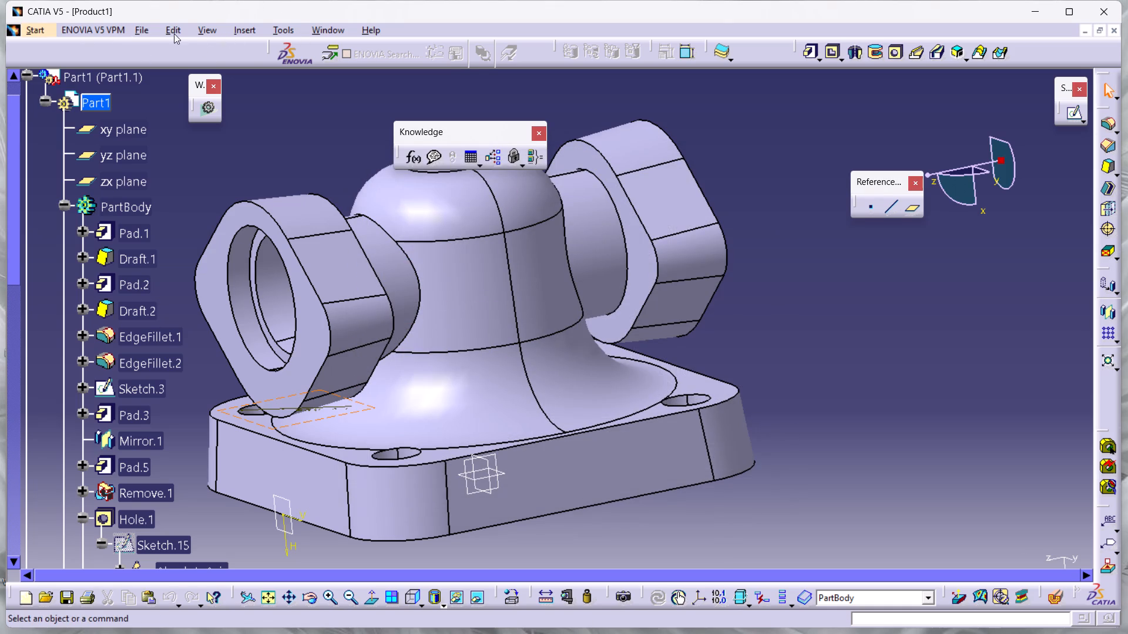
# Create a new A3 ISO drawing of the part in the Drafting workbench, using the all-views automatic layout.
pyautogui.click(51, 31)
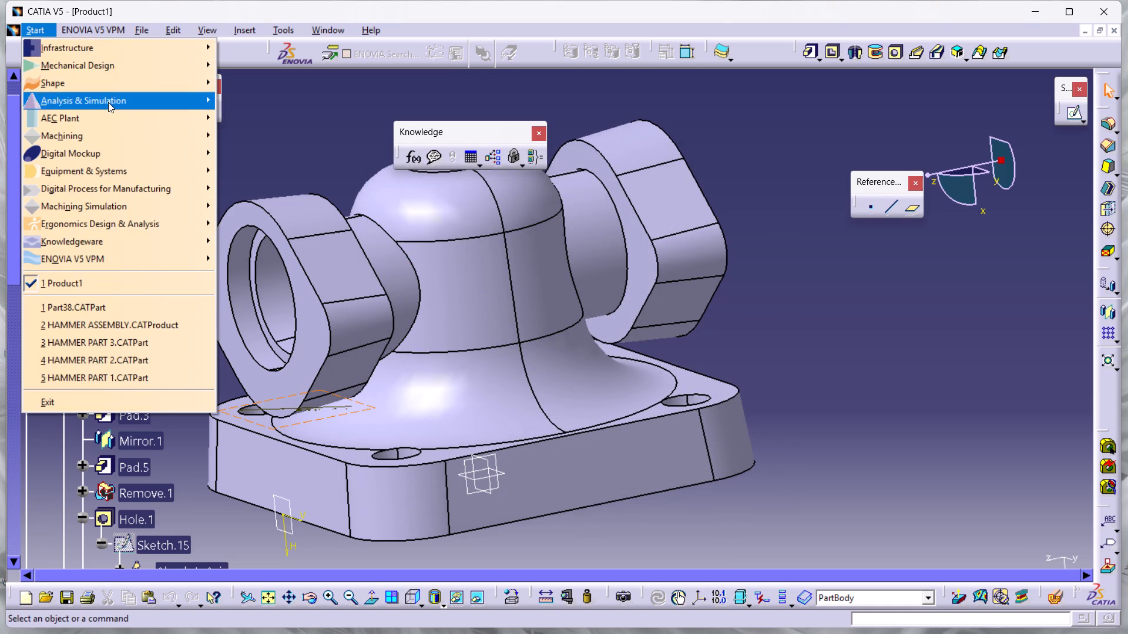
pyautogui.click(112, 69)
pyautogui.click(308, 201)
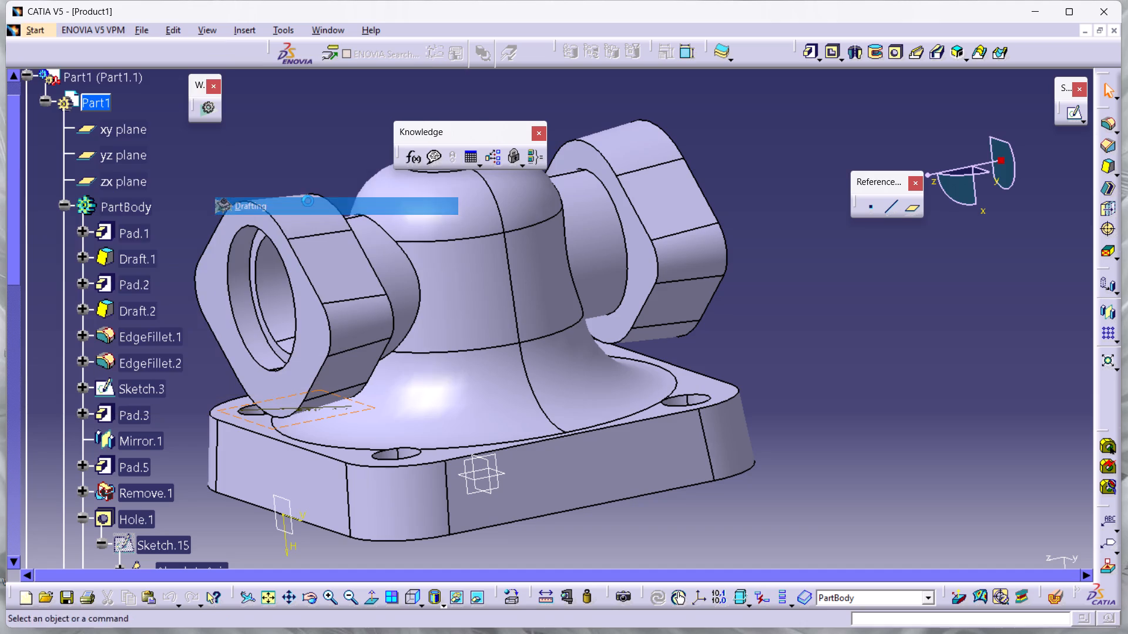
pyautogui.click(929, 478)
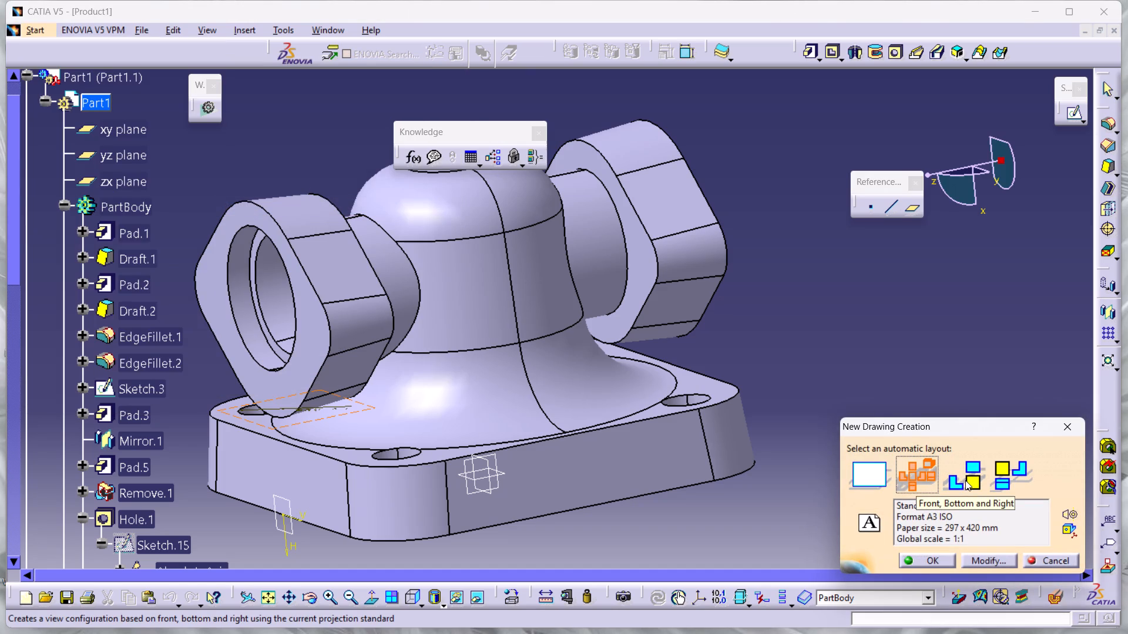
pyautogui.click(927, 557)
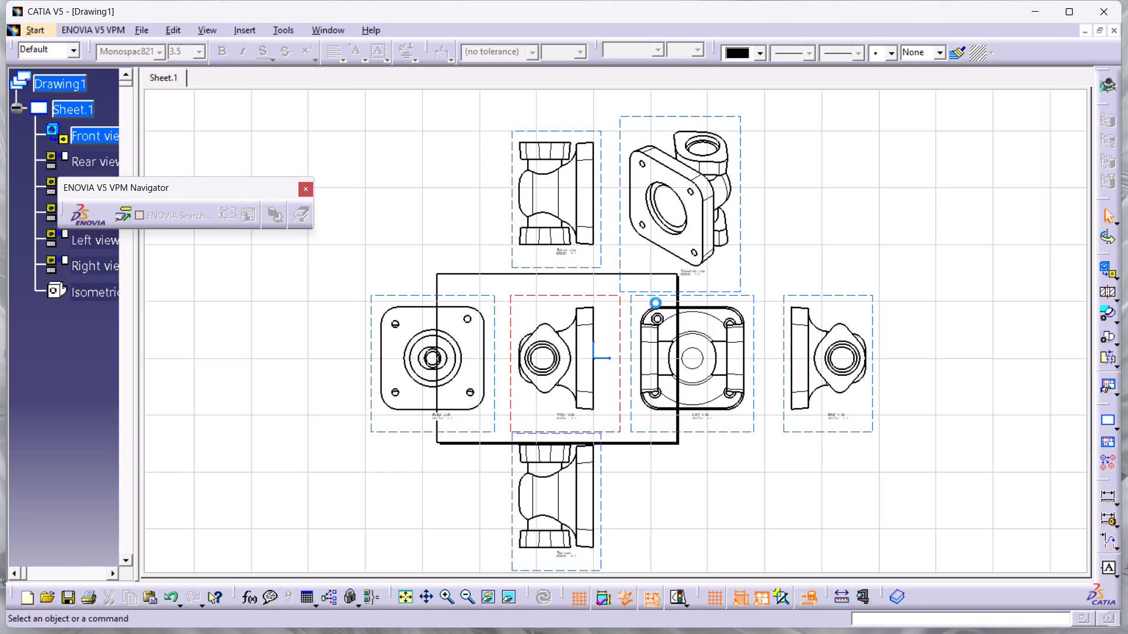
# Move the right view horizontally away from the front view so it sits outside the sheet frame.
pyautogui.moveTo(412, 375); pyautogui.dragTo(391, 323)
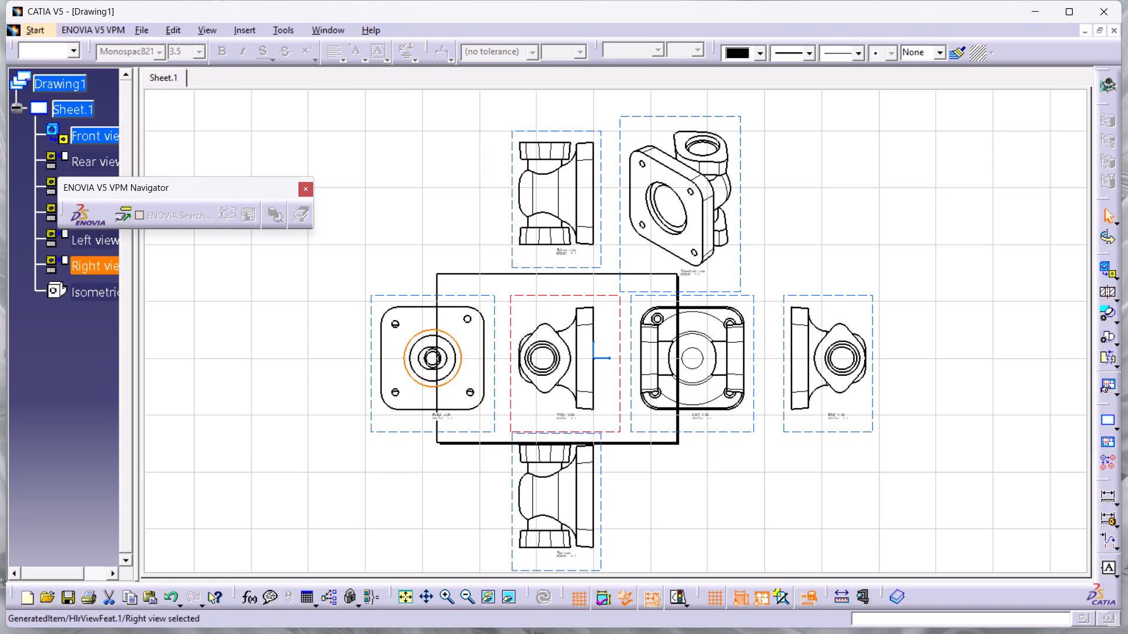
pyautogui.moveTo(391, 323); pyautogui.dragTo(369, 284)
pyautogui.moveTo(372, 300); pyautogui.dragTo(258, 278)
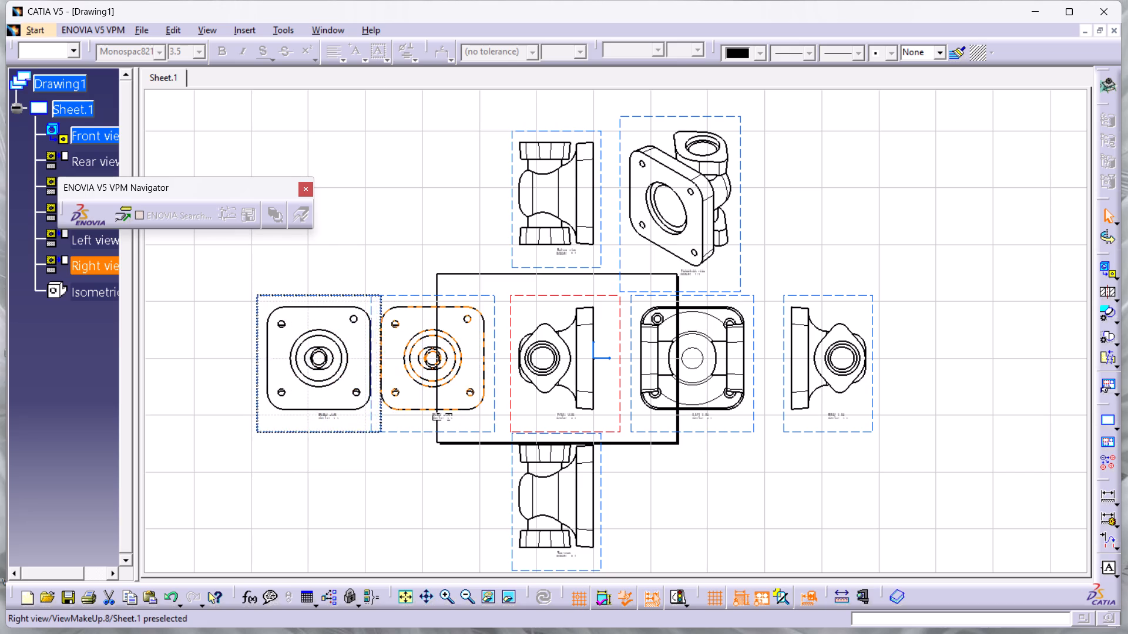
pyautogui.moveTo(258, 278); pyautogui.dragTo(261, 277)
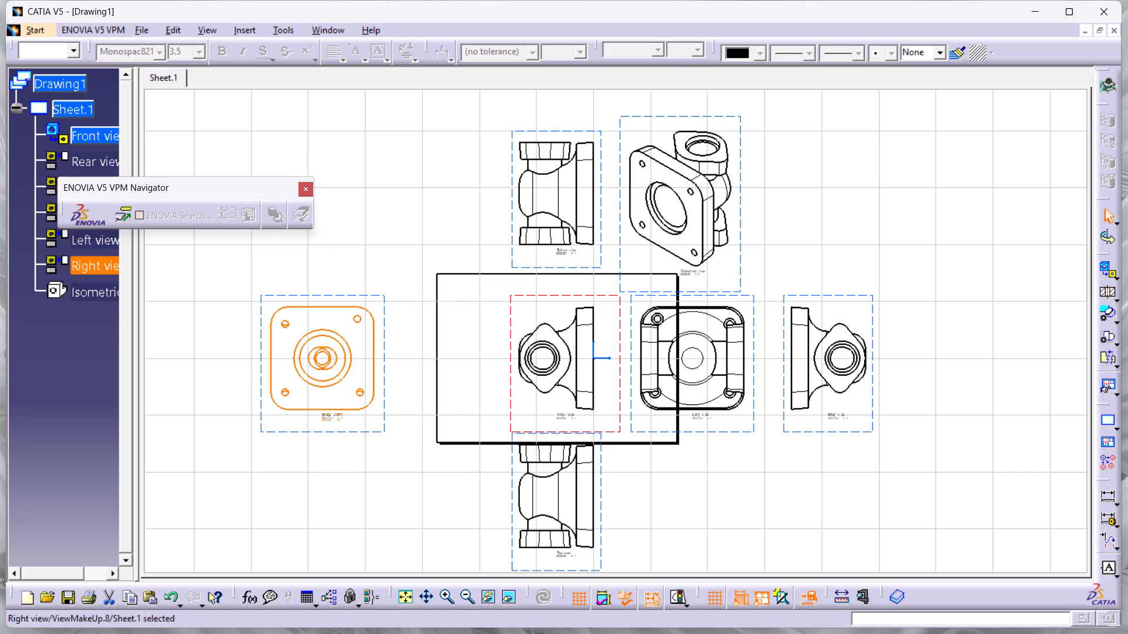
# Move the isometric view up and slightly farther from the bottom view, clear of the left view.
pyautogui.moveTo(740, 208); pyautogui.dragTo(858, 208)
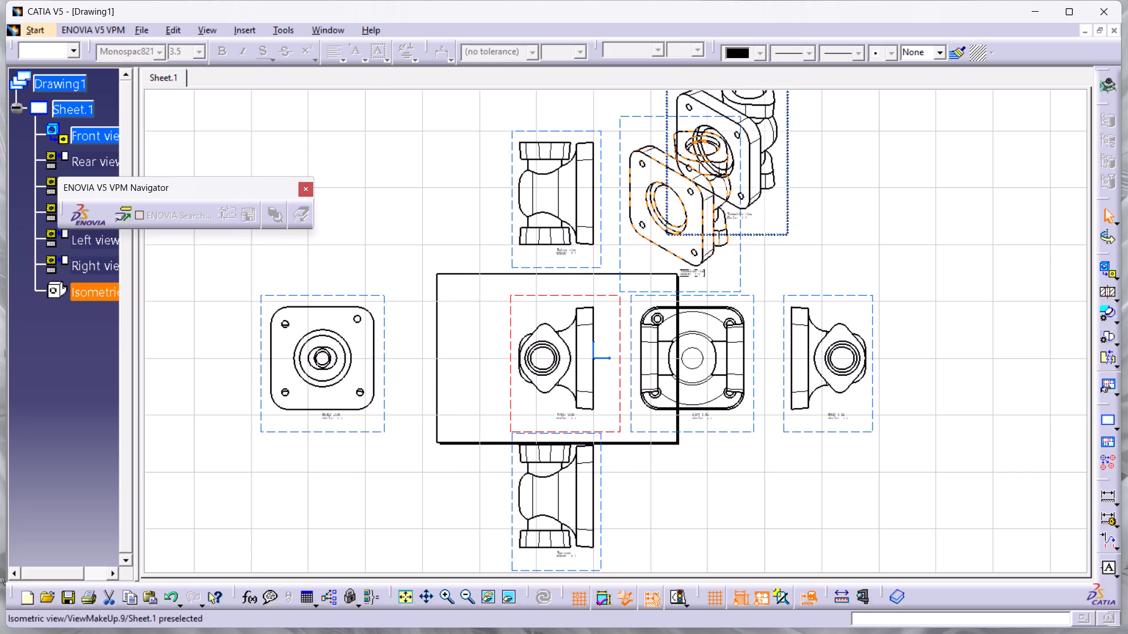
pyautogui.moveTo(858, 208); pyautogui.dragTo(844, 250)
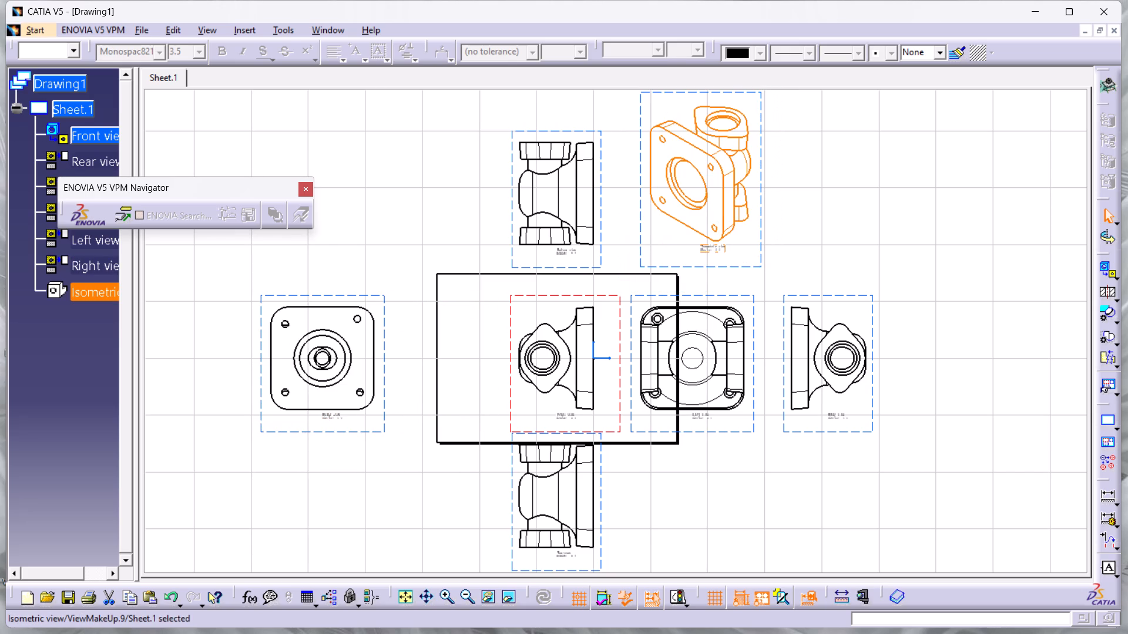
# Move the rear view farther out horizontally, and shift the left view outside the sheet frame between the front and rear views.
pyautogui.moveTo(662, 443); pyautogui.dragTo(676, 453)
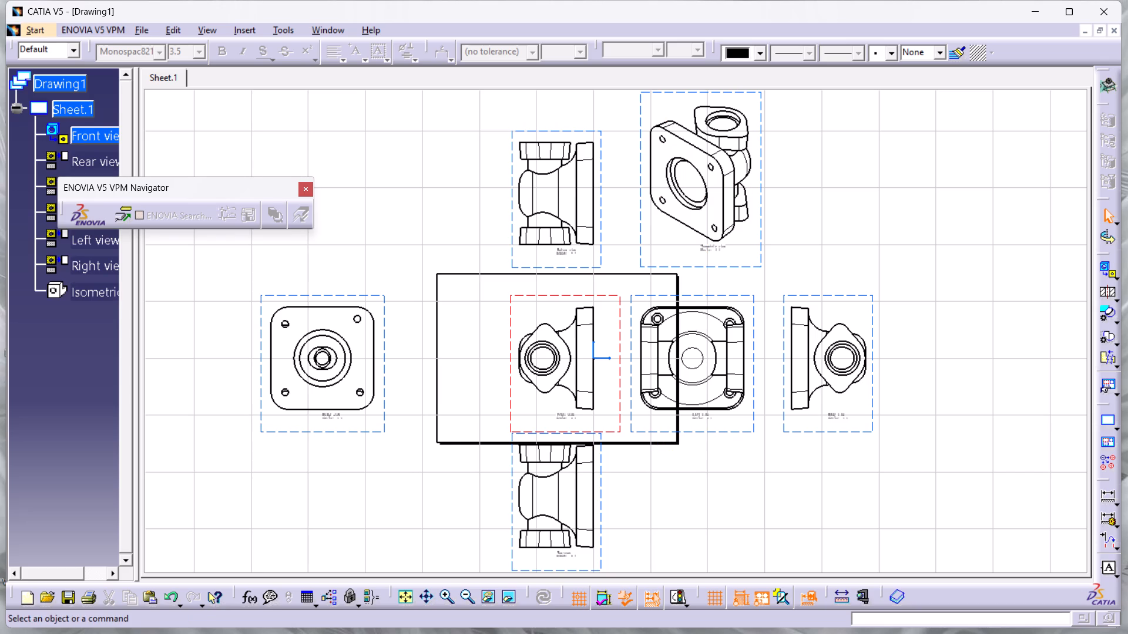
pyautogui.moveTo(676, 453); pyautogui.dragTo(682, 456)
pyautogui.click(650, 432)
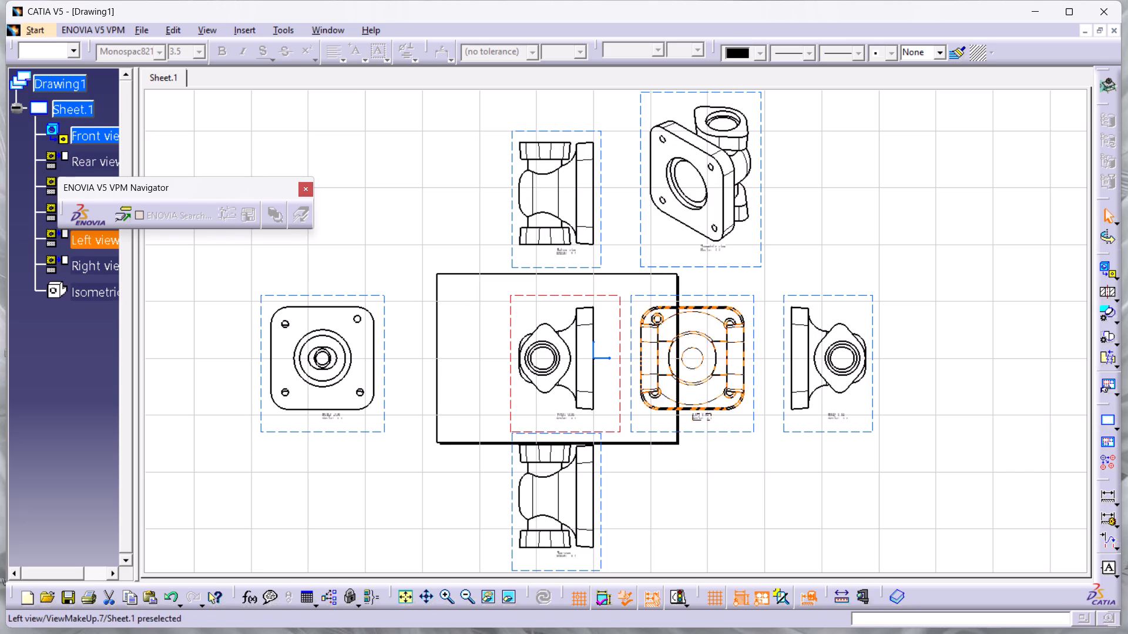
pyautogui.moveTo(781, 414); pyautogui.dragTo(832, 409)
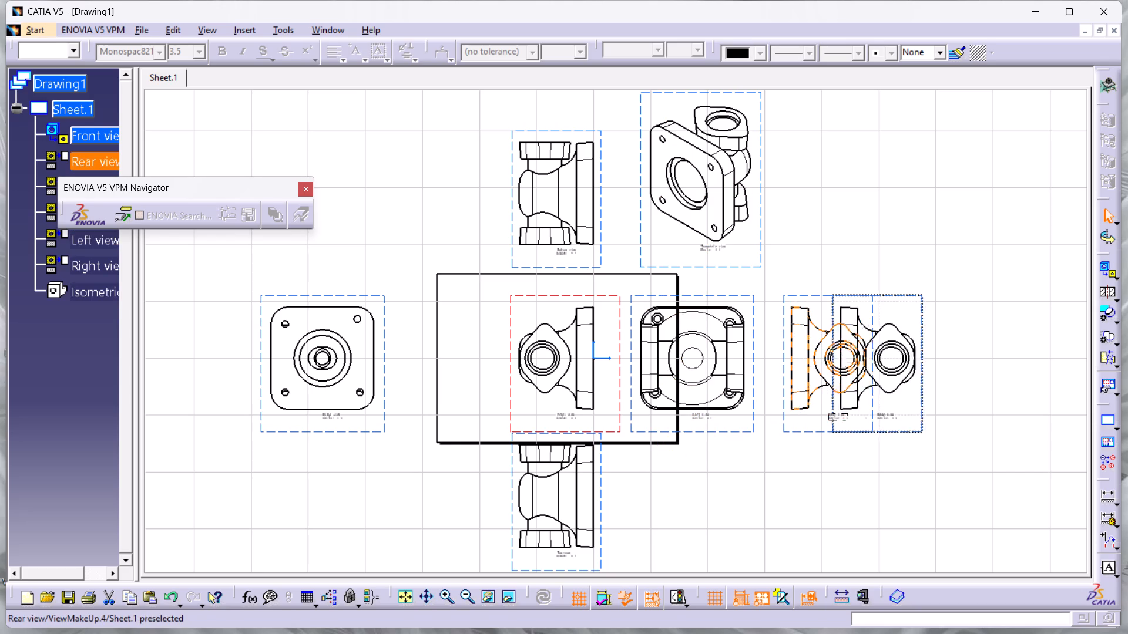
pyautogui.moveTo(832, 409); pyautogui.dragTo(897, 421)
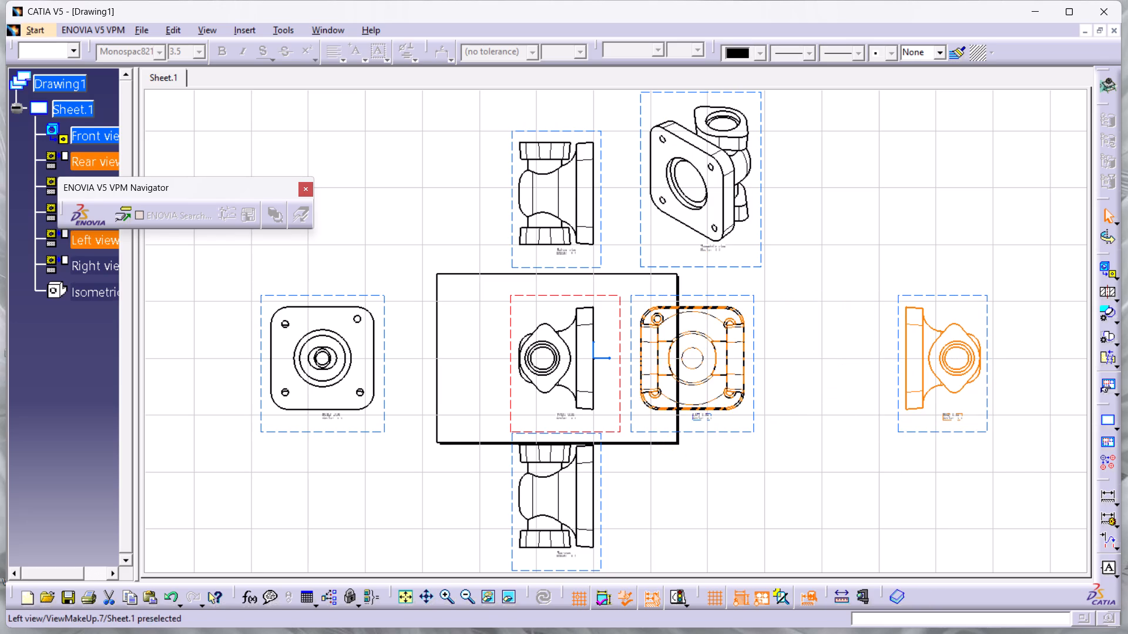
pyautogui.moveTo(751, 431); pyautogui.dragTo(824, 437)
pyautogui.click(824, 437)
pyautogui.click(828, 509)
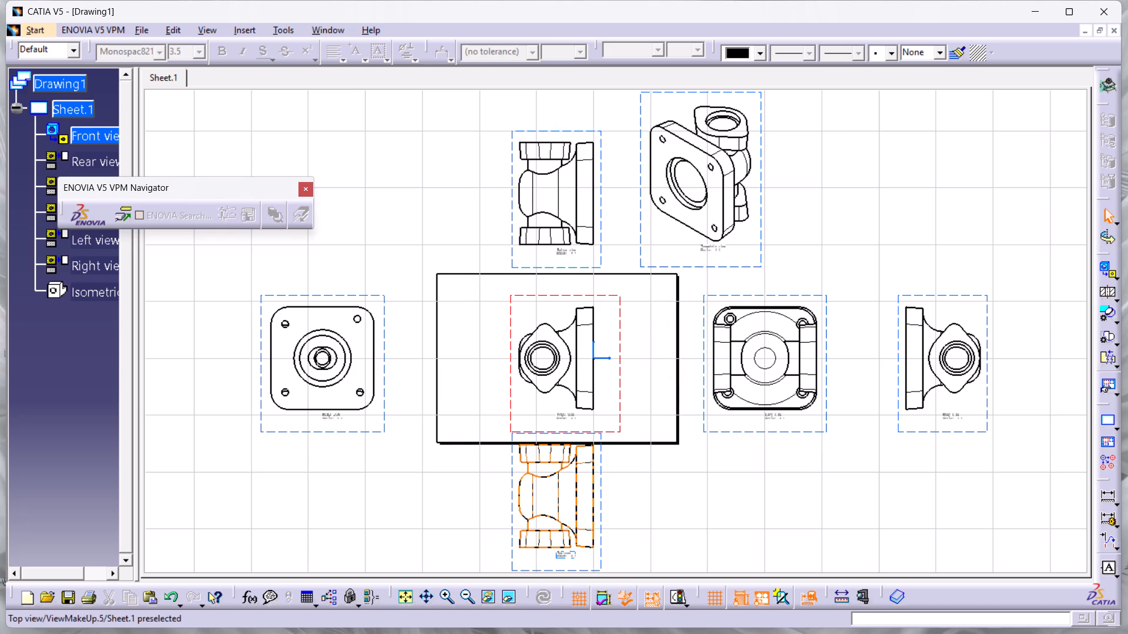
# Move the top view down so it lies clear below the front view and the sheet frame.
pyautogui.moveTo(602, 477); pyautogui.dragTo(620, 508)
pyautogui.click(620, 508)
pyautogui.click(756, 507)
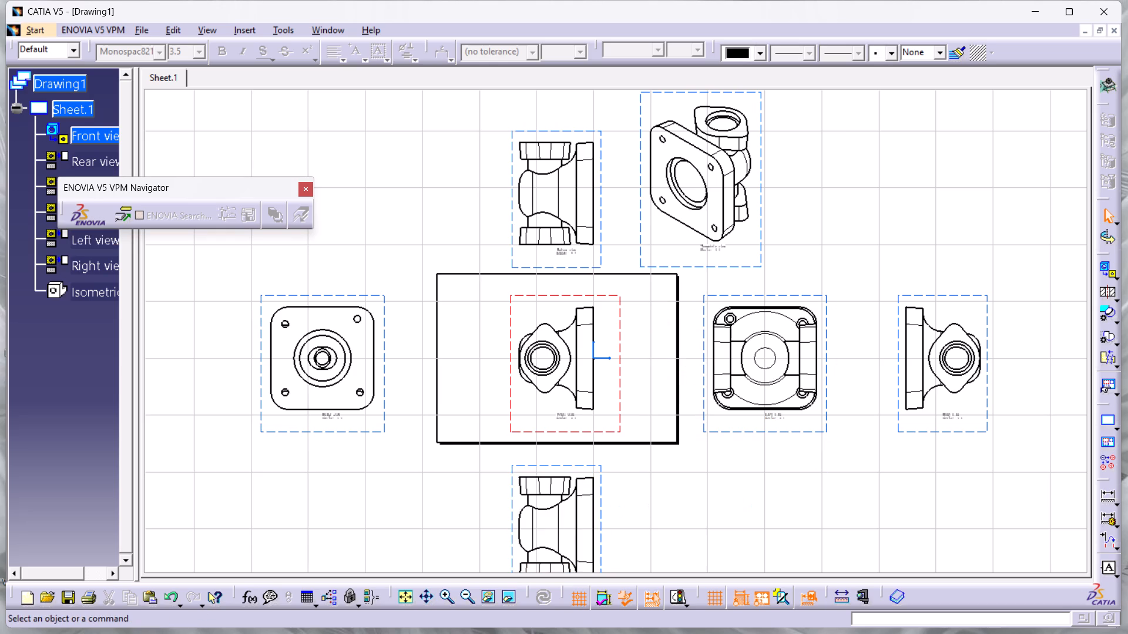
# Set the text size of the bottom view's name and scale label to 14 mm.
pyautogui.moveTo(765, 454); pyautogui.dragTo(751, 429, button='middle')
pyautogui.scroll(1, 751, 429)
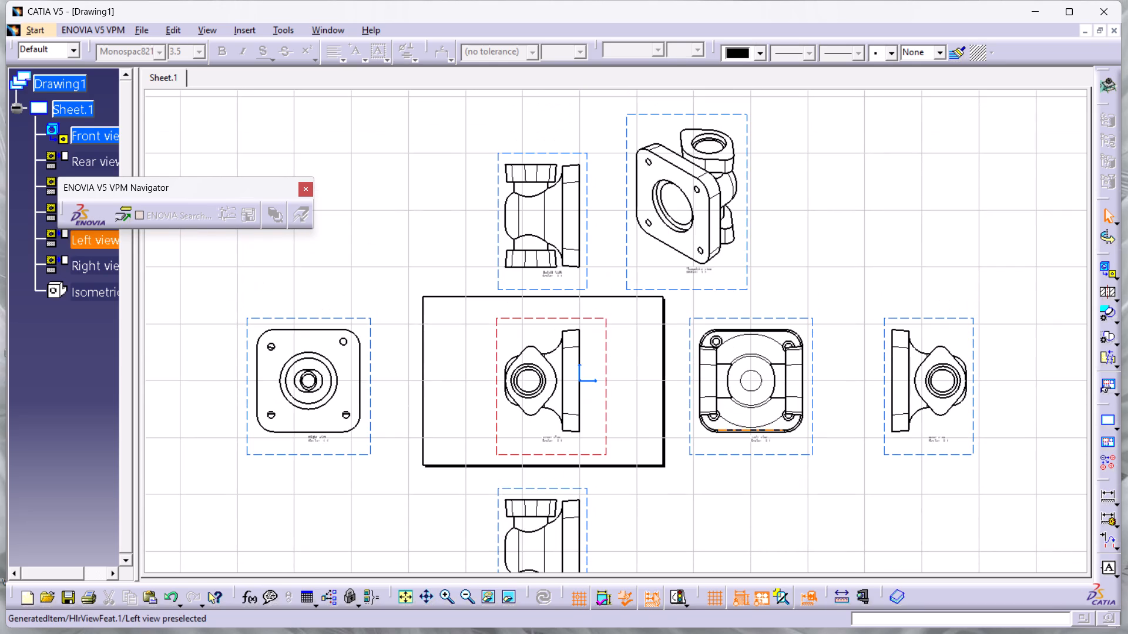
pyautogui.keyDown('ctrl'); pyautogui.scroll(-2, 625, 344); pyautogui.keyUp('ctrl')
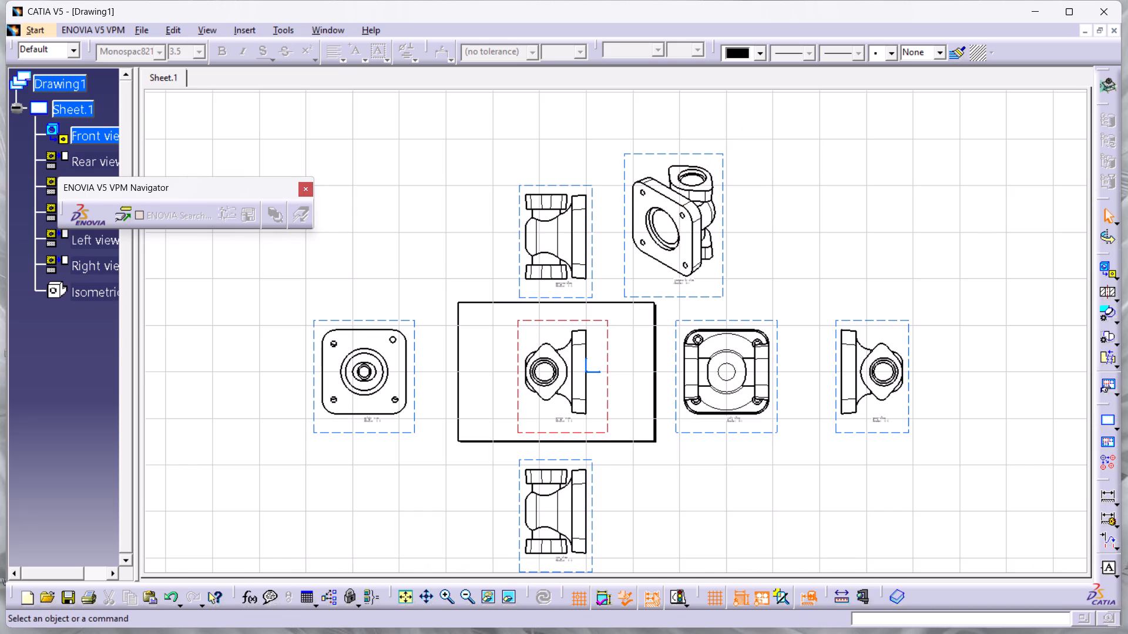
pyautogui.click(564, 286)
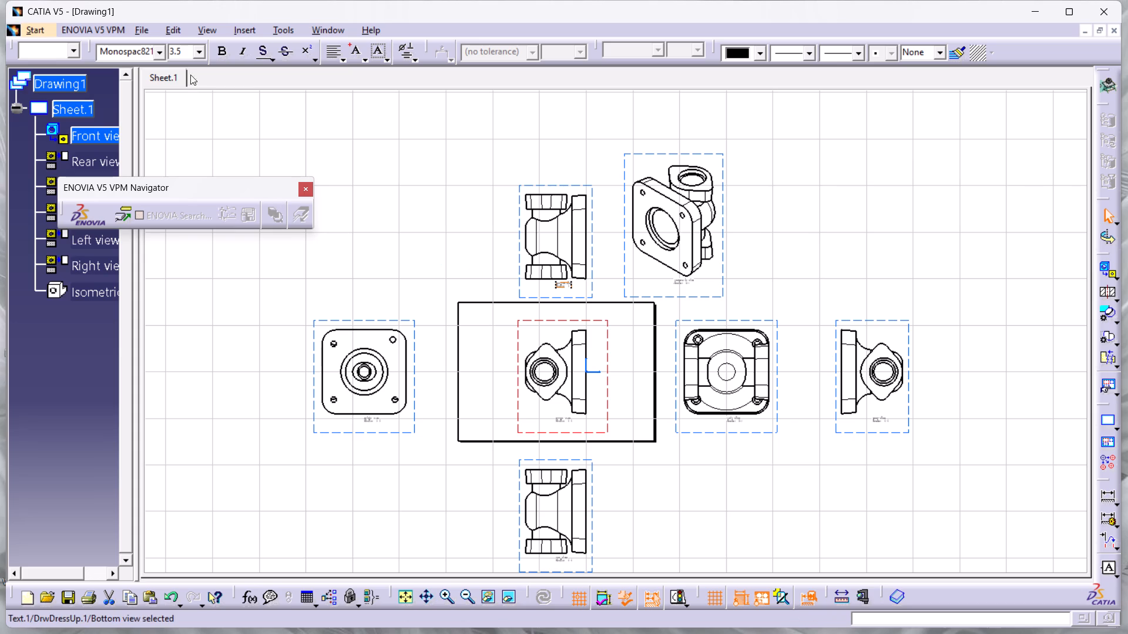
pyautogui.click(195, 53)
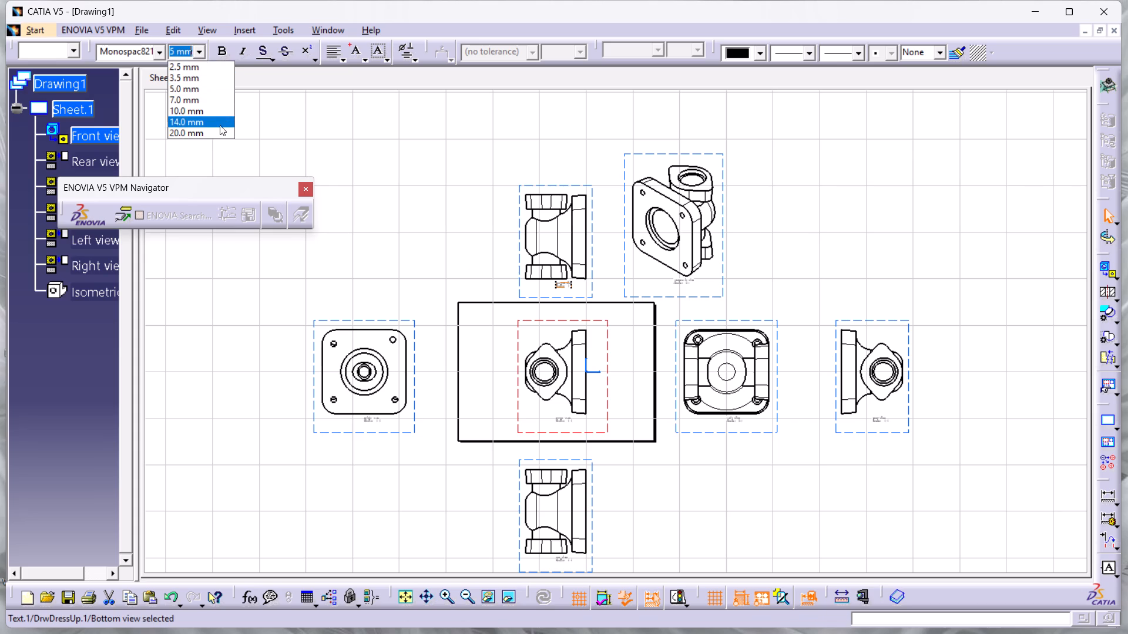
pyautogui.click(219, 123)
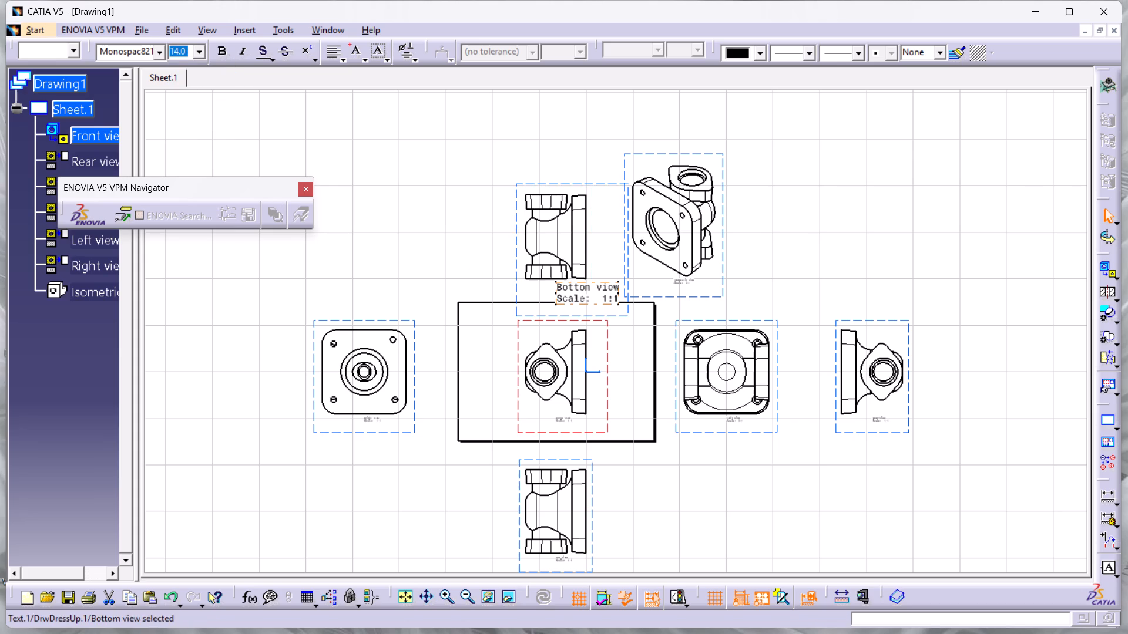
# Move the bottom view up until its label clears the sheet frame, and shift the isometric view away from it.
pyautogui.moveTo(588, 182); pyautogui.dragTo(569, 146)
pyautogui.moveTo(723, 260); pyautogui.dragTo(797, 255)
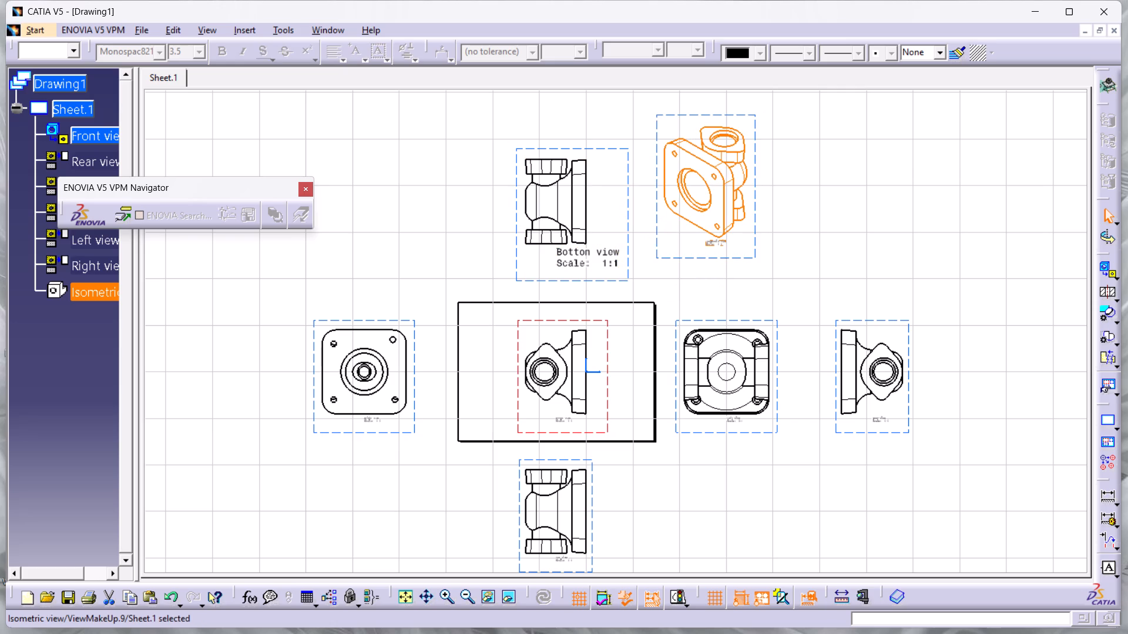
# Set the text size of the isometric view's name and scale label to 14 mm.
pyautogui.click(720, 247)
pyautogui.click(717, 284)
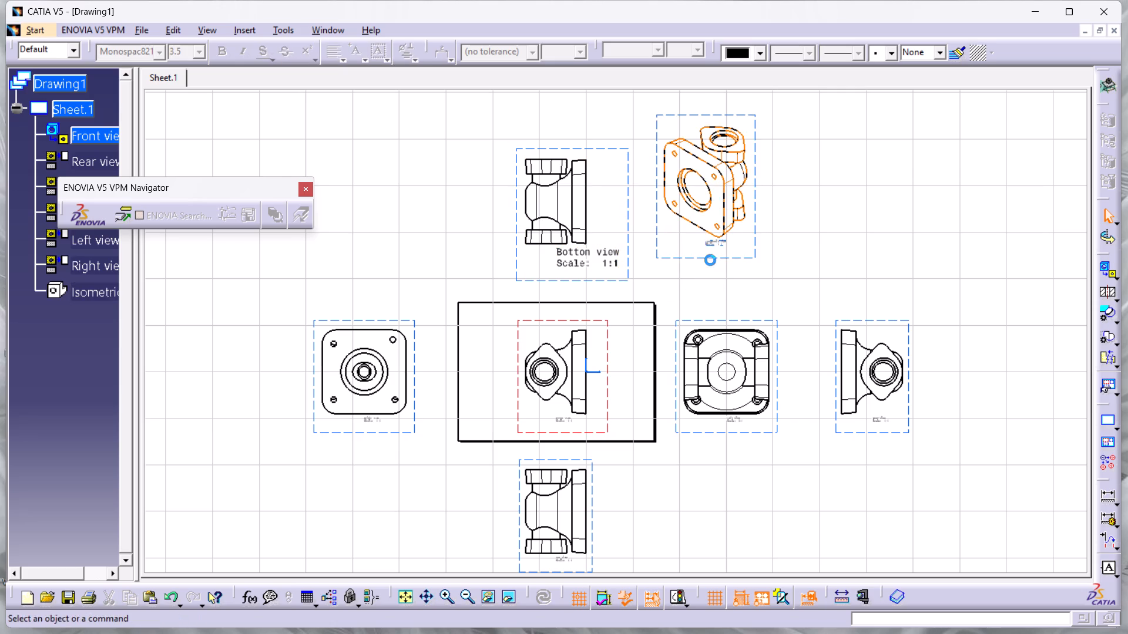
pyautogui.click(719, 248)
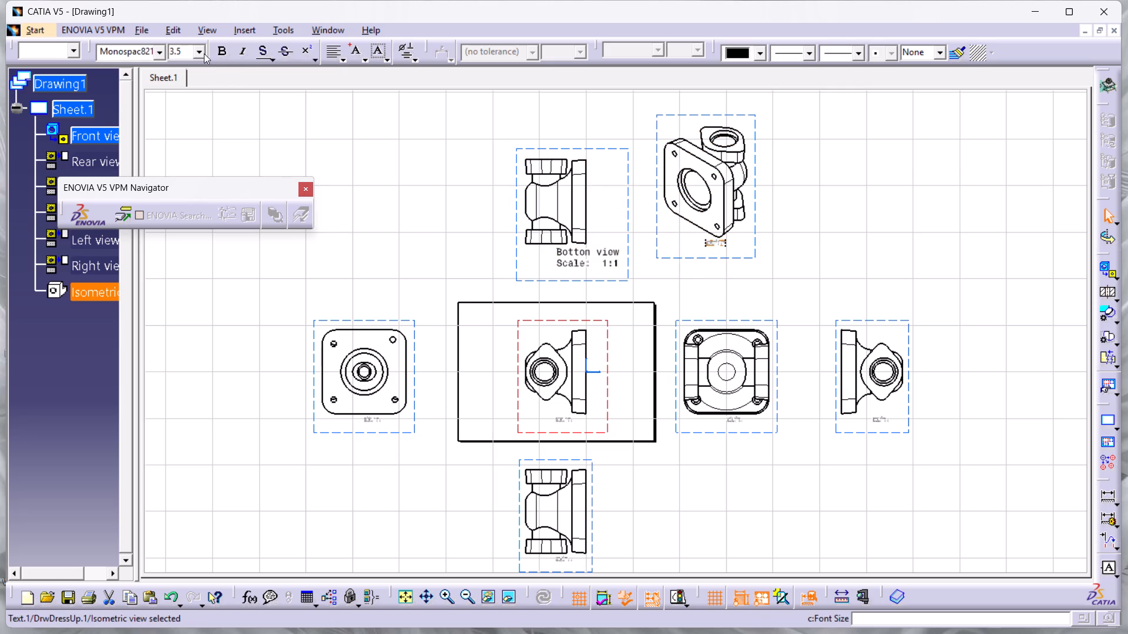
pyautogui.click(204, 53)
pyautogui.click(194, 124)
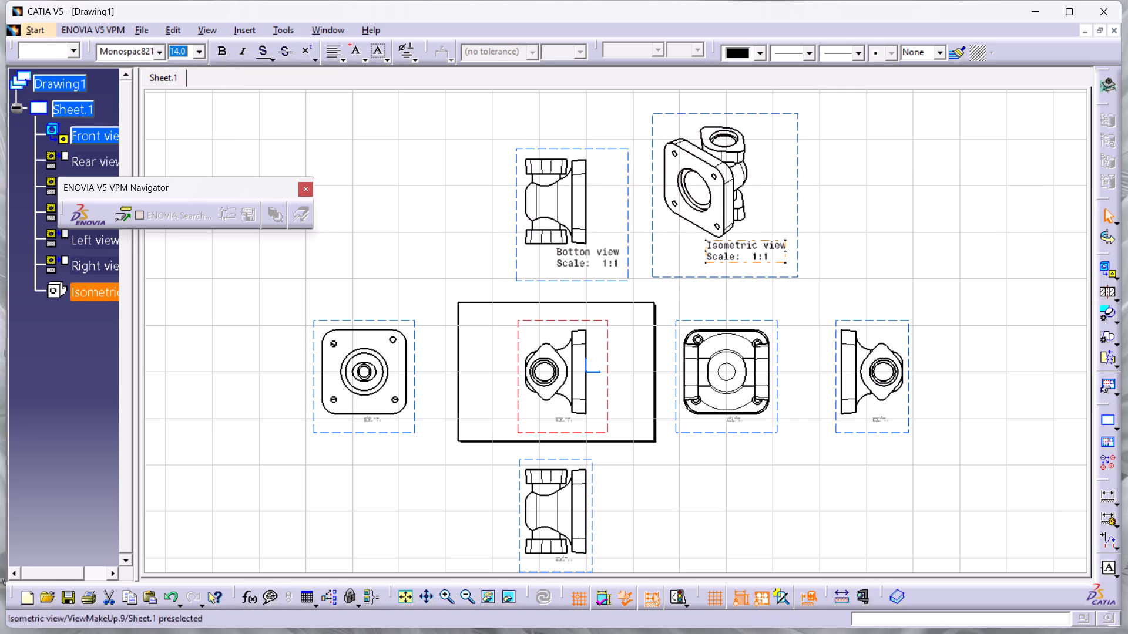
pyautogui.click(861, 224)
# Set the text size of the rear view's and left view's name and scale labels to 14 mm.
pyautogui.click(884, 416)
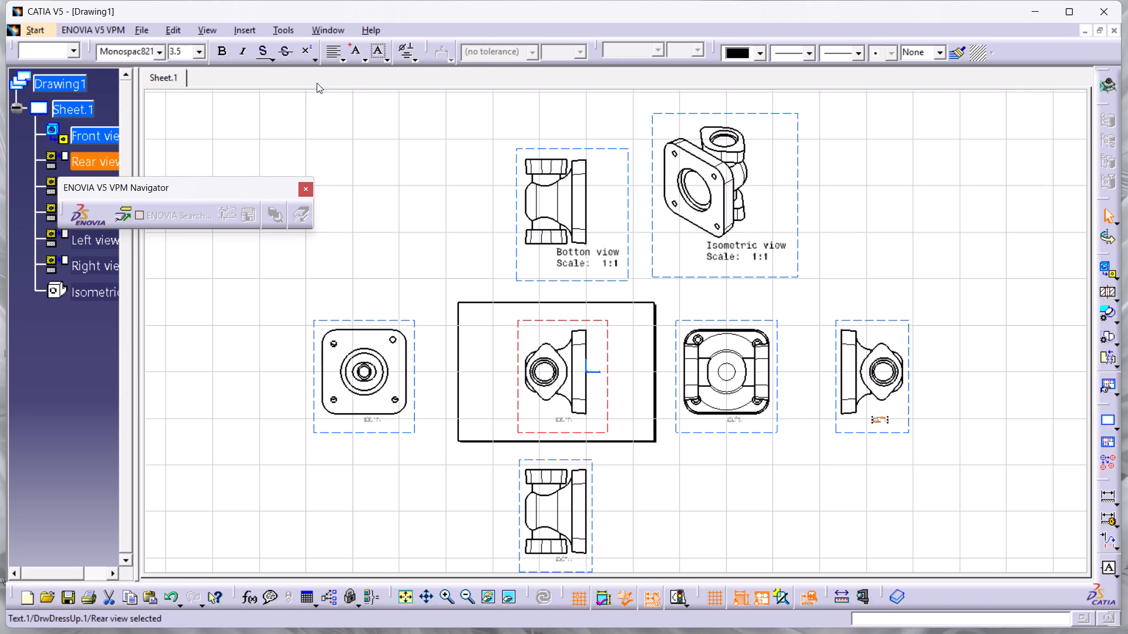
pyautogui.click(200, 59)
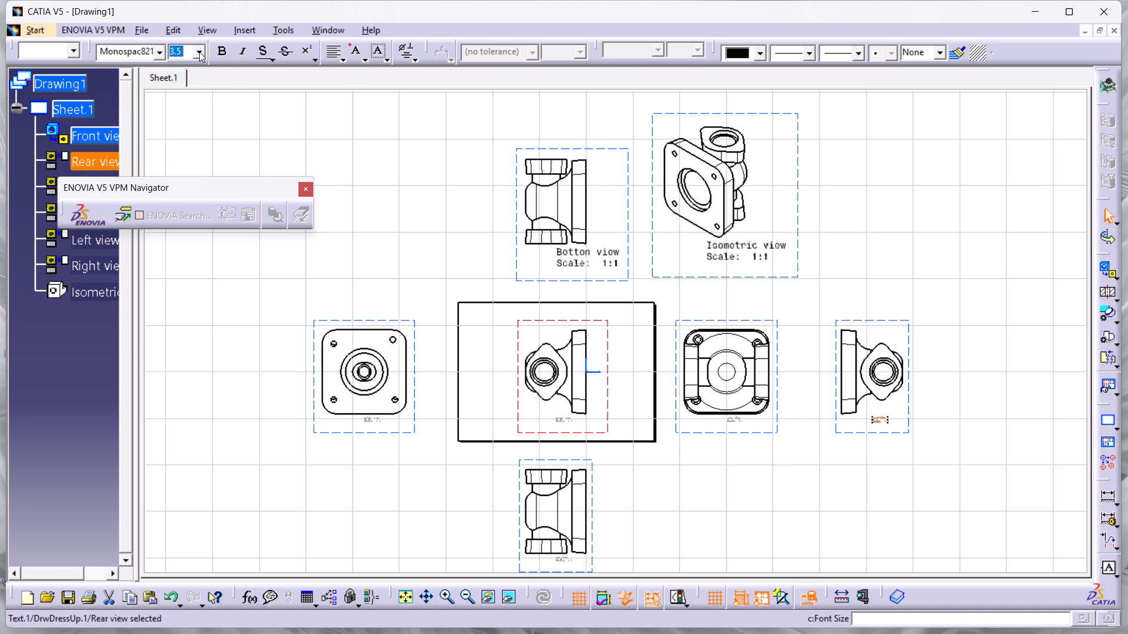
pyautogui.click(201, 51)
pyautogui.click(207, 122)
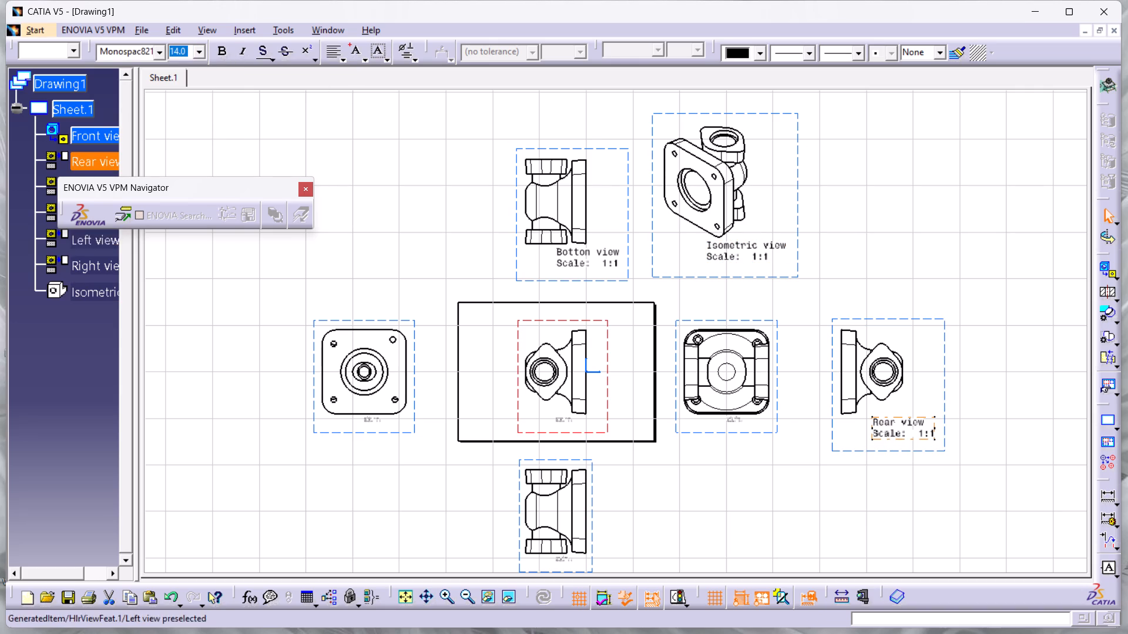
pyautogui.click(742, 423)
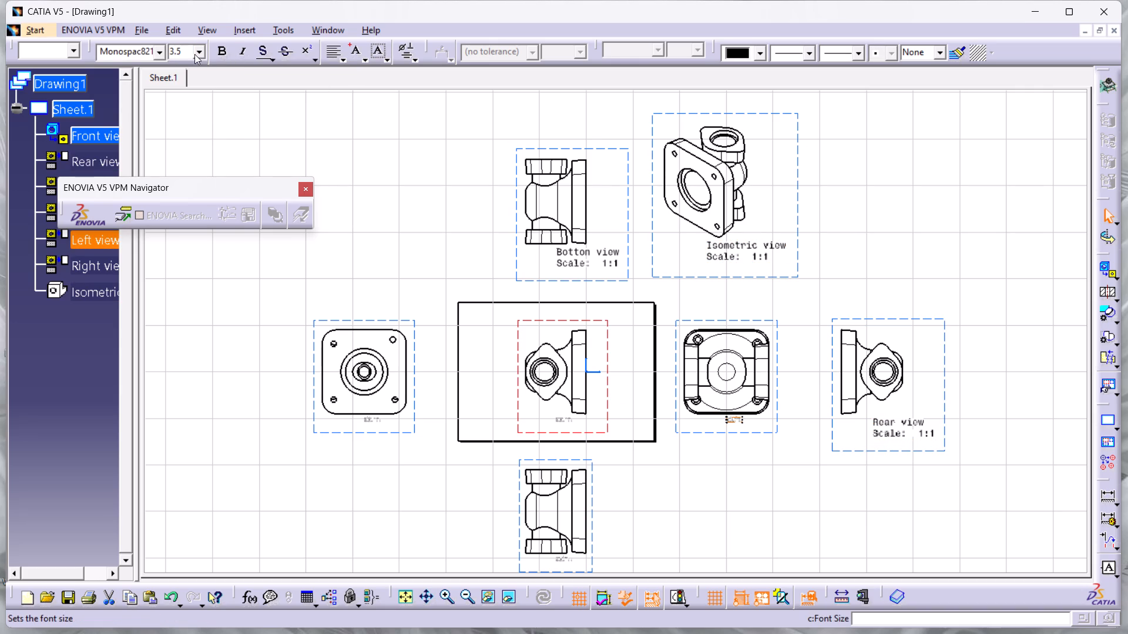
pyautogui.click(198, 56)
pyautogui.click(228, 119)
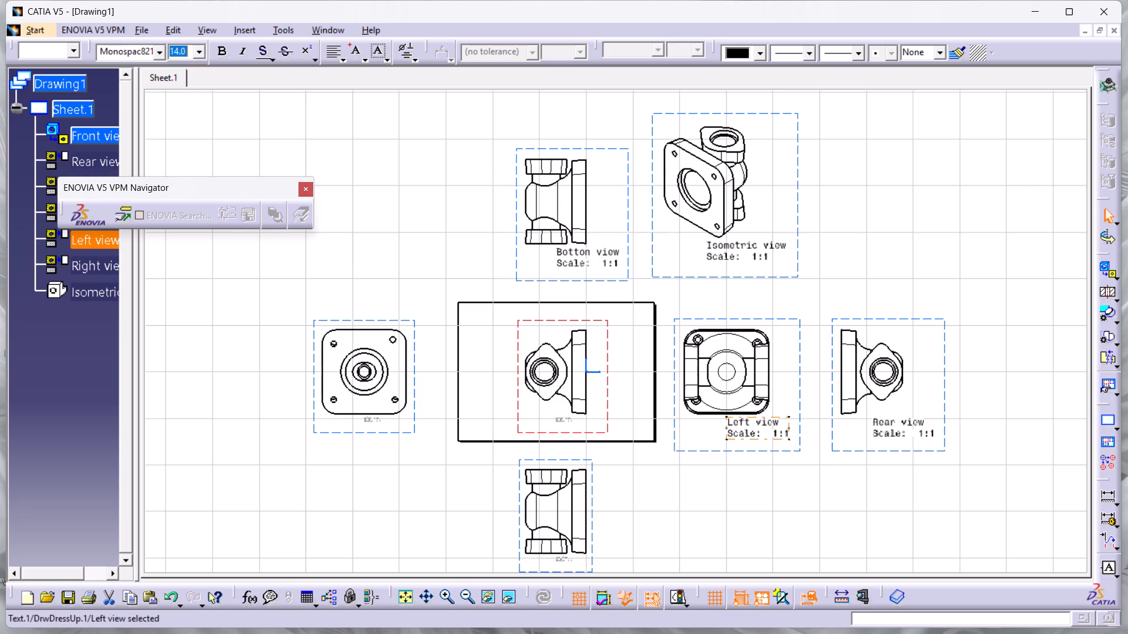
# Set the text size of the front view's and right view's name and scale labels to 14 mm.
pyautogui.click(564, 421)
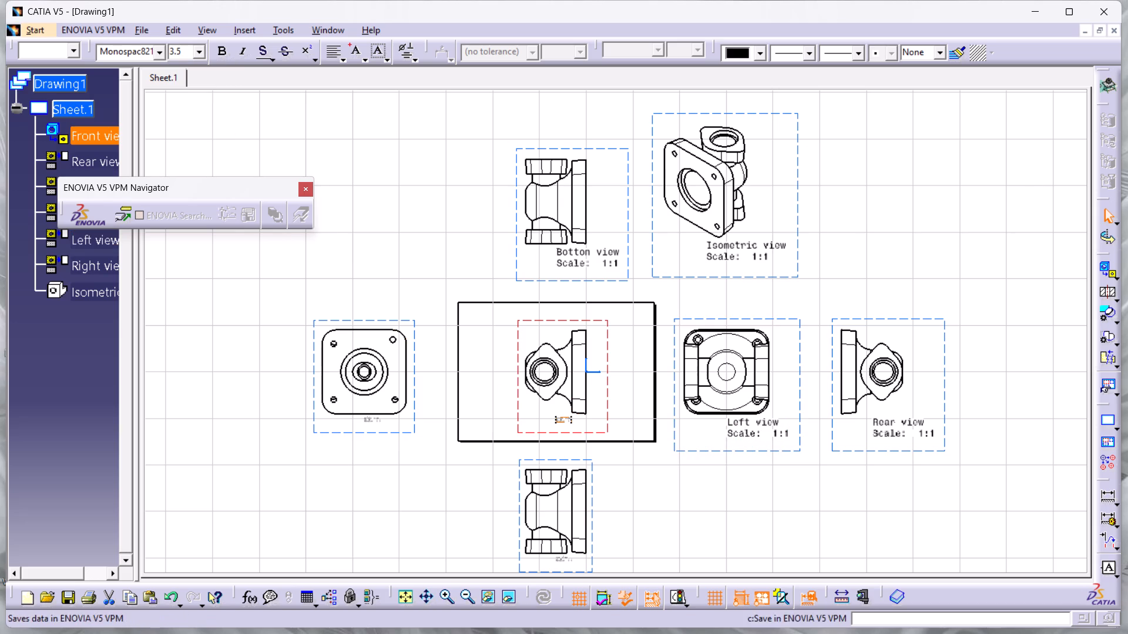
pyautogui.click(197, 56)
pyautogui.click(213, 116)
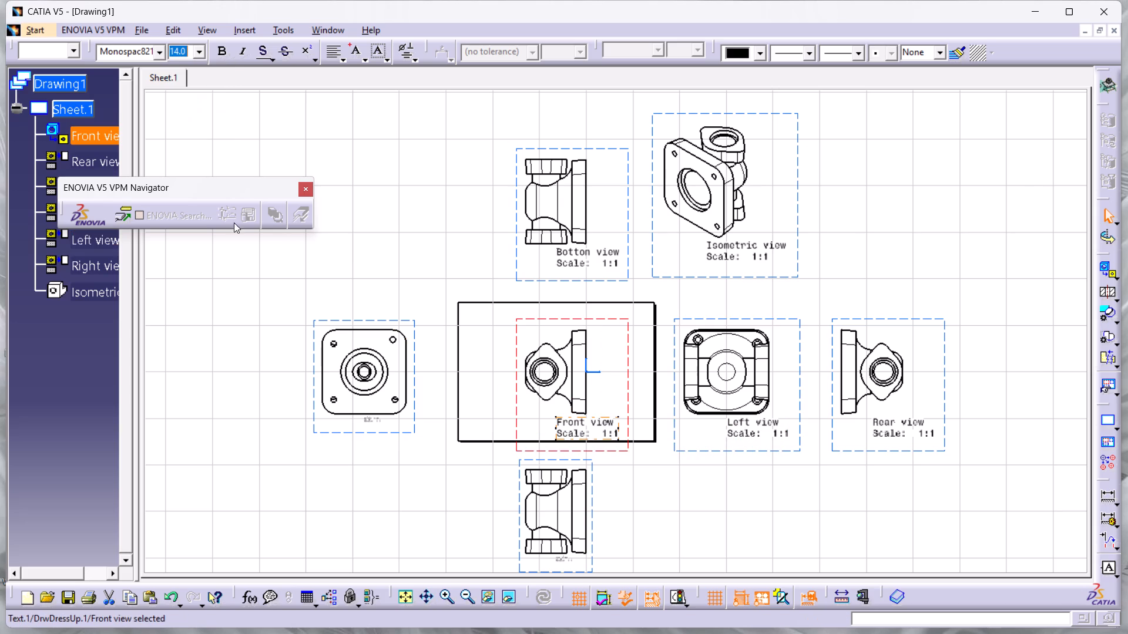
pyautogui.click(371, 421)
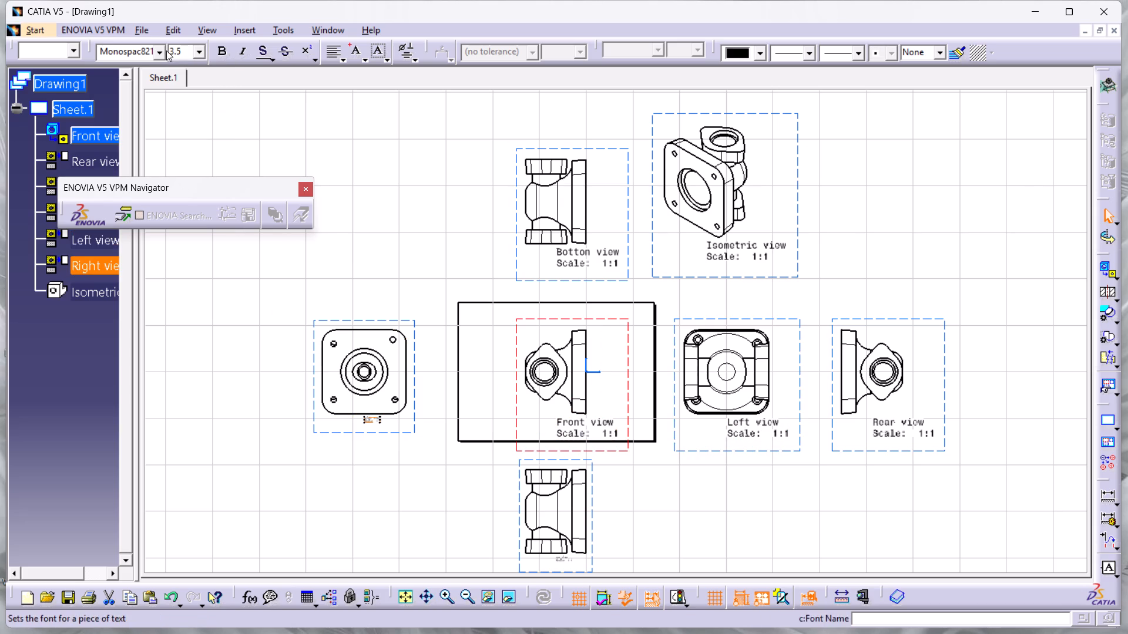
pyautogui.click(197, 52)
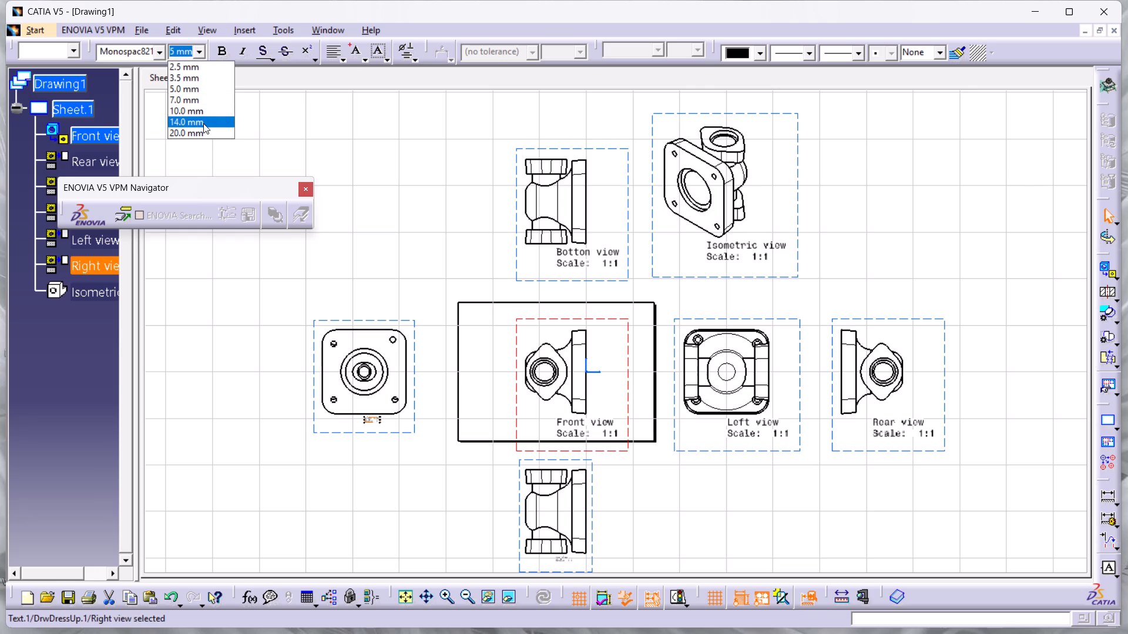
pyautogui.click(203, 123)
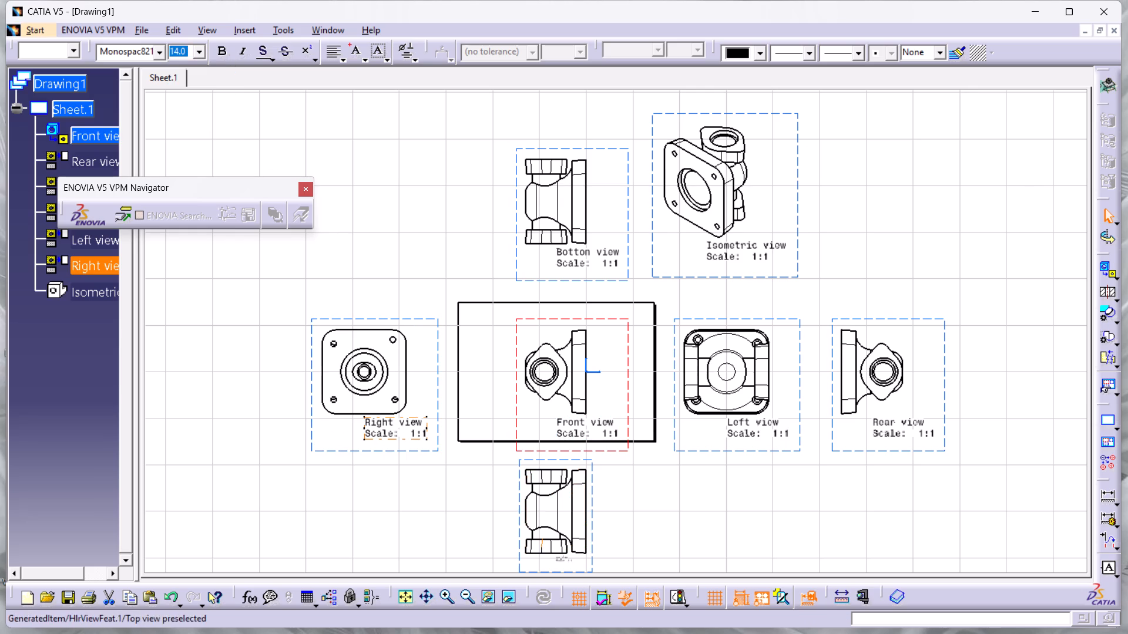
# Set the text size of the top view's name and scale label to 14 mm.
pyautogui.moveTo(542, 527); pyautogui.dragTo(530, 436, button='middle')
pyautogui.click(560, 469)
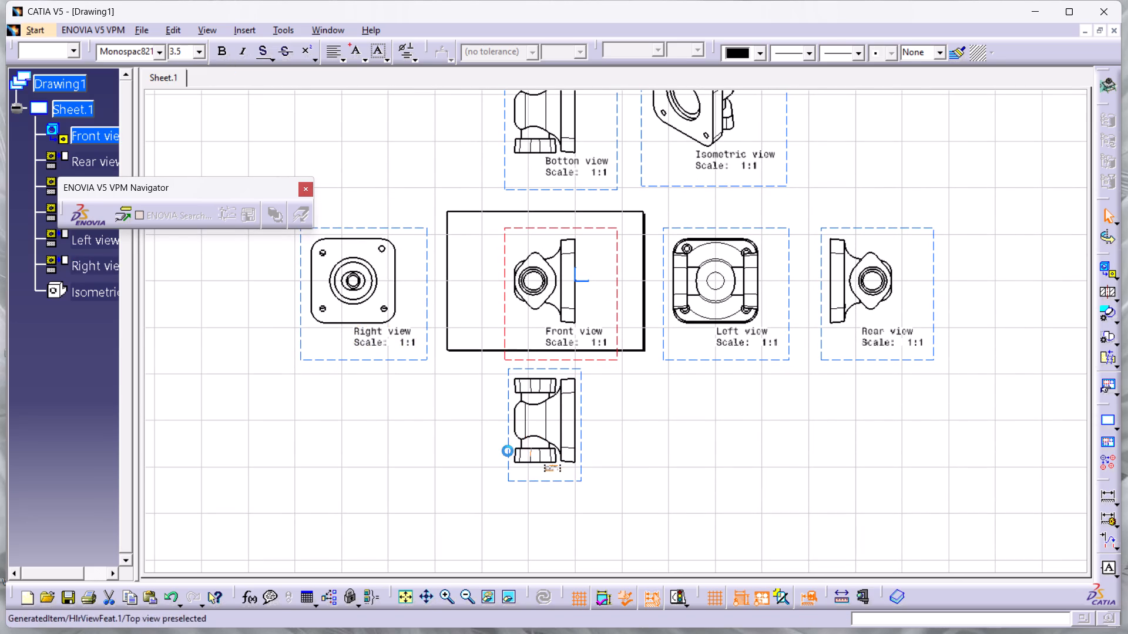
pyautogui.click(199, 48)
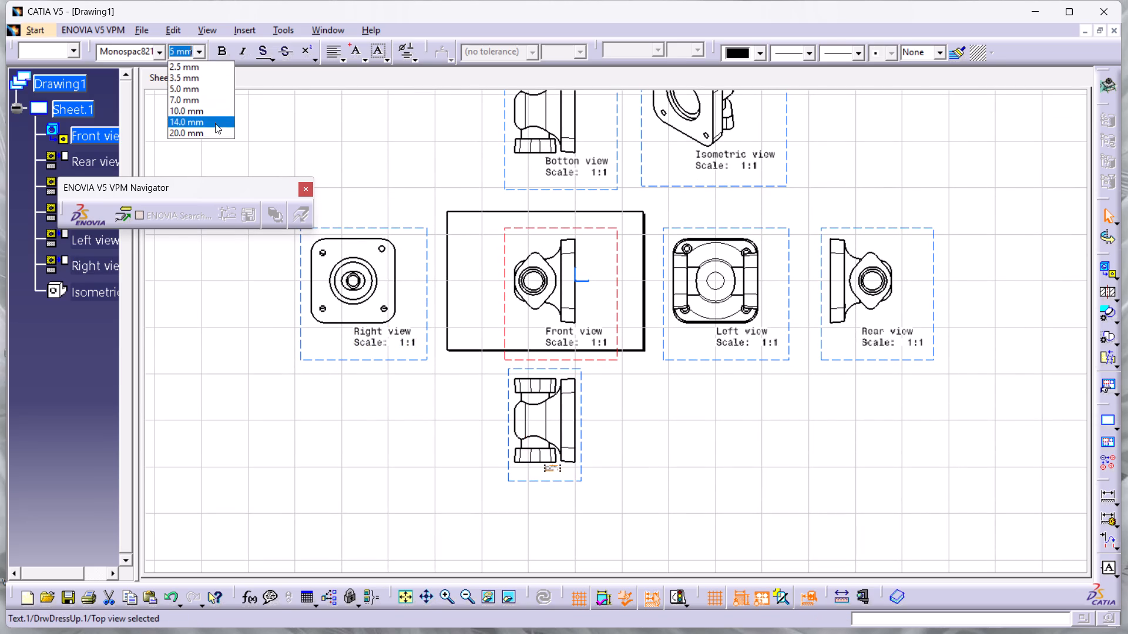
pyautogui.click(217, 126)
pyautogui.click(250, 319)
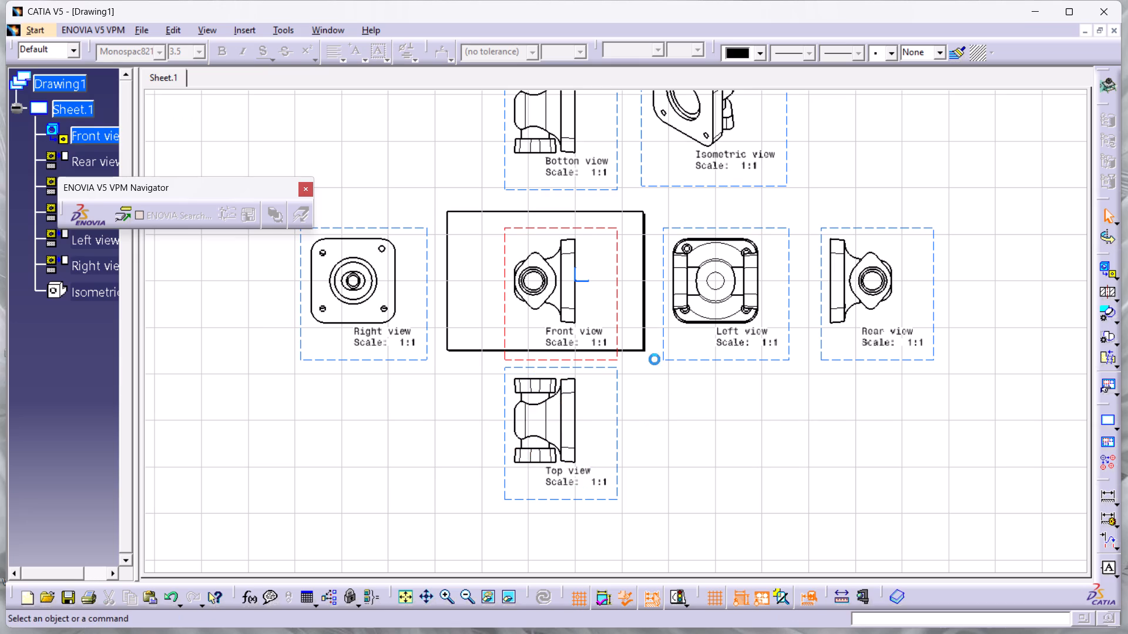
pyautogui.middleClick(647, 291)
pyautogui.scroll(1, 647, 292)
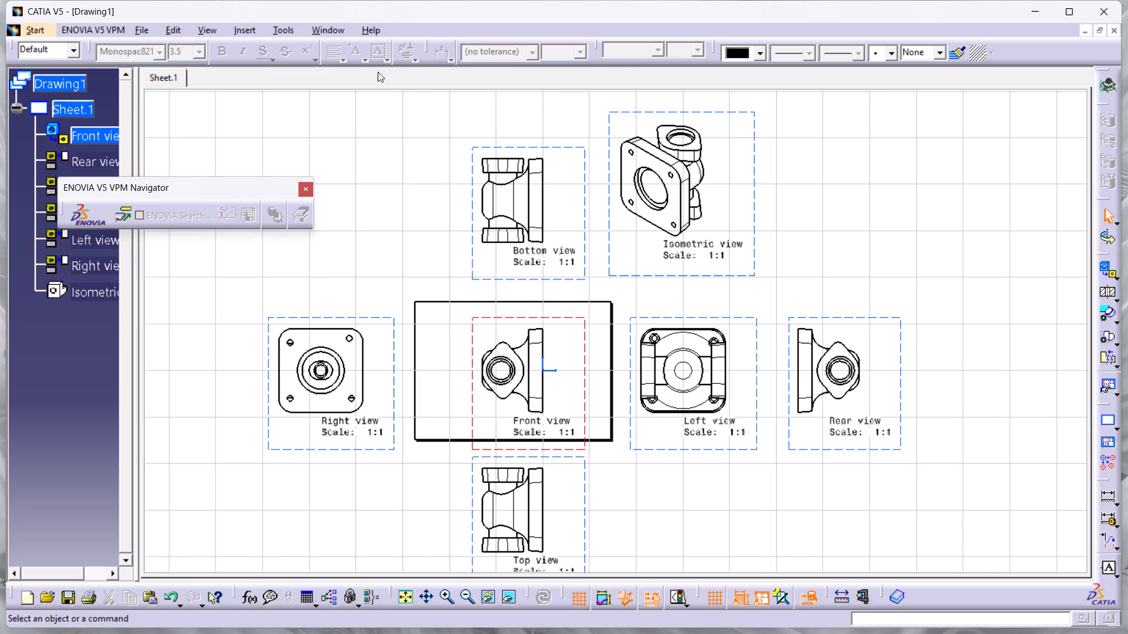
# Start saving the drawing under a new file, with pdf as the file type.
pyautogui.click(140, 31)
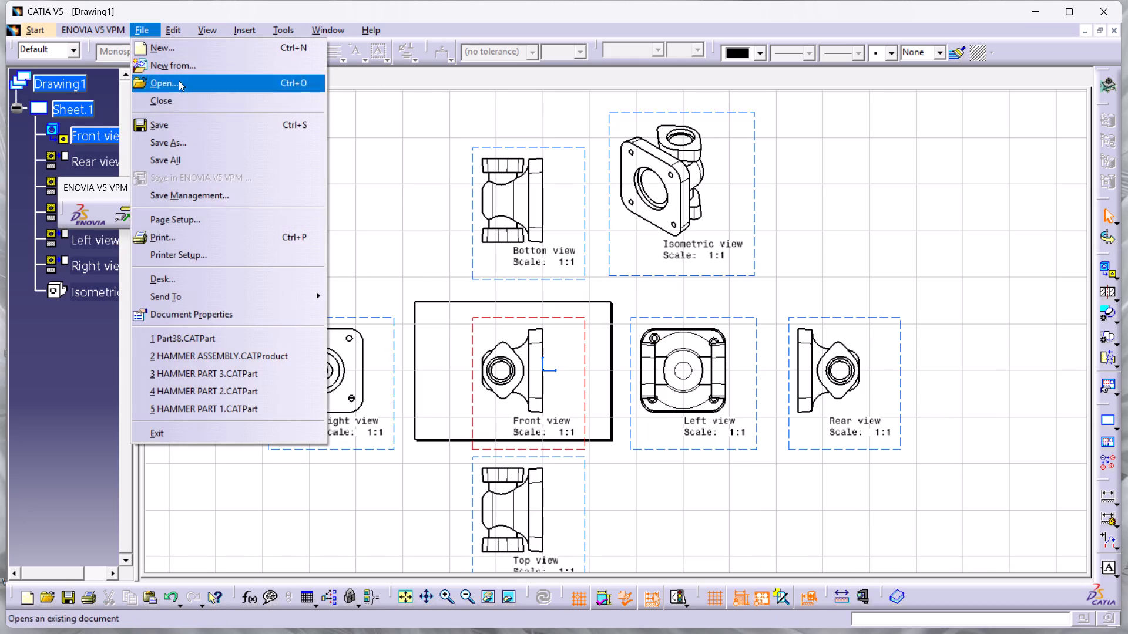
pyautogui.click(221, 146)
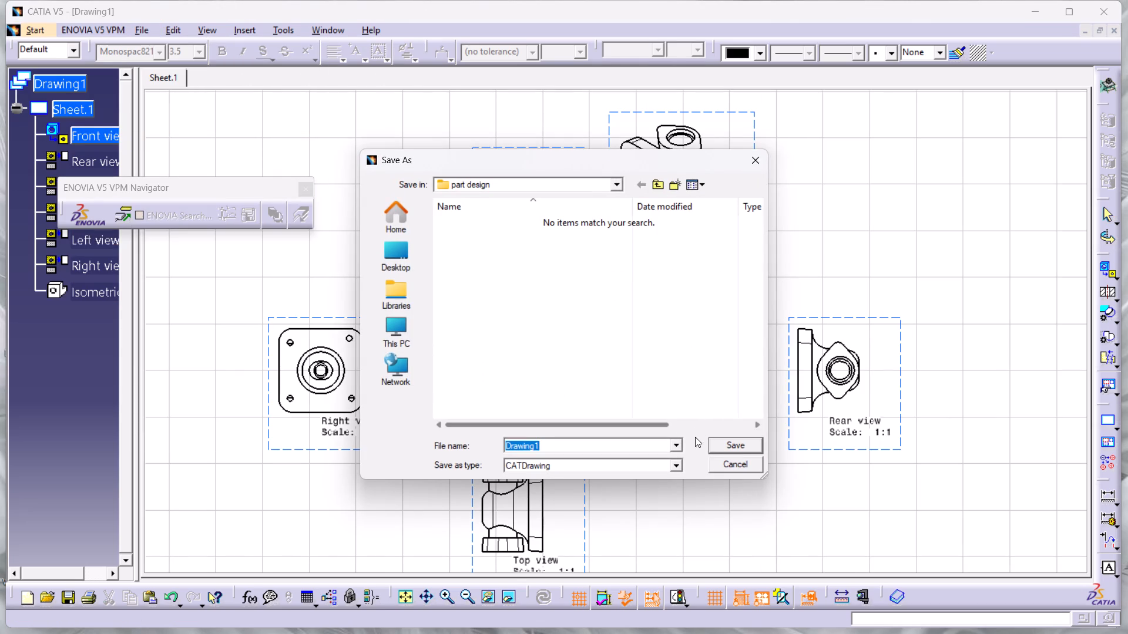
pyautogui.click(679, 464)
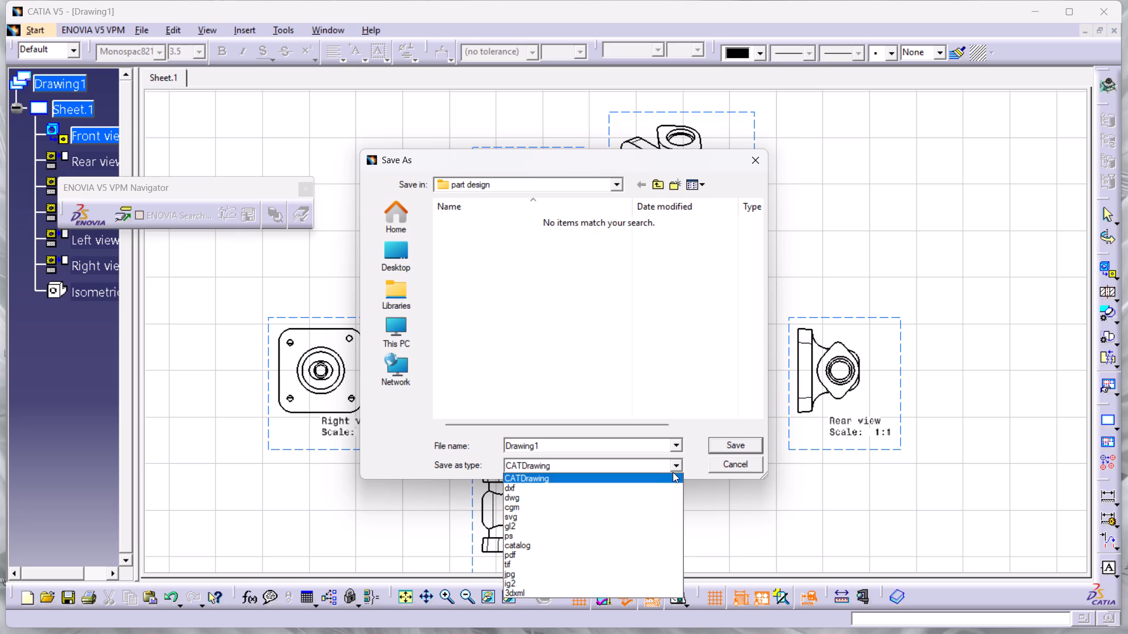
pyautogui.click(622, 552)
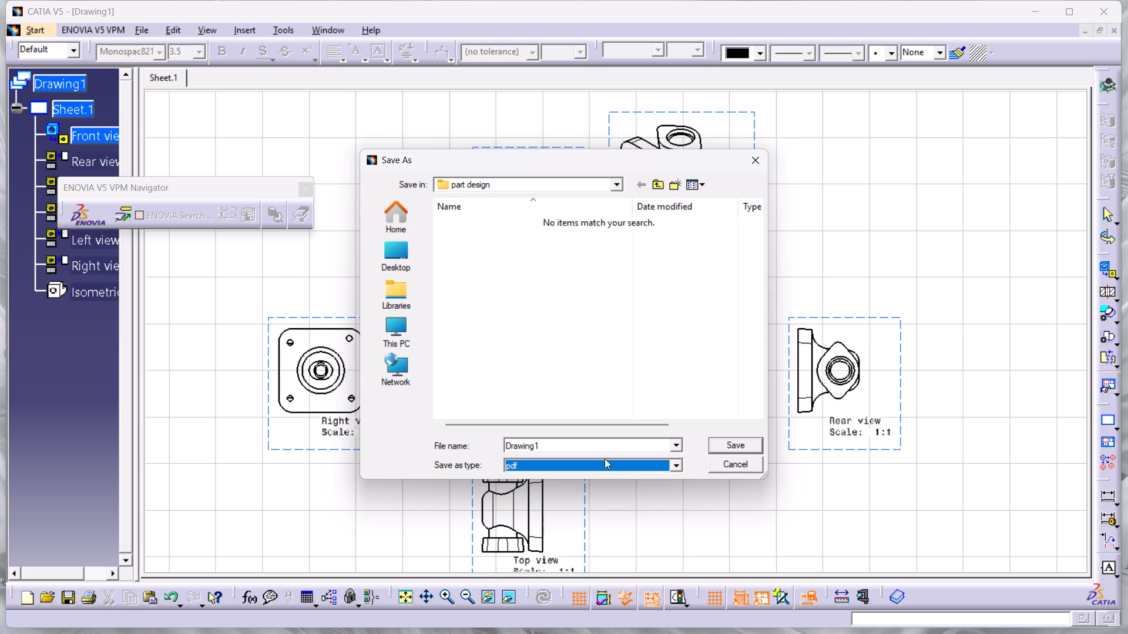
pyautogui.doubleClick(605, 447)
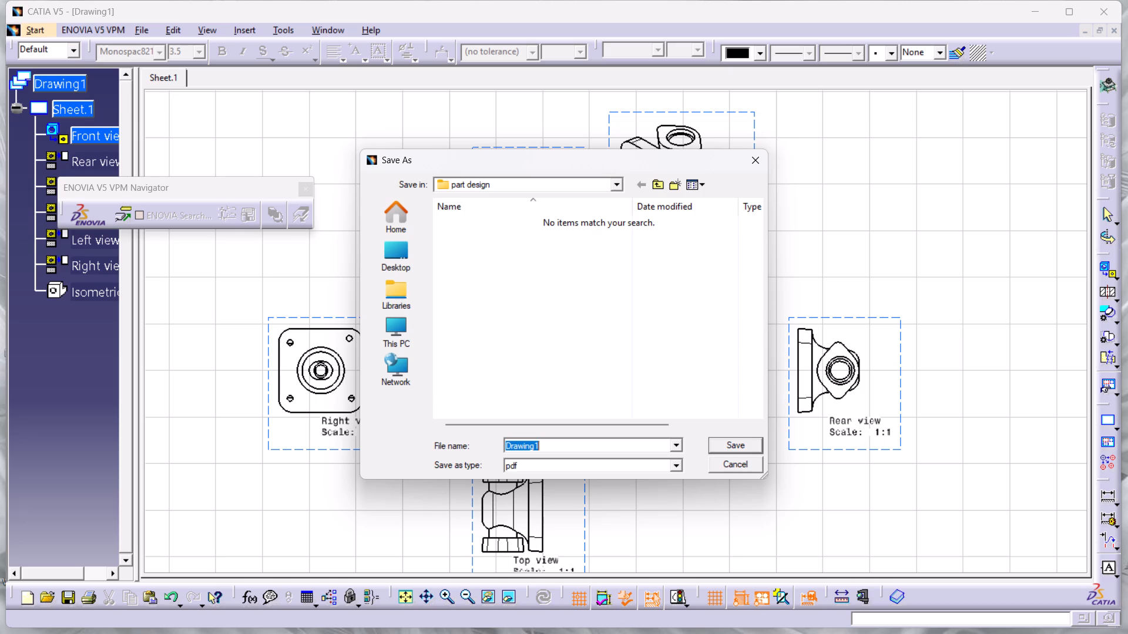
pyautogui.click(605, 447)
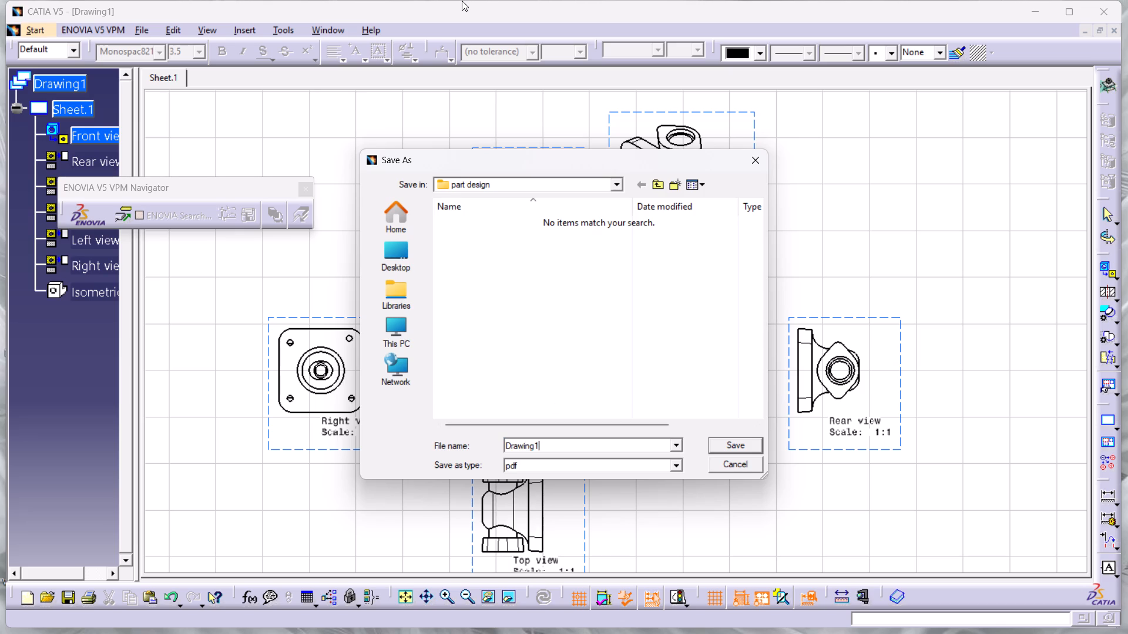
# Create a folder named drafiting inside the catia folder on drive D and open it as the save location.
pyautogui.click(619, 184)
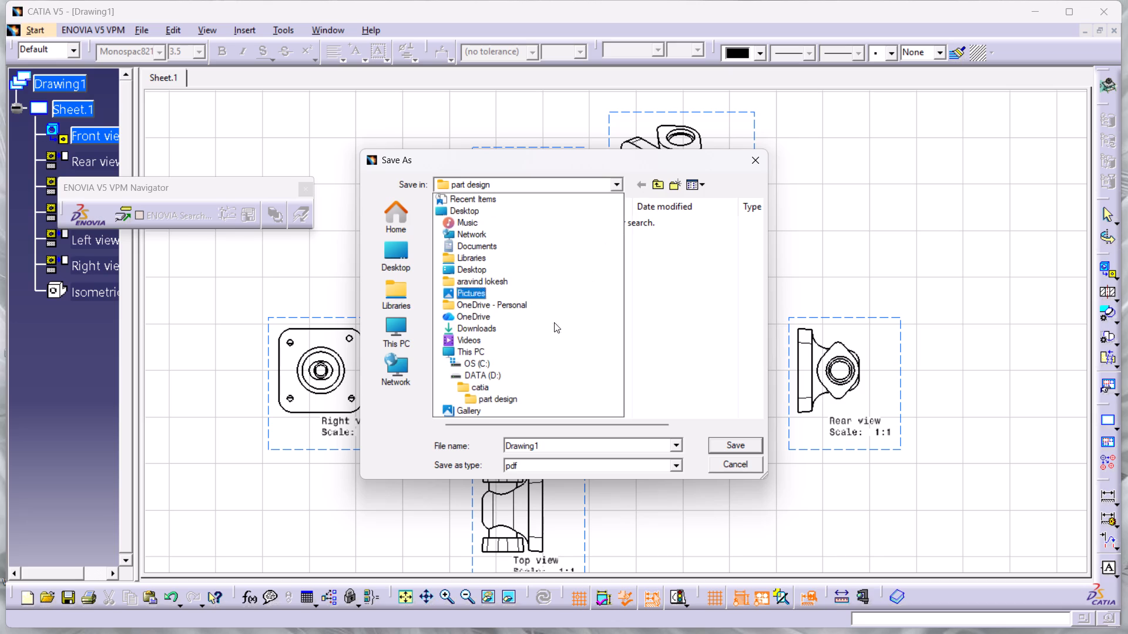
pyautogui.click(487, 389)
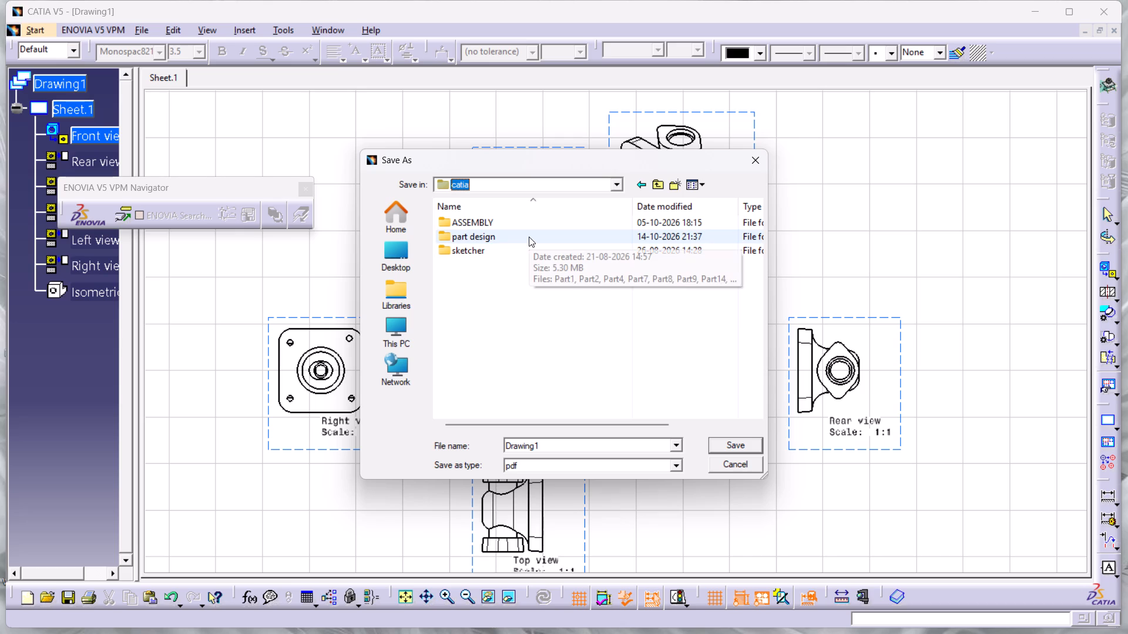
pyautogui.click(655, 189)
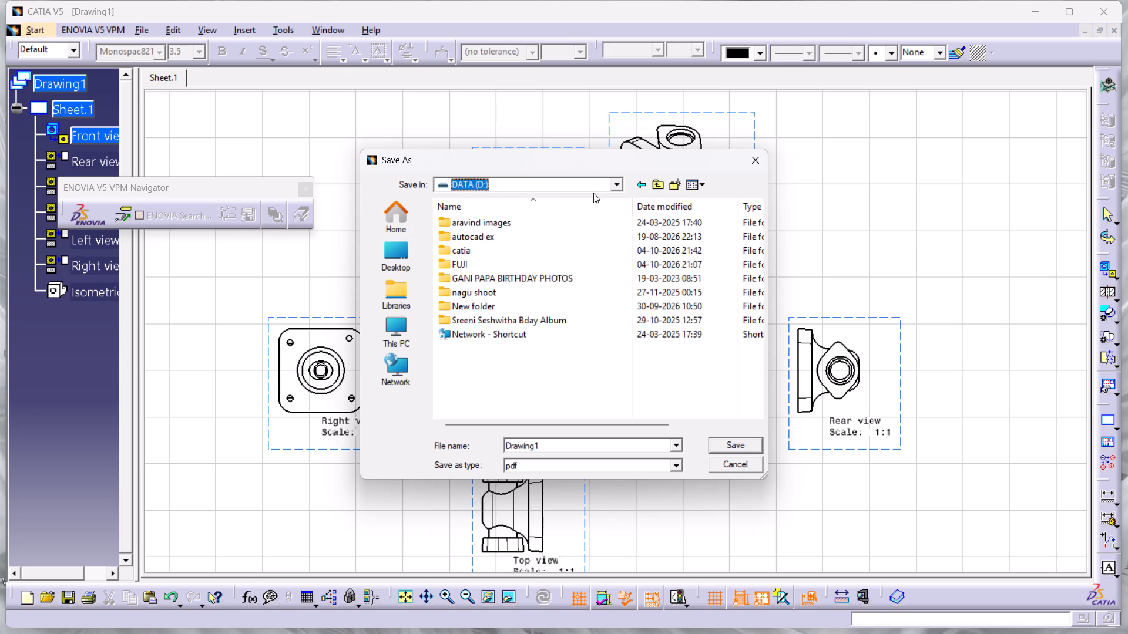
pyautogui.click(621, 187)
pyautogui.click(486, 384)
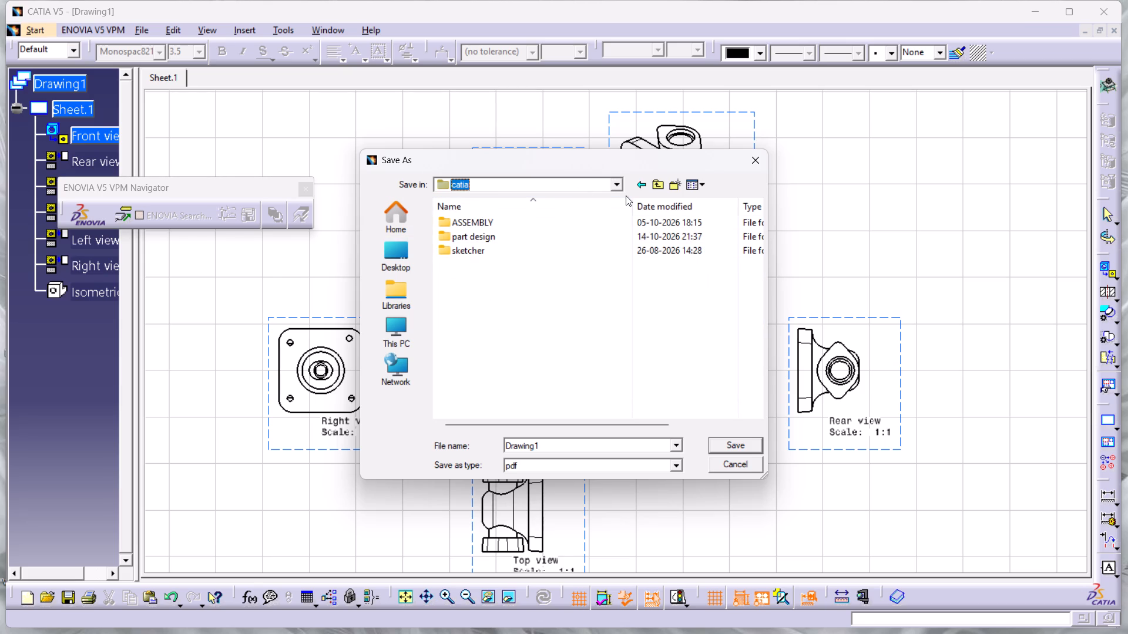
pyautogui.click(672, 183)
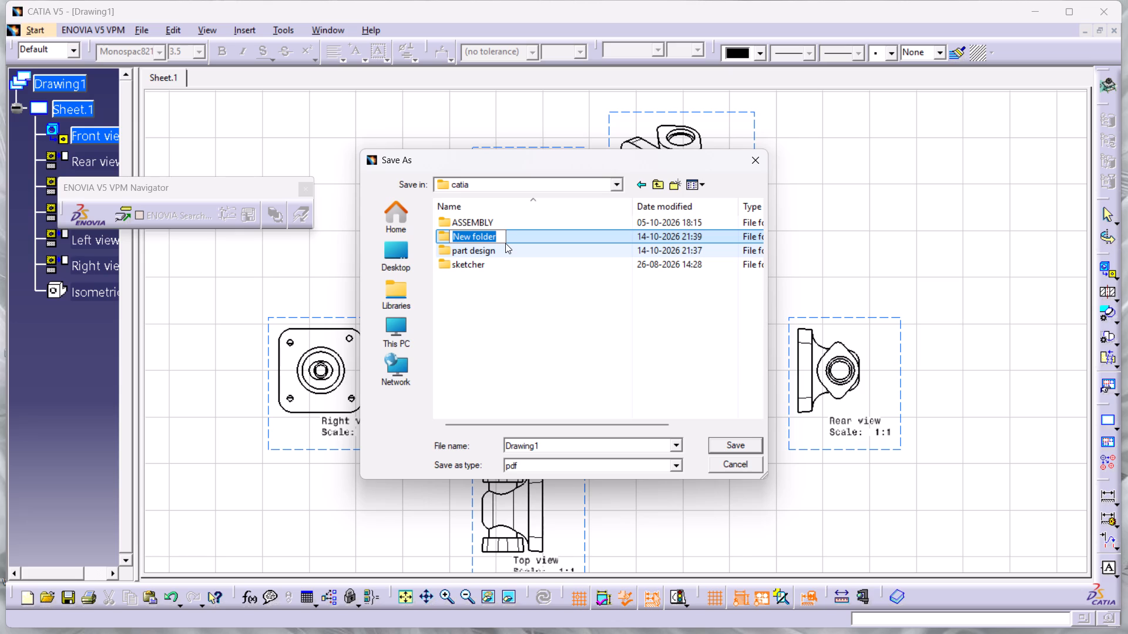
pyautogui.write('drafitim')
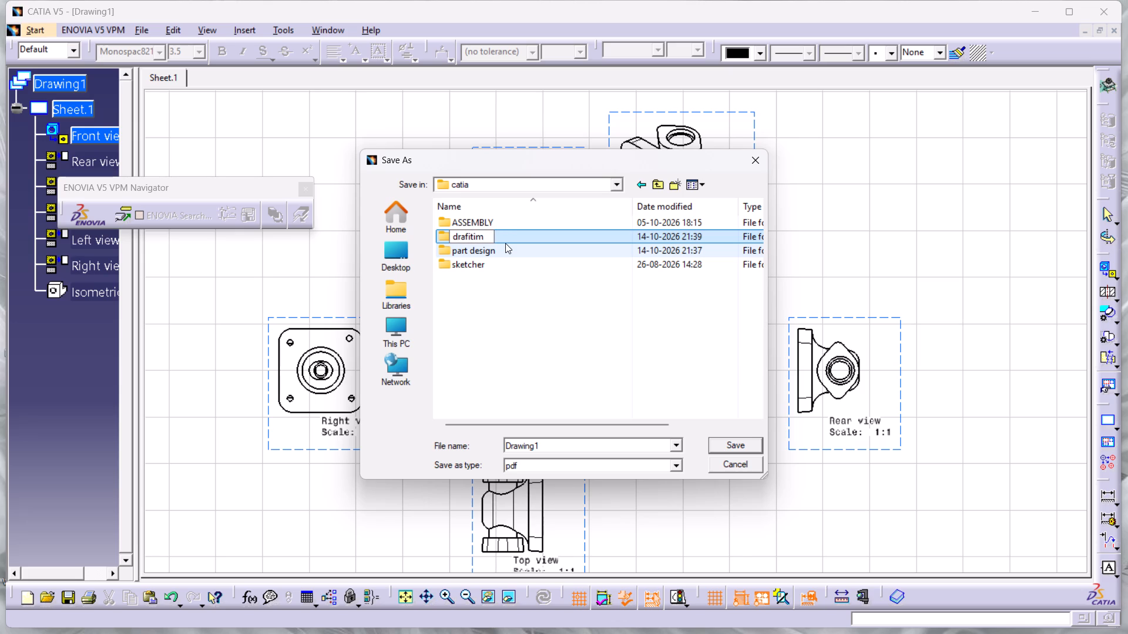
pyautogui.press('BackSpace')
pyautogui.write('ng')
pyautogui.press('space')
pyautogui.press('Return')
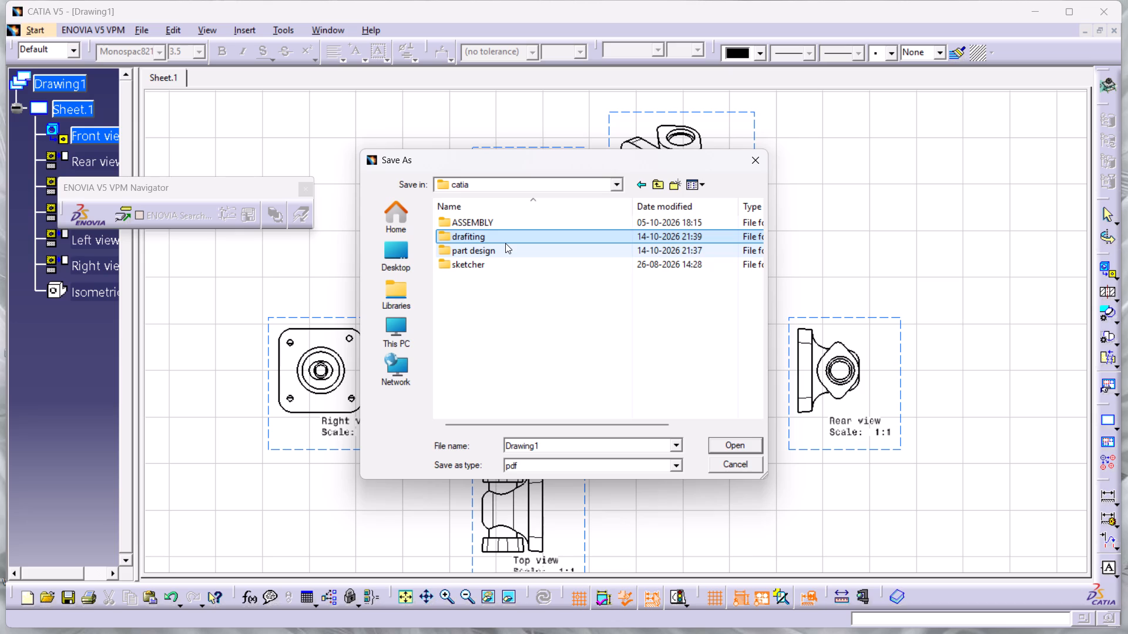
pyautogui.doubleClick(510, 242)
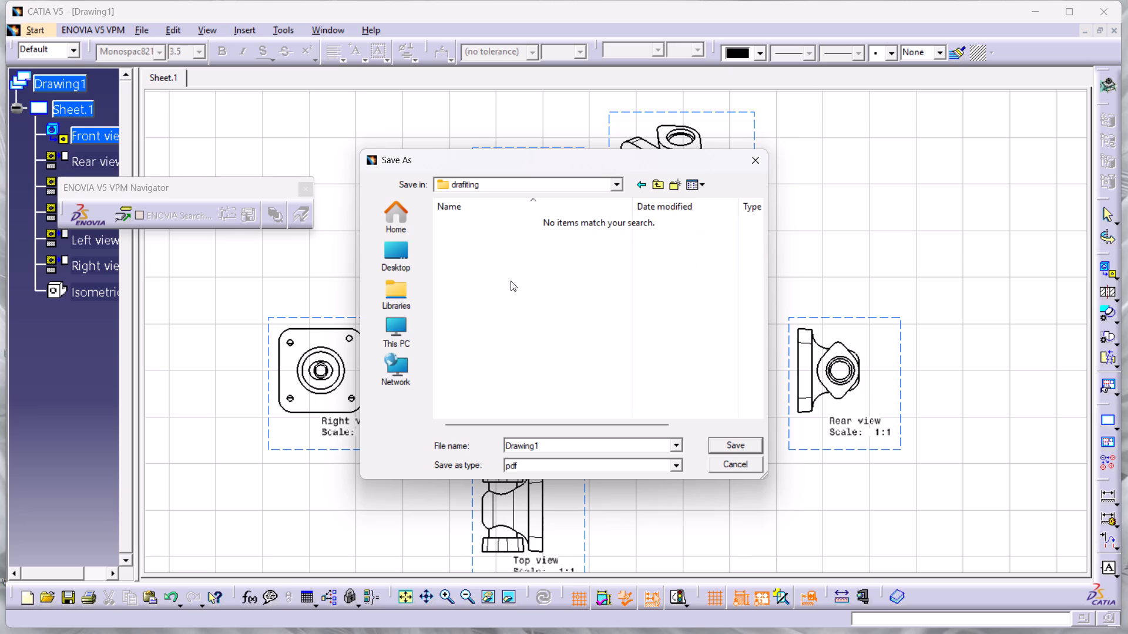
# Name the PDF file "tee feet draftinig" and save the drawing in the drafiting folder.
pyautogui.doubleClick(562, 451)
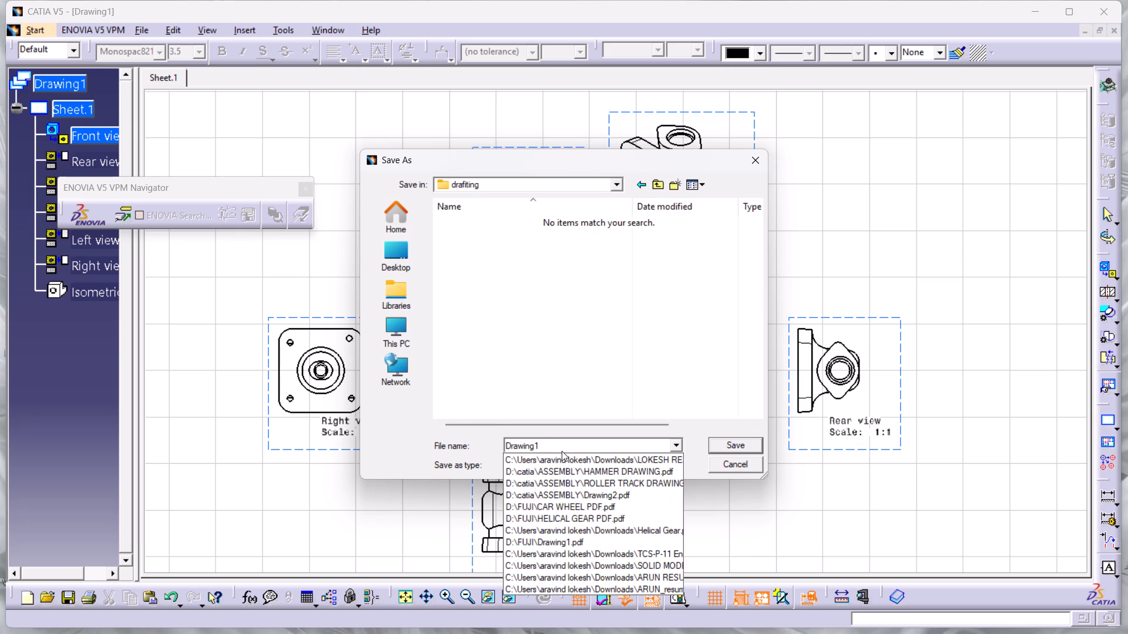
pyautogui.click(560, 448)
pyautogui.write('tee')
pyautogui.press('space')
pyautogui.write('feet')
pyautogui.press('space')
pyautogui.write('dra')
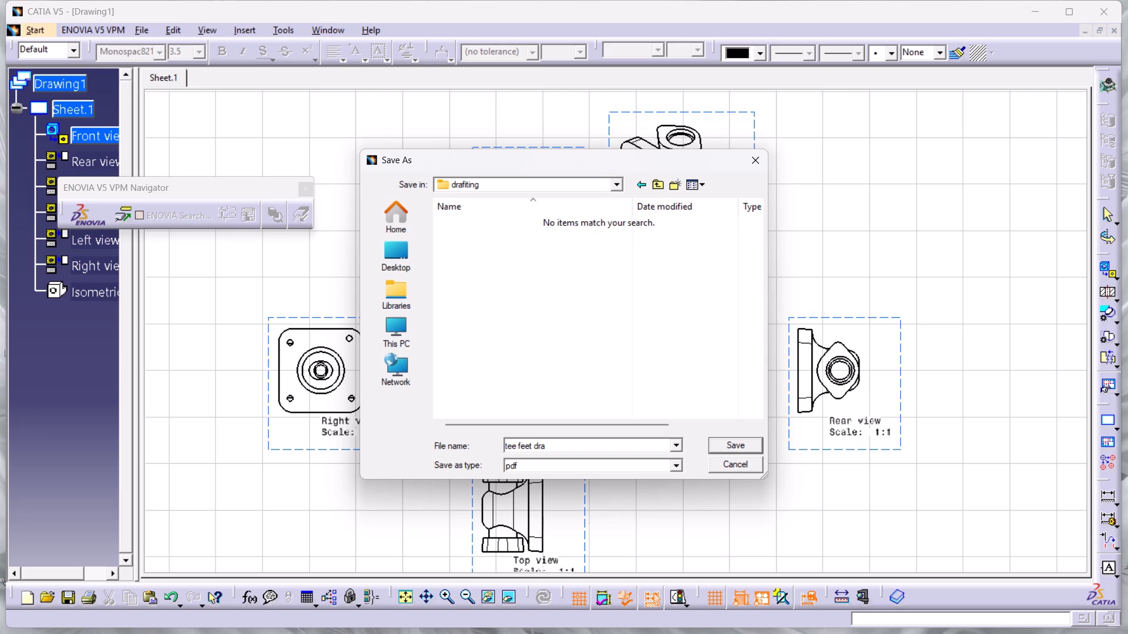
pyautogui.write('ftini')
pyautogui.press('g')
pyautogui.click(23, 23)
pyautogui.click(36, 34)
pyautogui.press('Left')
pyautogui.press('Left')
pyautogui.press('Left')
pyautogui.press('Left')
pyautogui.press('Left')
pyautogui.press('Right')
pyautogui.press('Right')
pyautogui.press('Right')
pyautogui.press('Right')
pyautogui.press('Right')
pyautogui.press('Right')
pyautogui.press('Right')
pyautogui.press('Right')
pyautogui.press('Right')
pyautogui.press('Right')
pyautogui.press('Right')
pyautogui.press('Right')
pyautogui.press('Right')
pyautogui.press('Return')
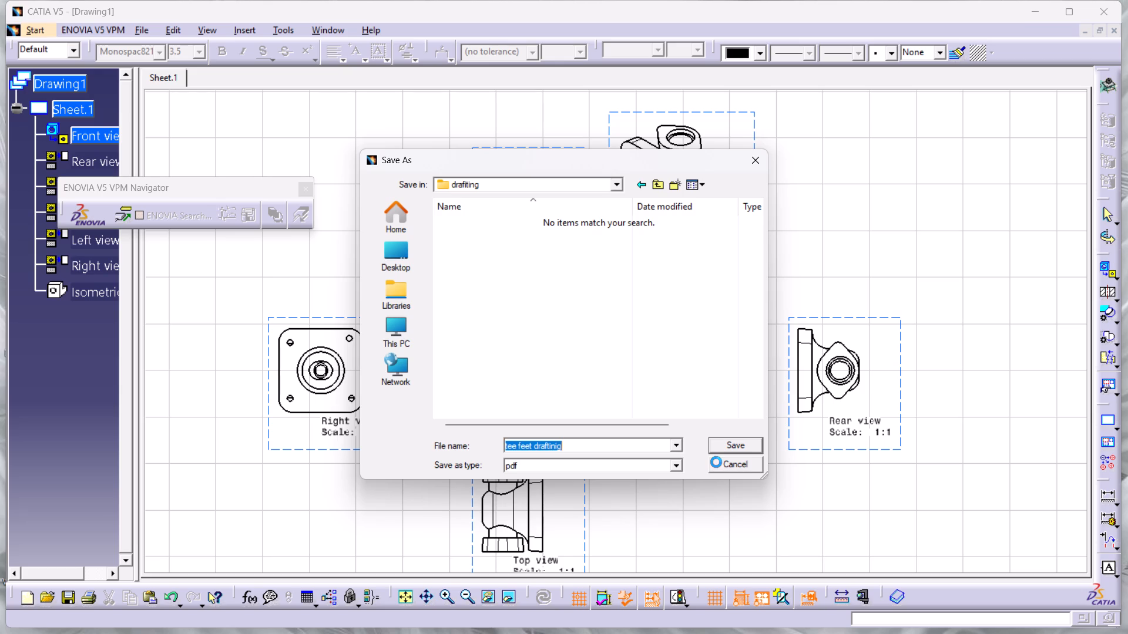
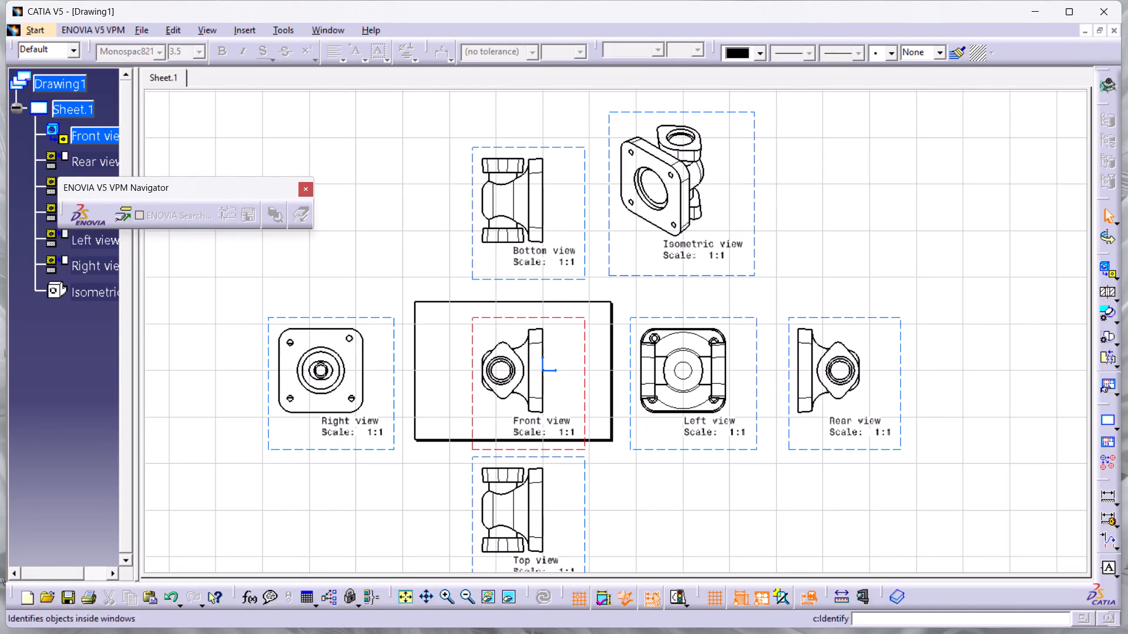
# Switch from the drawing to the Product1 document window.
pyautogui.click(334, 30)
pyautogui.click(377, 125)
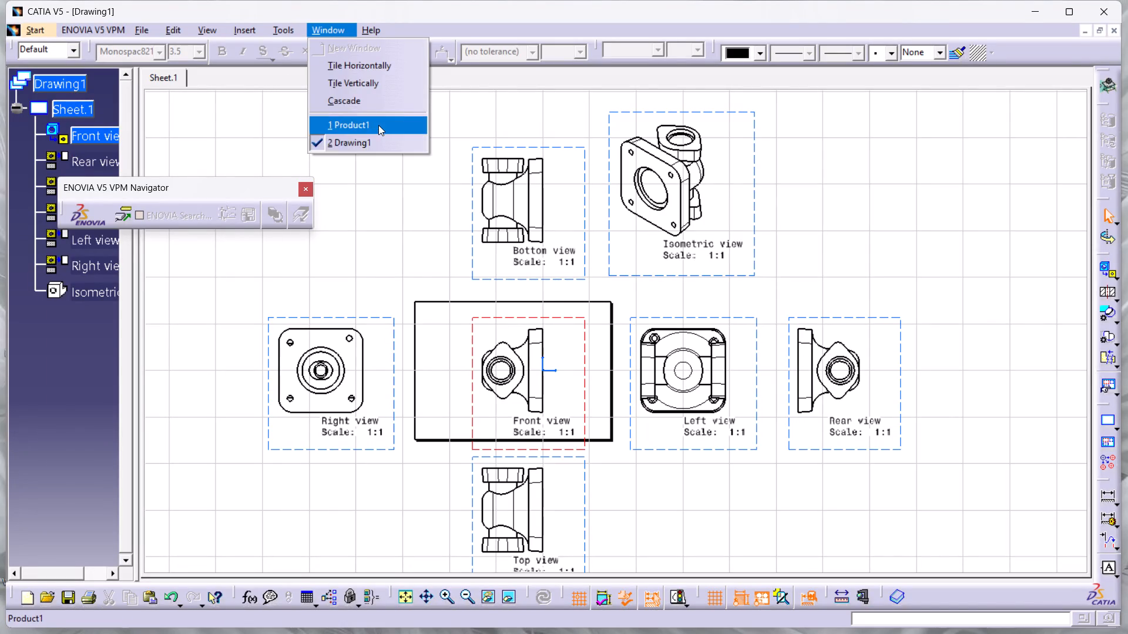
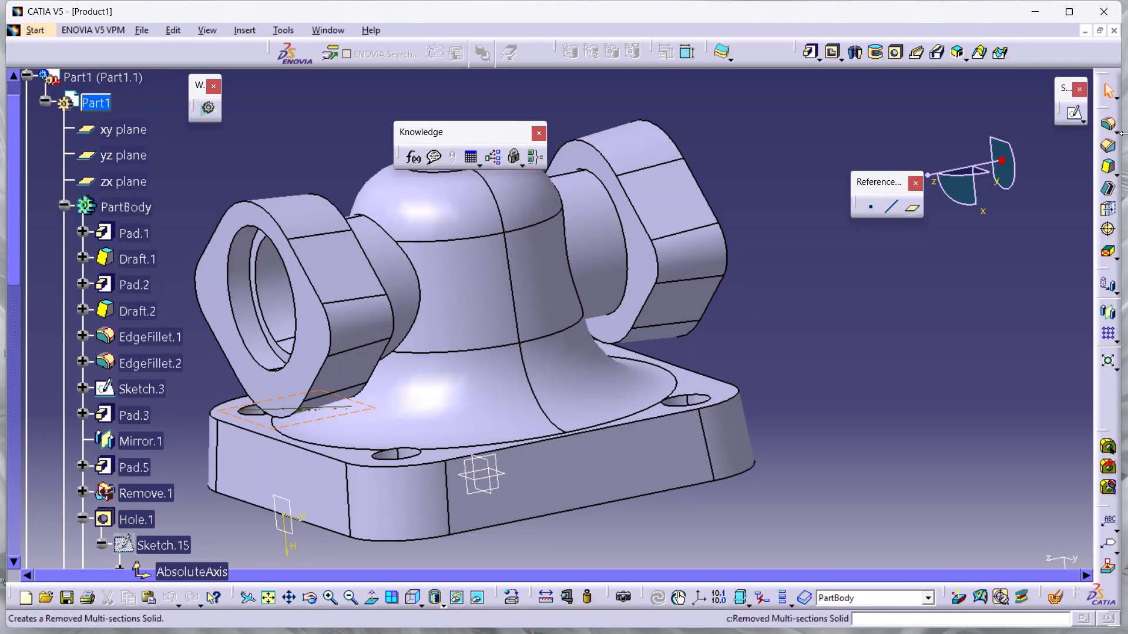
# Add a 5 mm edge fillet, tangency mode, on the circular edge where the rear hexagonal end meets its cylindrical neck.
pyautogui.click(1111, 124)
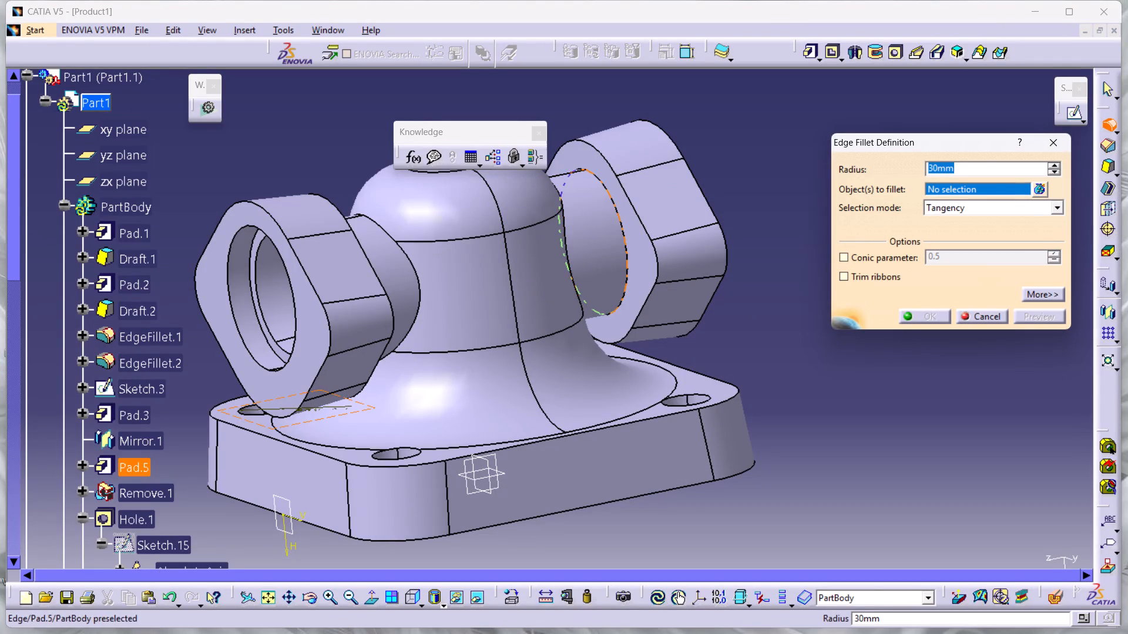
pyautogui.click(615, 203)
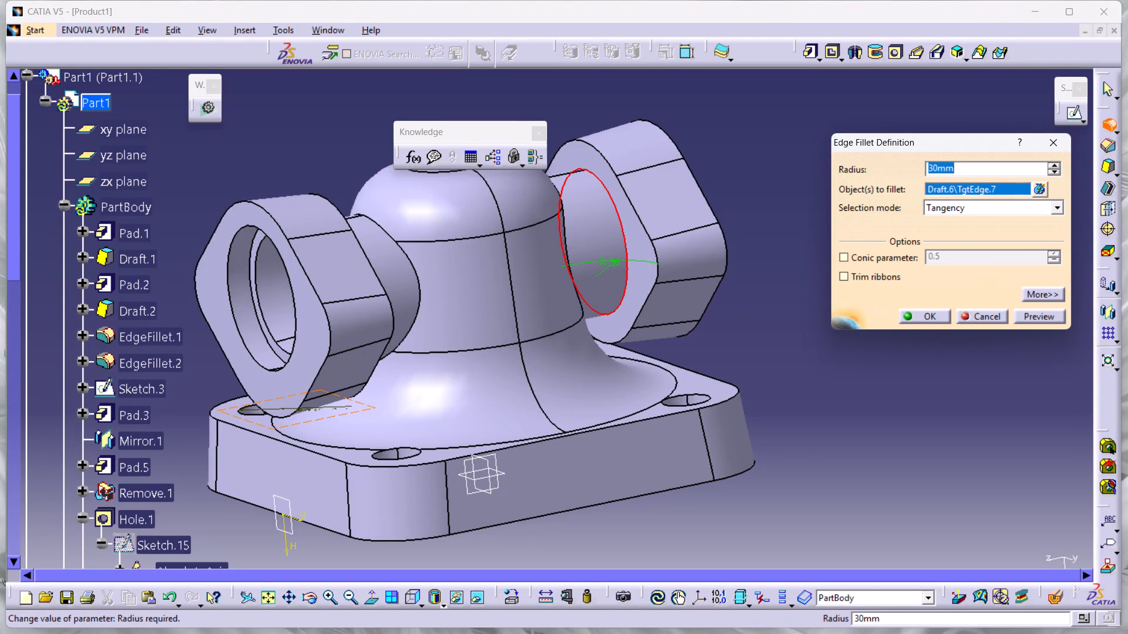
pyautogui.write('25')
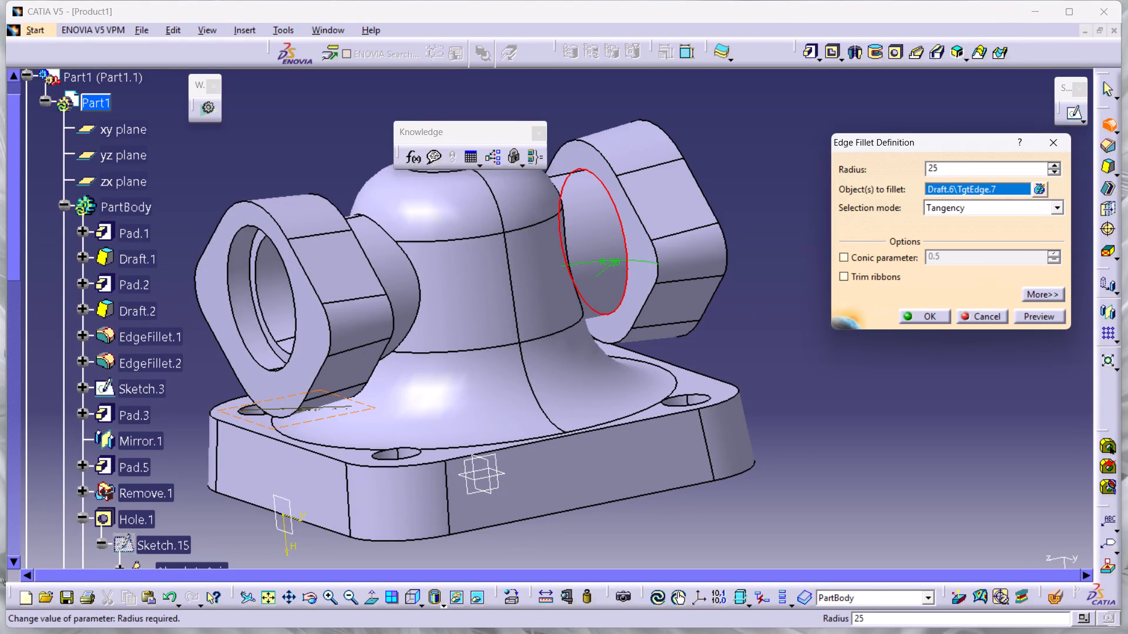
pyautogui.click(1039, 317)
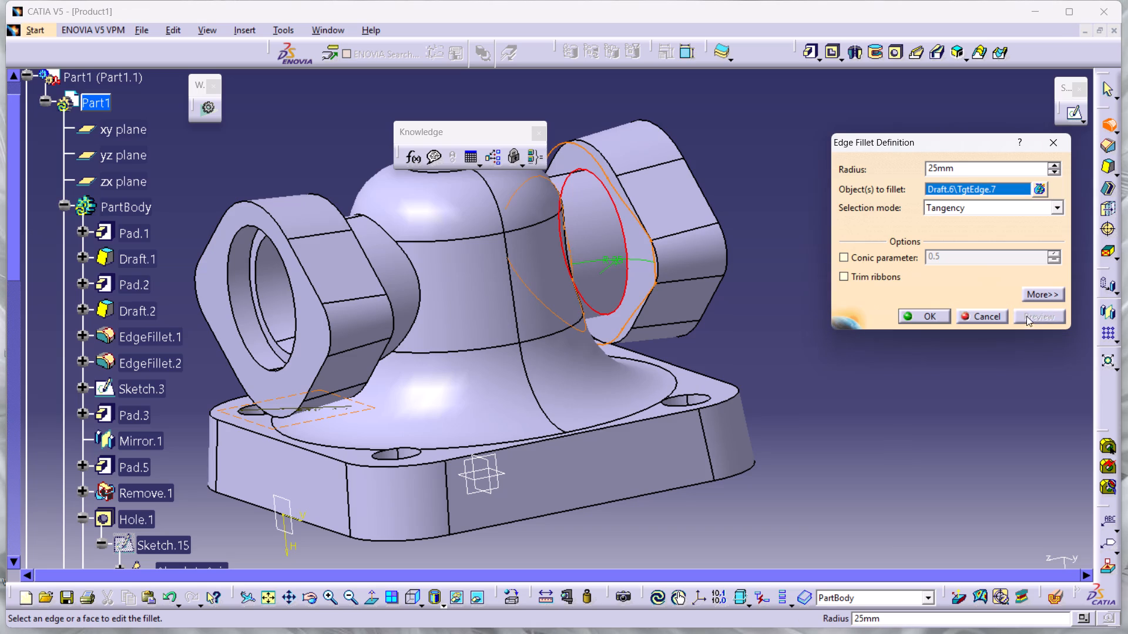
pyautogui.doubleClick(965, 169)
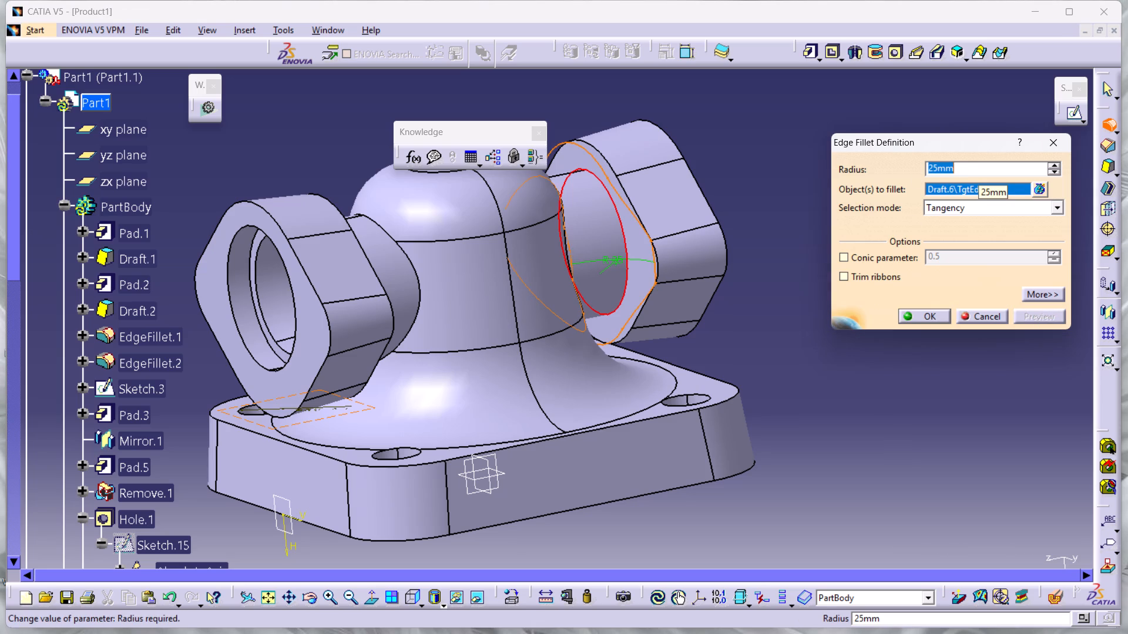
pyautogui.press('5')
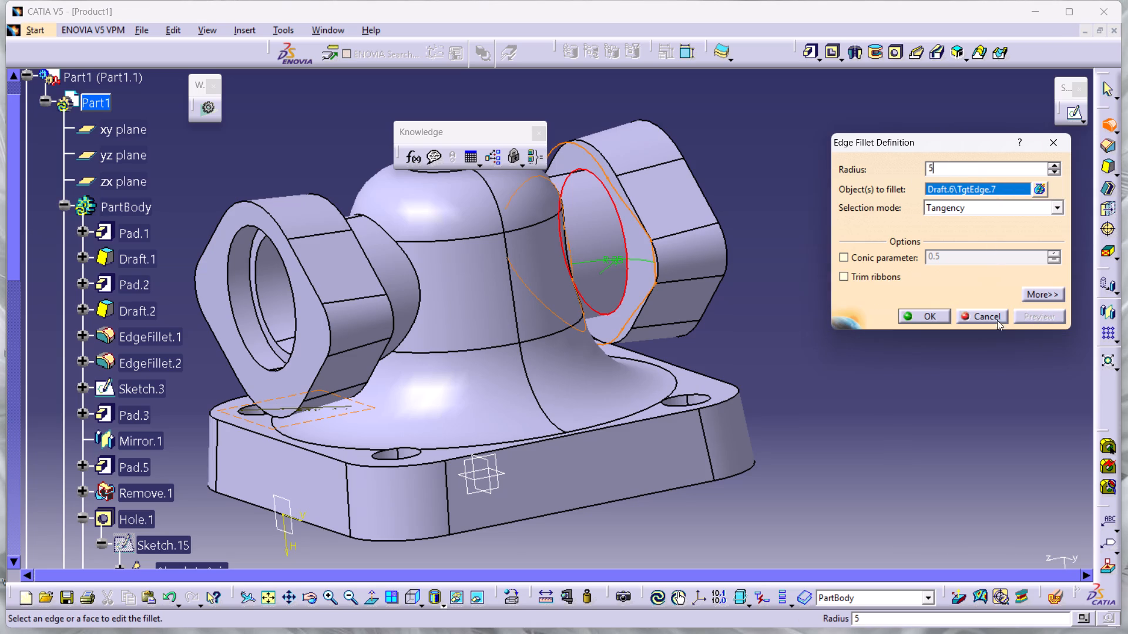
pyautogui.click(1057, 166)
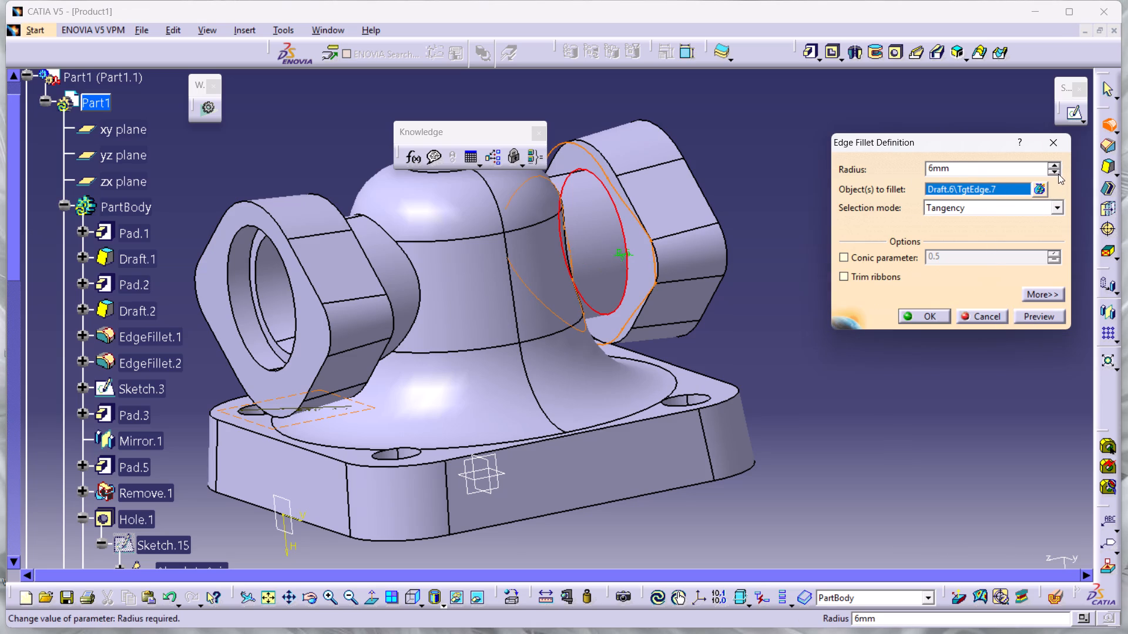
pyautogui.click(1058, 174)
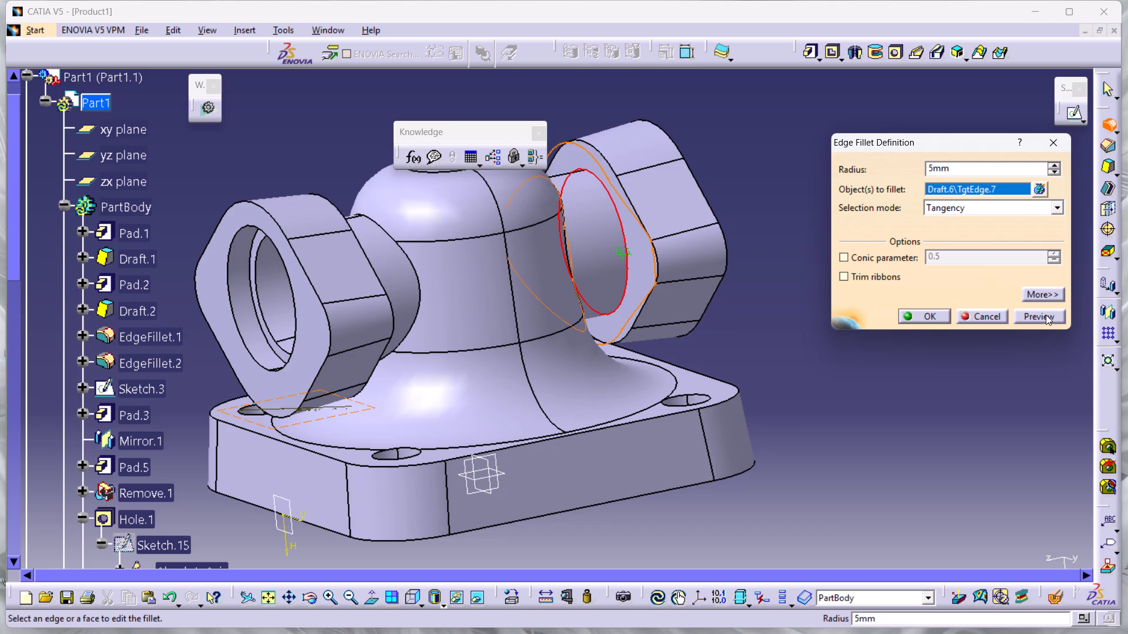
pyautogui.click(1046, 315)
pyautogui.click(934, 313)
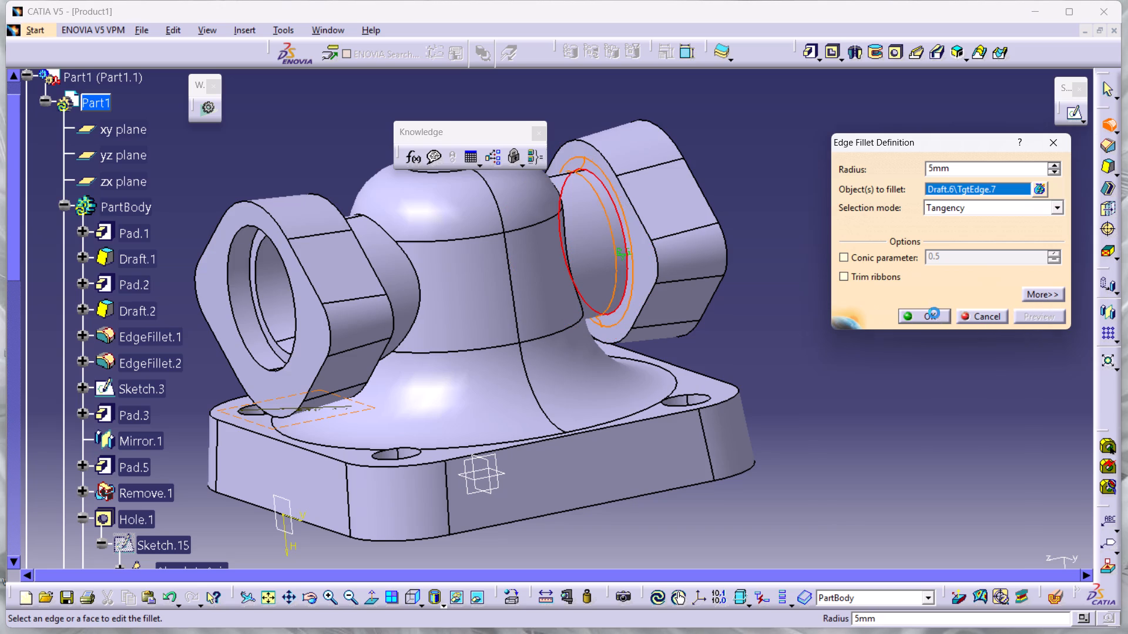
pyautogui.click(908, 379)
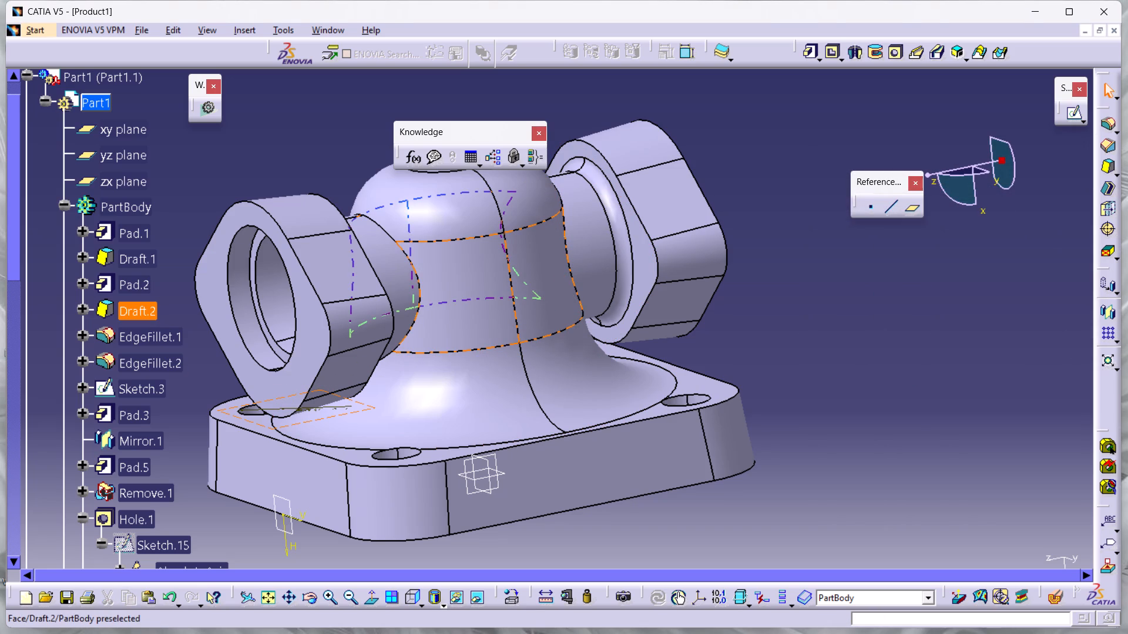
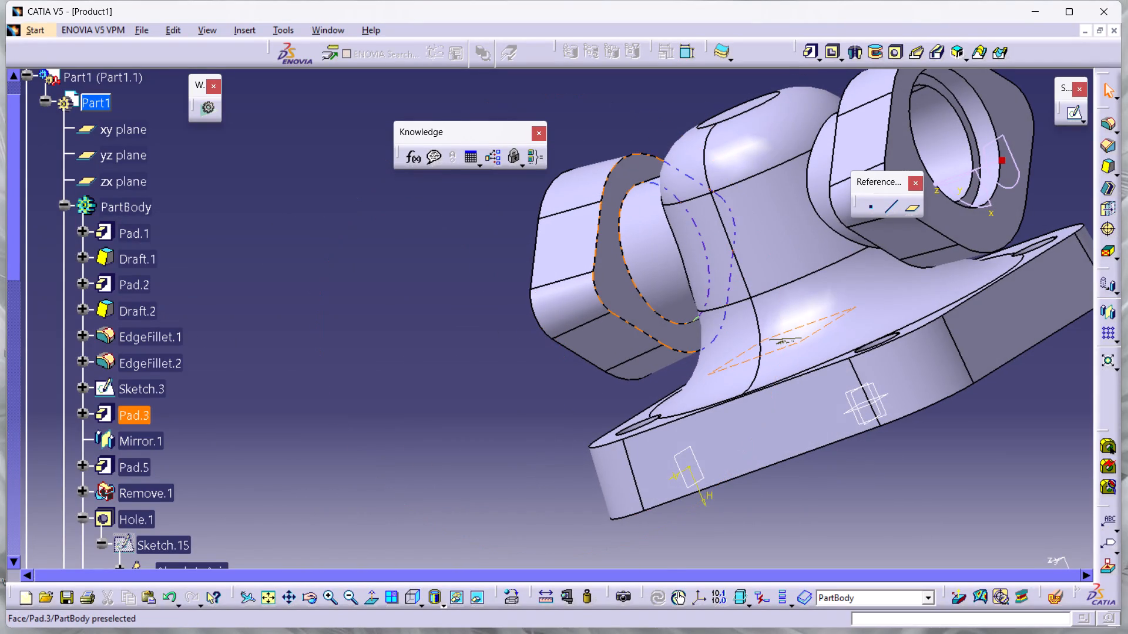
# Add a 5 mm edge fillet, tangency mode, on the circular edge where the other hexagonal end meets its cylindrical neck.
pyautogui.click(643, 295)
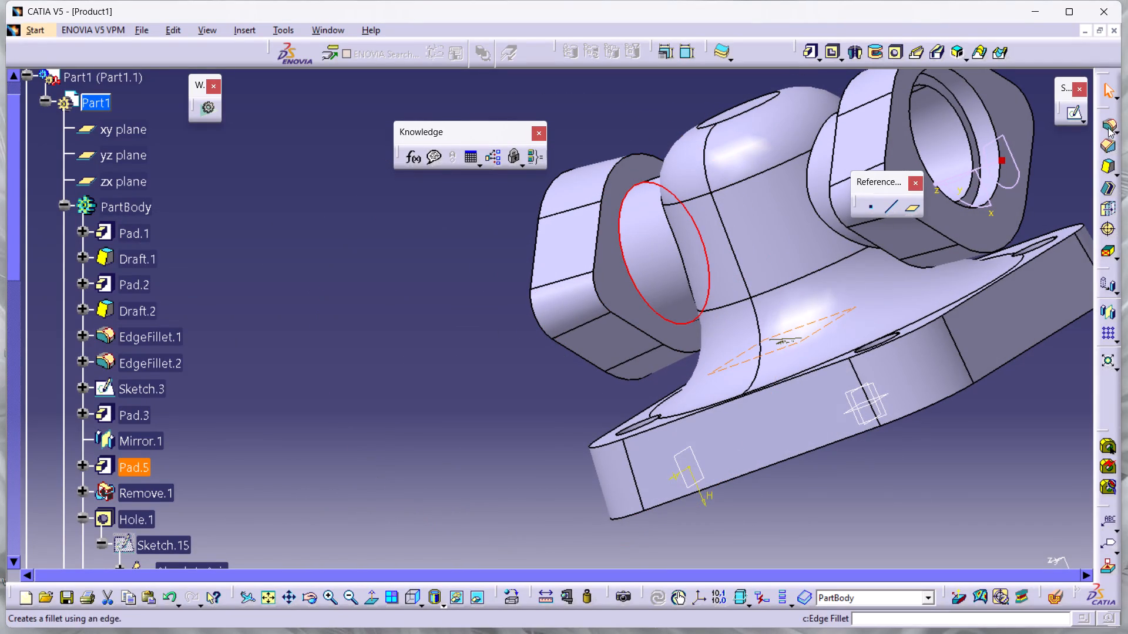
pyautogui.click(1108, 124)
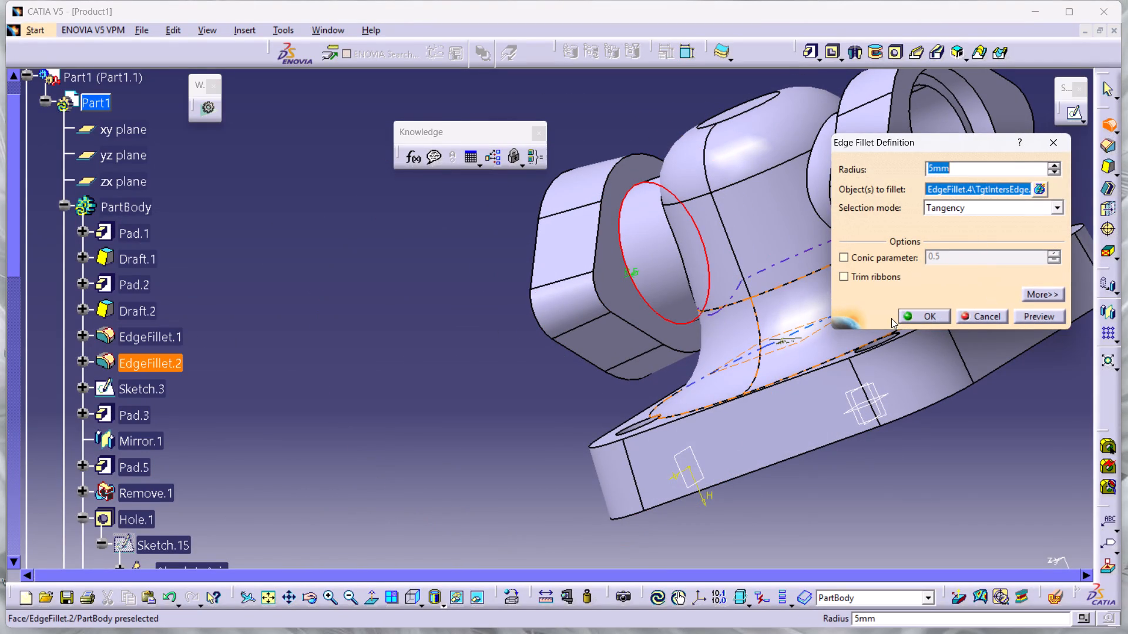
pyautogui.click(914, 314)
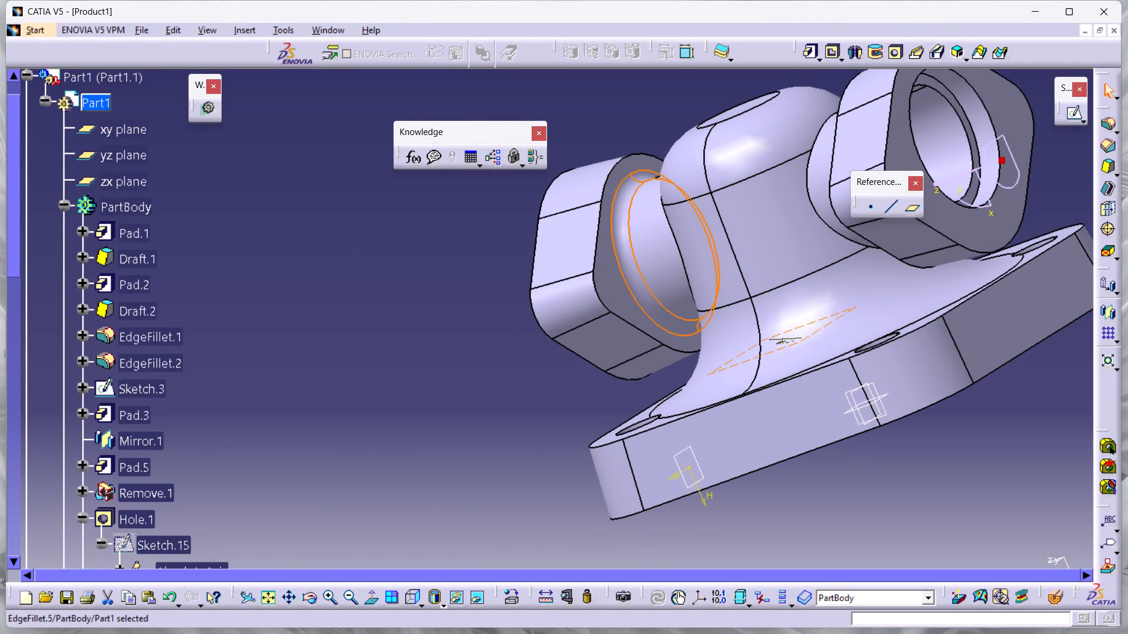
pyautogui.click(1039, 493)
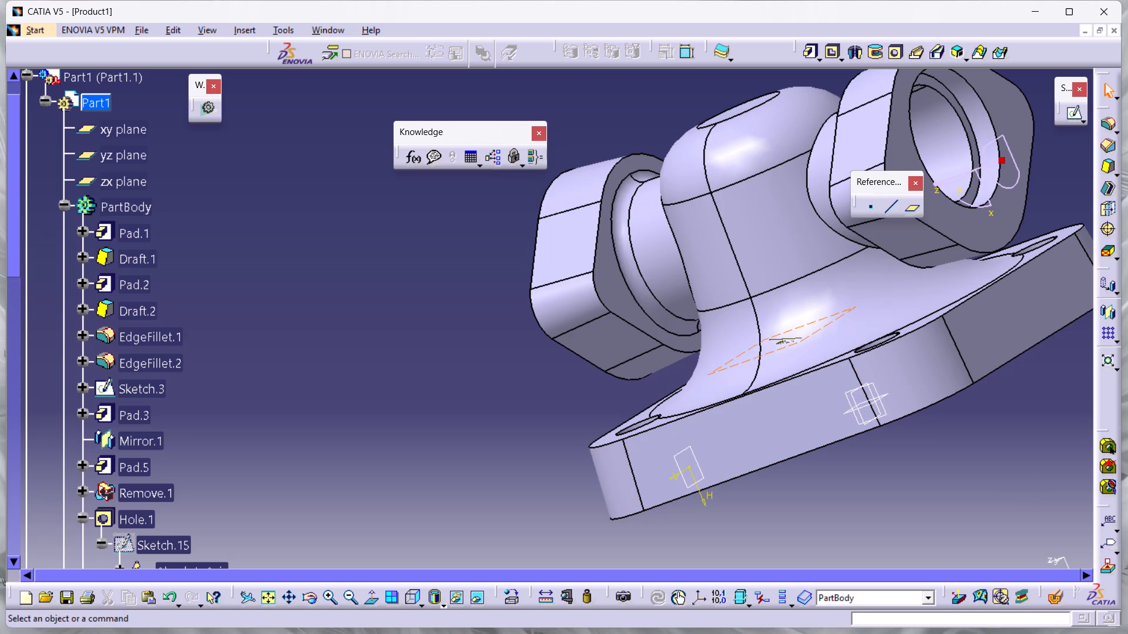
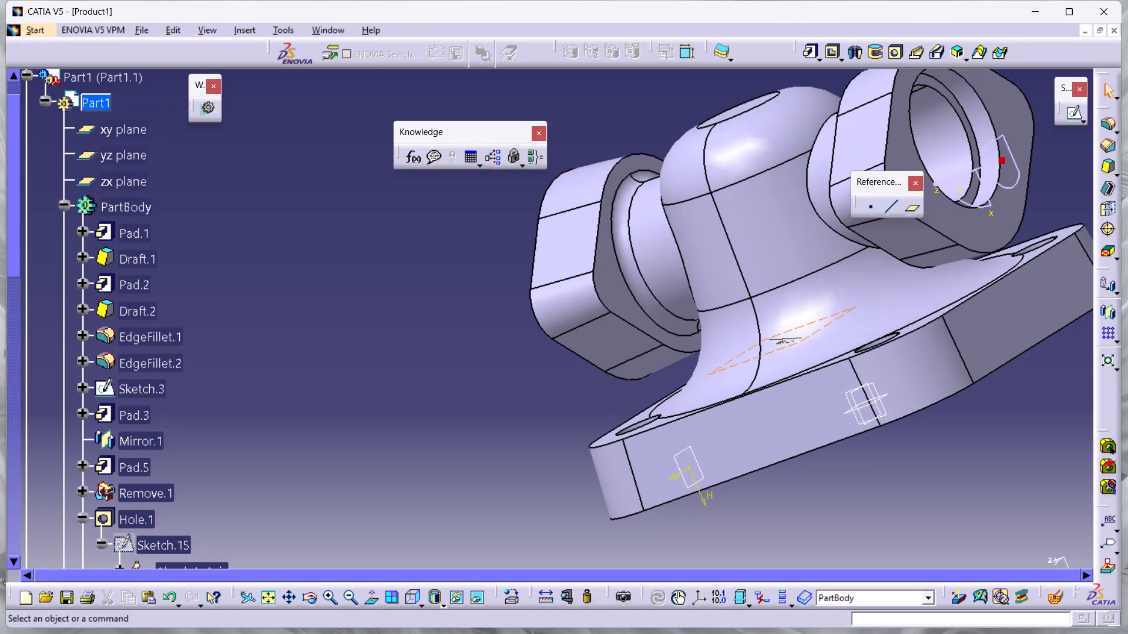
# Add a 5 mm edge fillet, tangency mode, along the neck-side outer perimeter edge of the hexagonal end farther from the open bore.
pyautogui.click(596, 241)
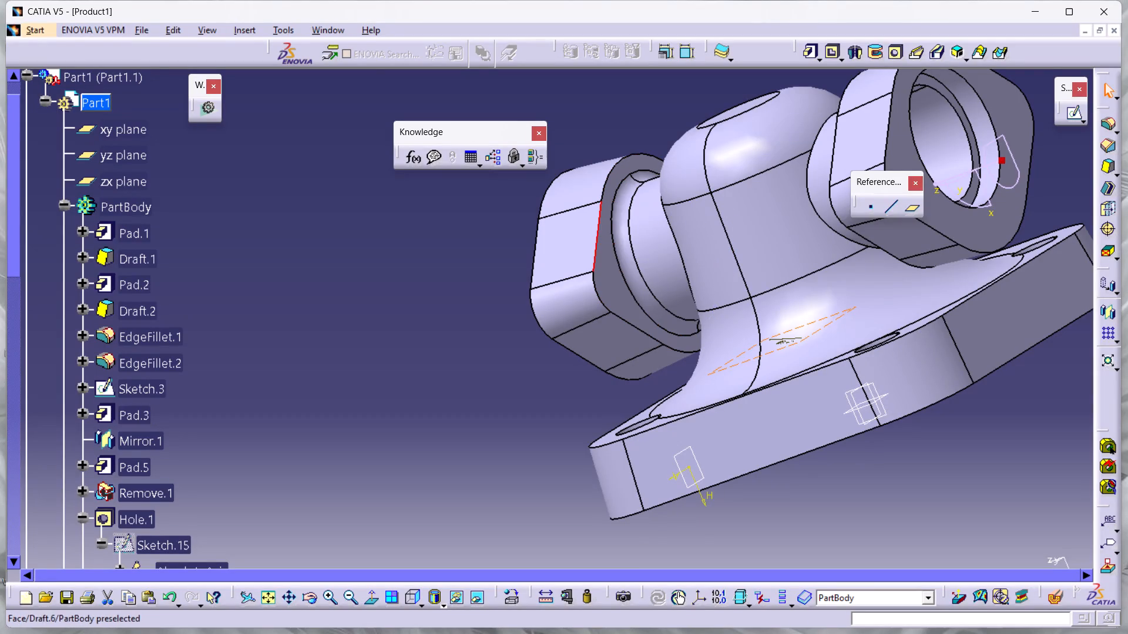
pyautogui.click(455, 441)
pyautogui.click(1107, 122)
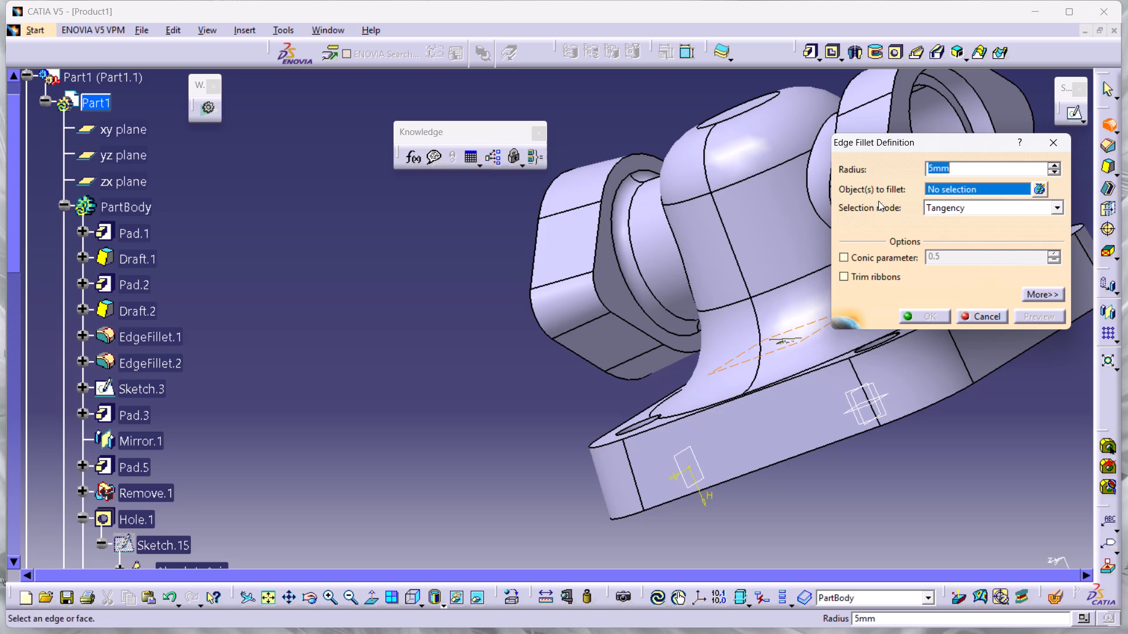
pyautogui.click(596, 244)
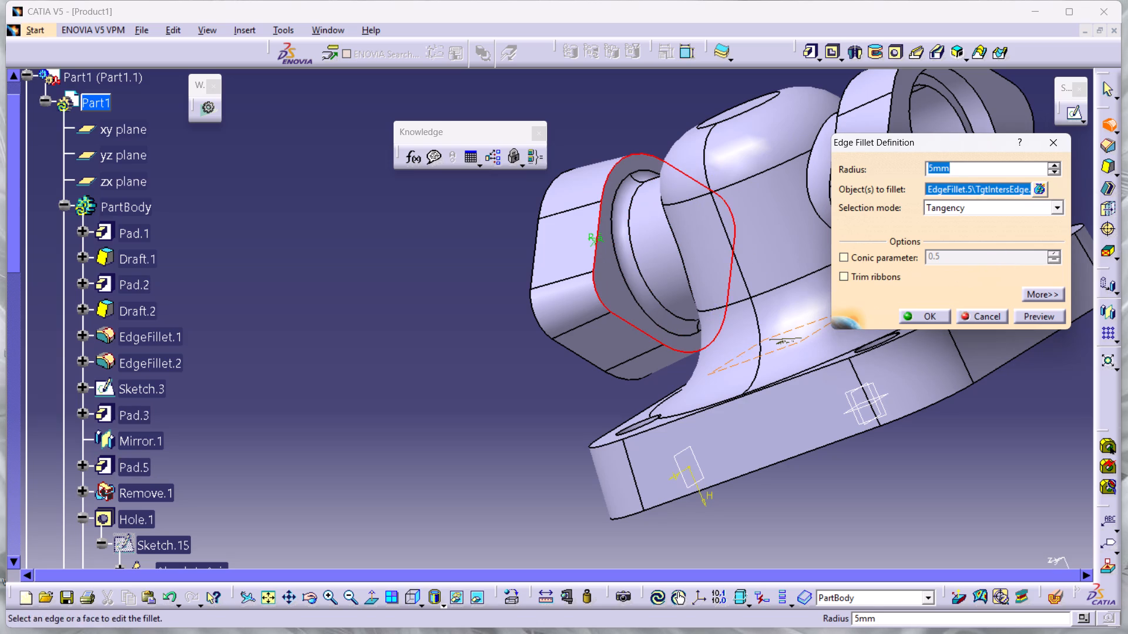
pyautogui.click(1042, 313)
pyautogui.click(931, 312)
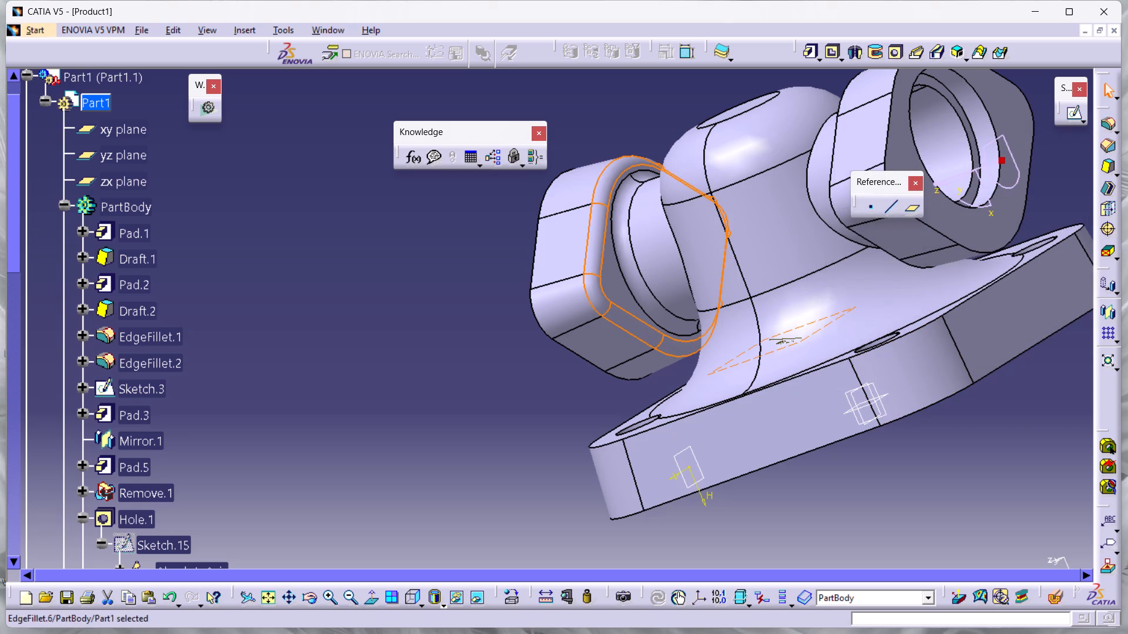
pyautogui.click(1014, 467)
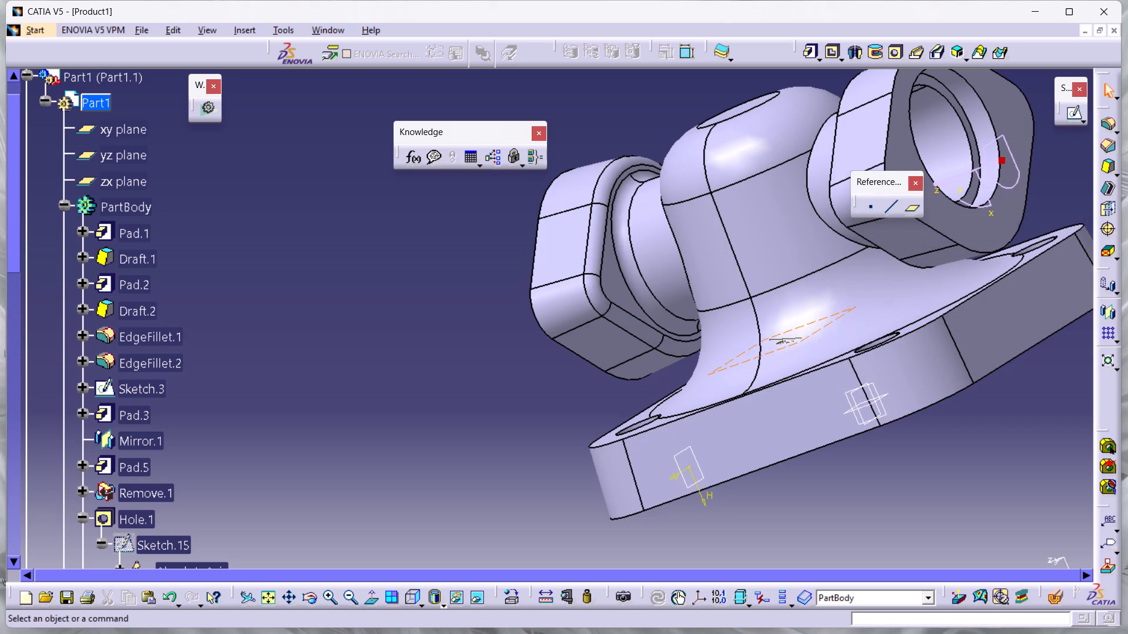
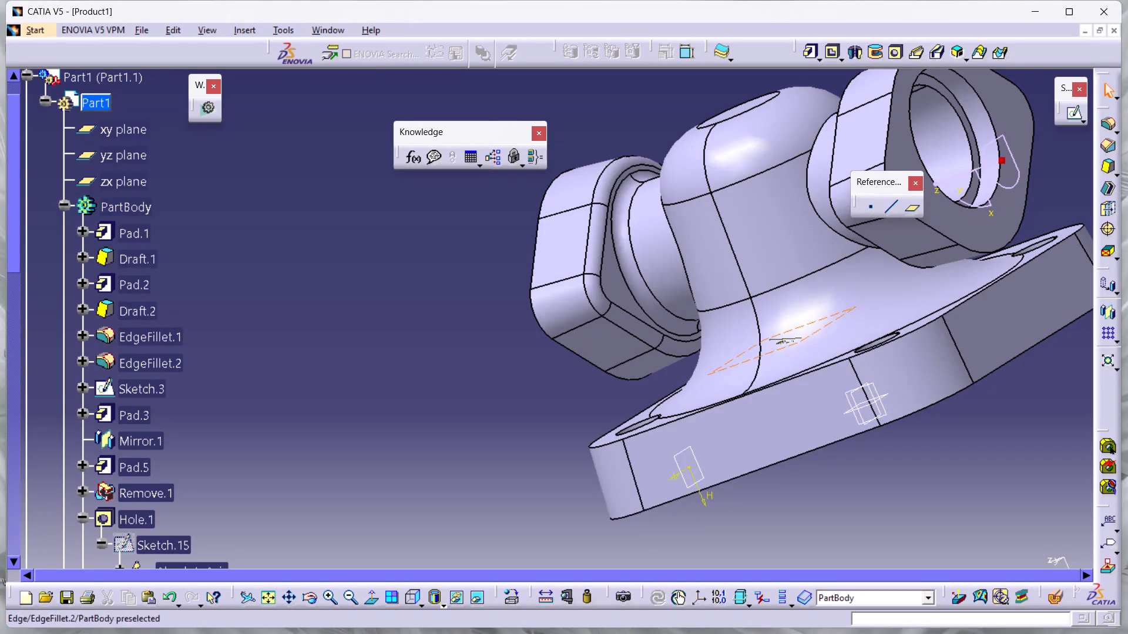
# Add a 5 mm edge fillet, tangency mode, along the neck-side outer perimeter edge of the opposite, still unfilleted hexagonal end.
pyautogui.moveTo(400, 376); pyautogui.dragTo(401, 372, button='middle')
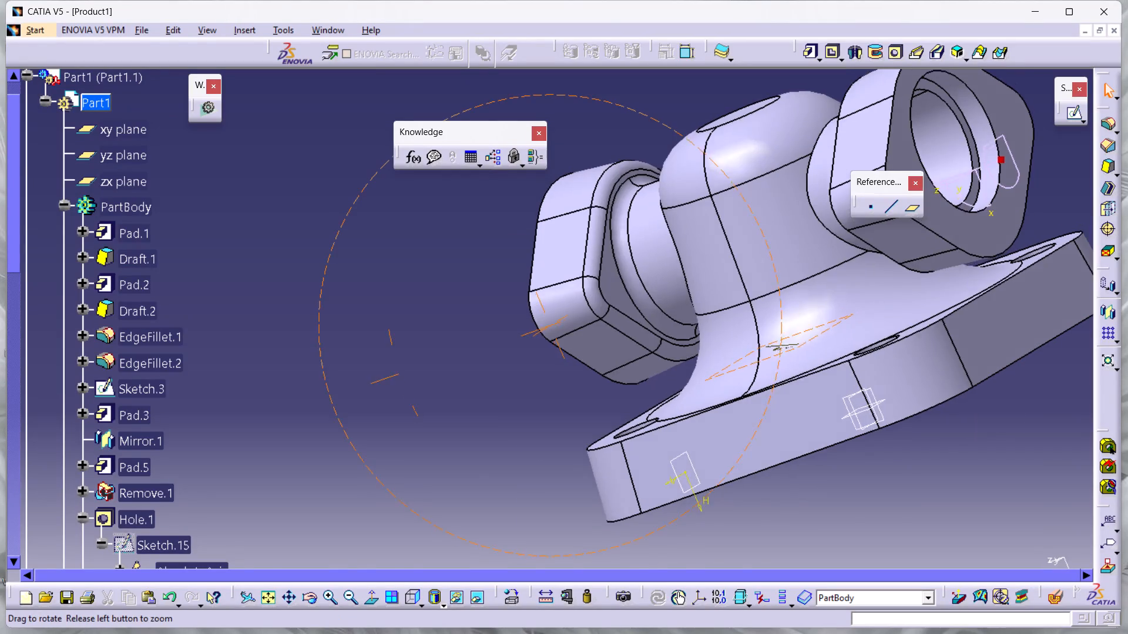
pyautogui.moveTo(401, 372); pyautogui.dragTo(680, 298, button='middle')
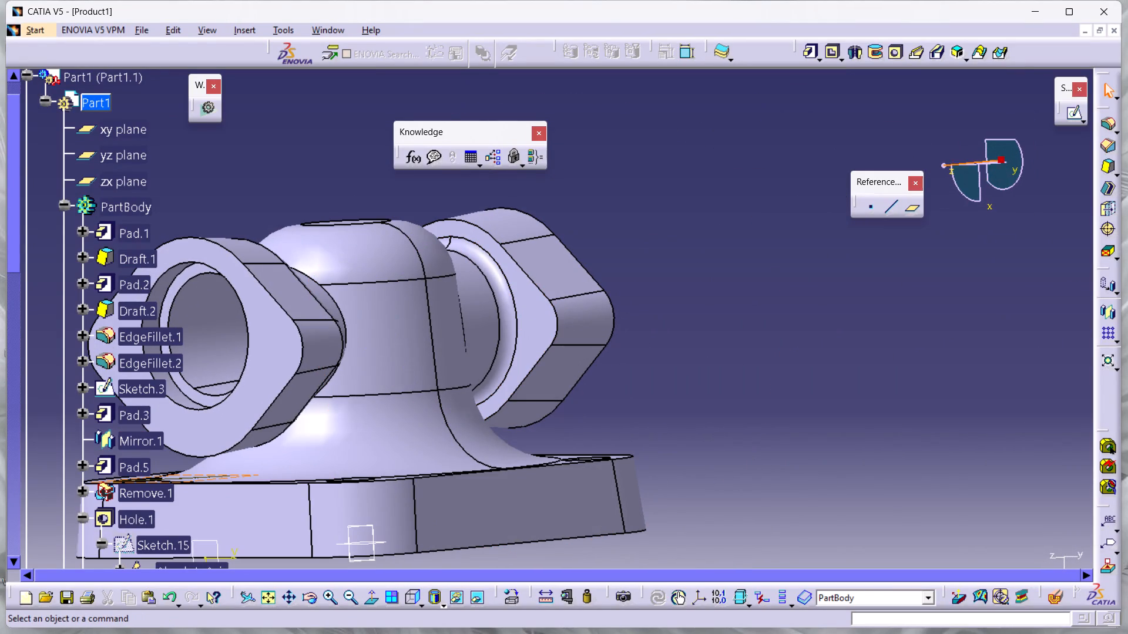
pyautogui.click(1112, 126)
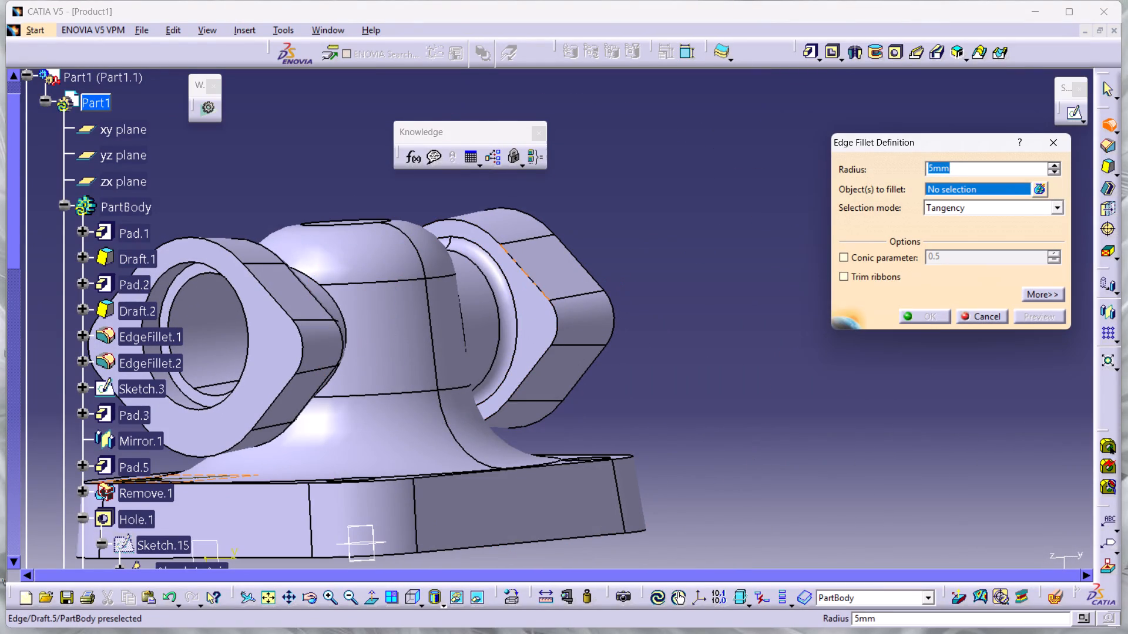
pyautogui.click(540, 288)
pyautogui.click(910, 308)
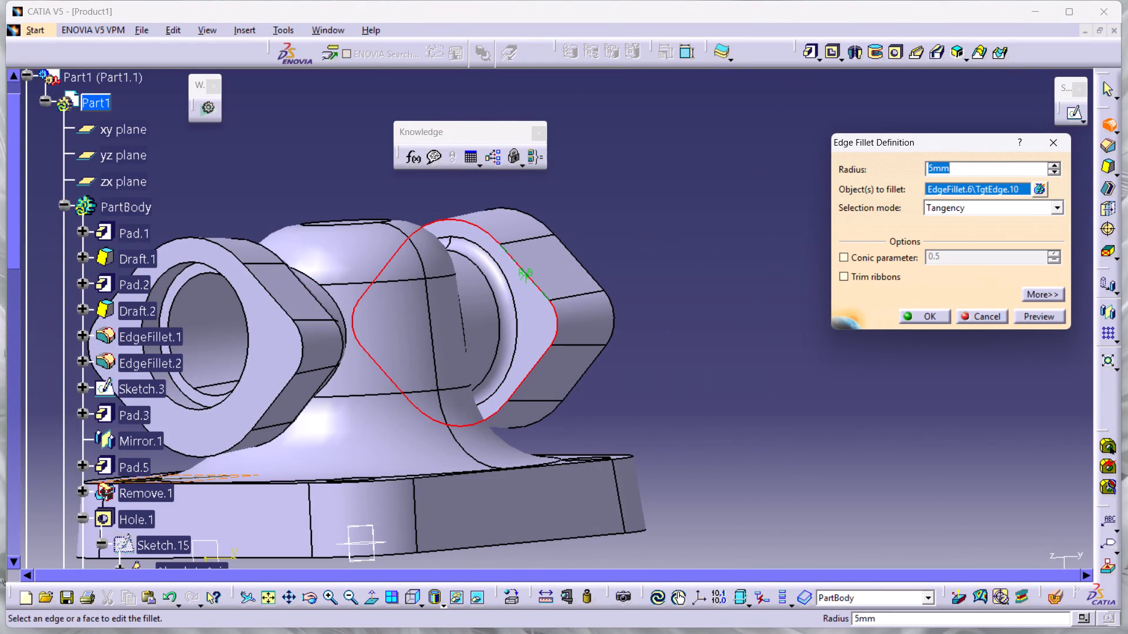
pyautogui.click(921, 313)
pyautogui.click(895, 397)
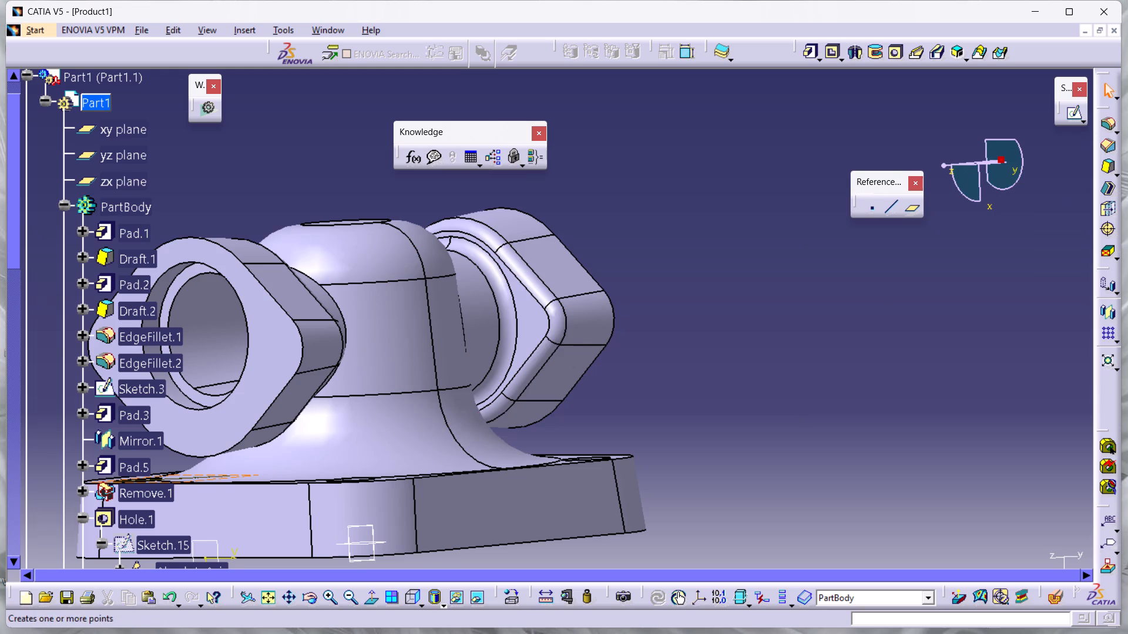
pyautogui.click(747, 279)
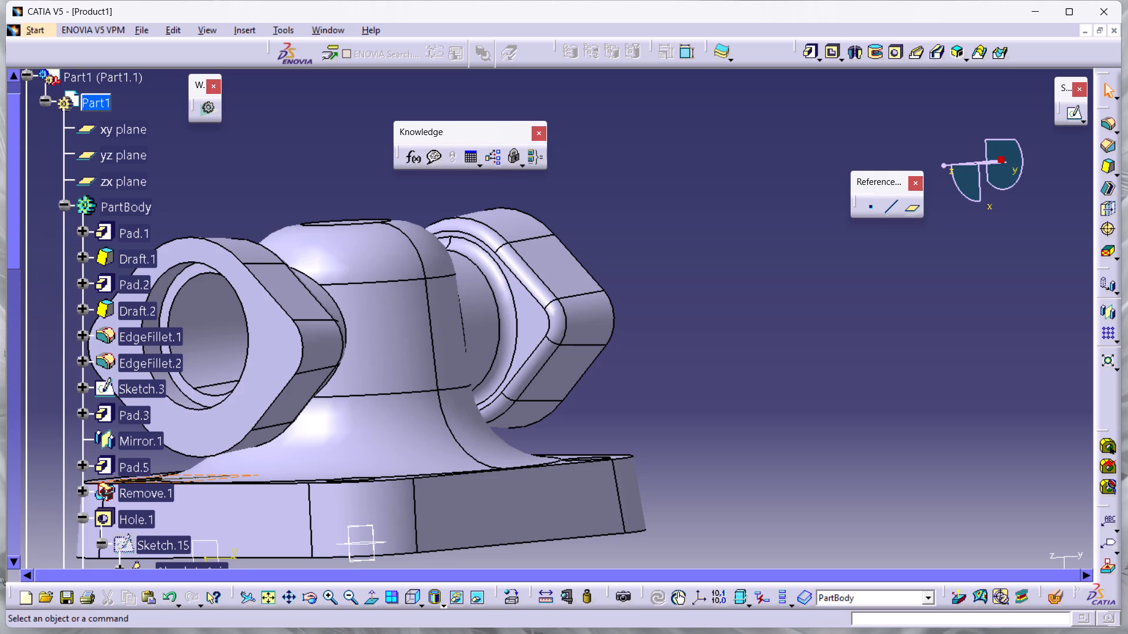
# Add a 5 mm edge fillet, tangency mode, around the top outer perimeter edge of the base flange.
pyautogui.moveTo(787, 144); pyautogui.dragTo(763, 231, button='middle')
pyautogui.keyDown('ctrl'); pyautogui.moveTo(764, 223); pyautogui.dragTo(766, 218, button='middle'); pyautogui.keyUp('ctrl')
pyautogui.keyDown('ctrl'); pyautogui.moveTo(733, 154); pyautogui.dragTo(724, 295, button='middle'); pyautogui.keyUp('ctrl')
pyautogui.keyDown('ctrl'); pyautogui.moveTo(715, 281); pyautogui.dragTo(689, 222, button='middle'); pyautogui.keyUp('ctrl')
pyautogui.moveTo(740, 242); pyautogui.dragTo(590, 248, button='middle')
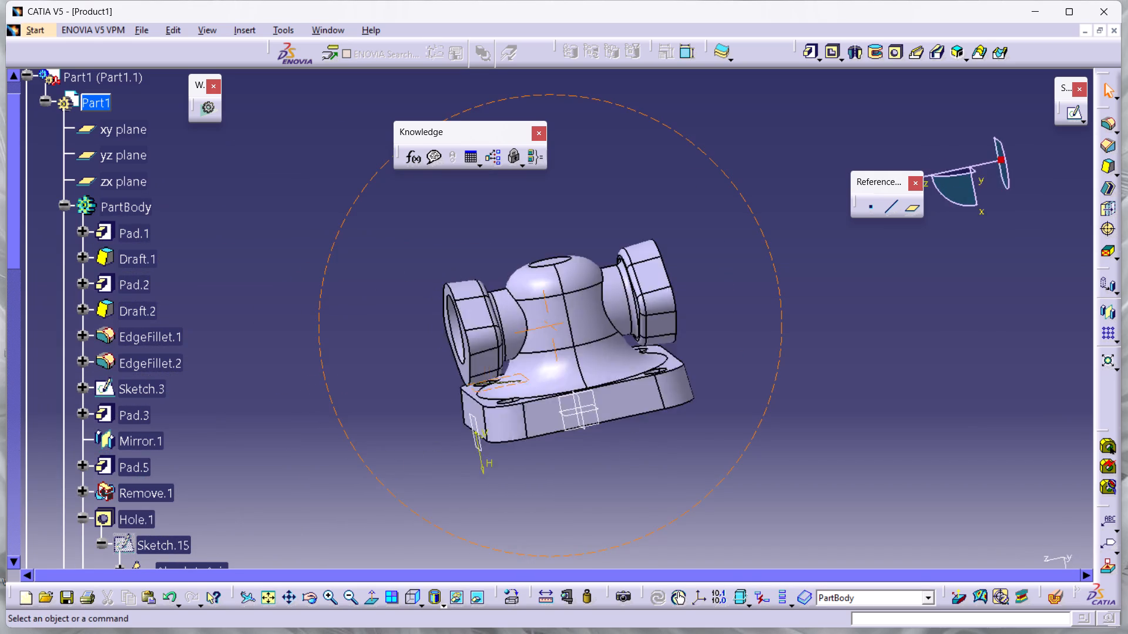
pyautogui.moveTo(590, 248); pyautogui.dragTo(600, 336, button='middle')
pyautogui.click(1105, 122)
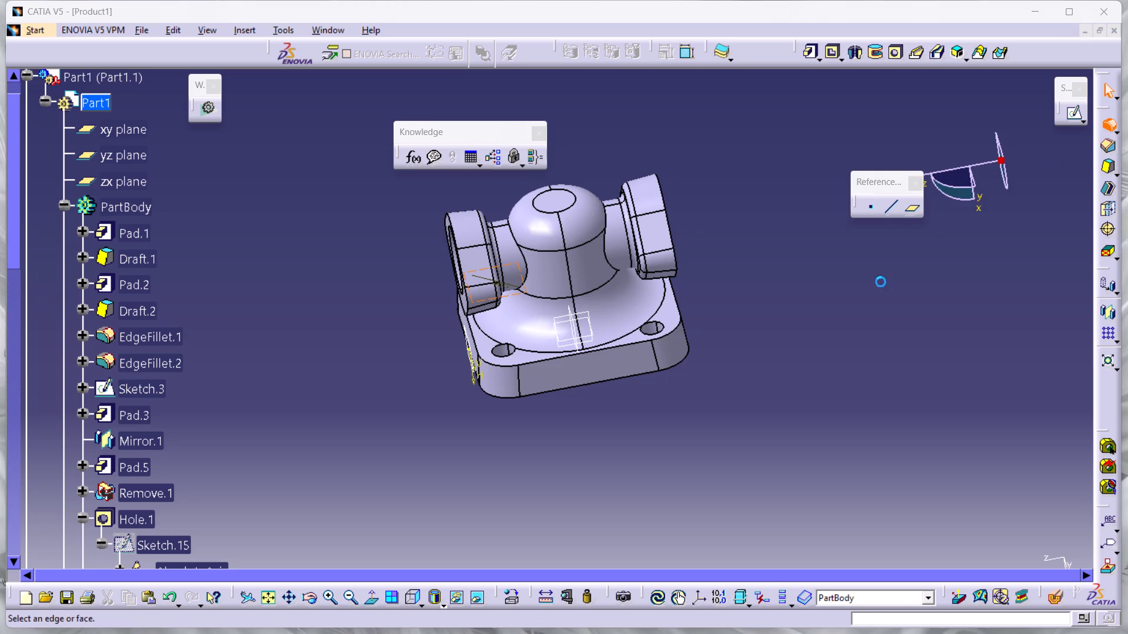
pyautogui.click(644, 345)
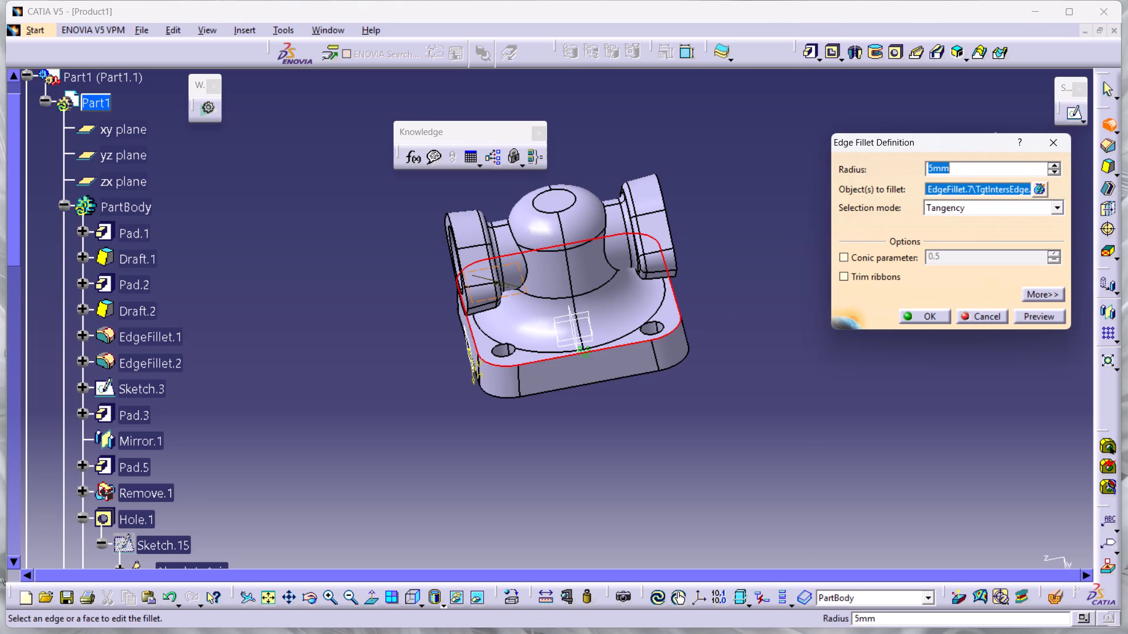
pyautogui.click(1026, 315)
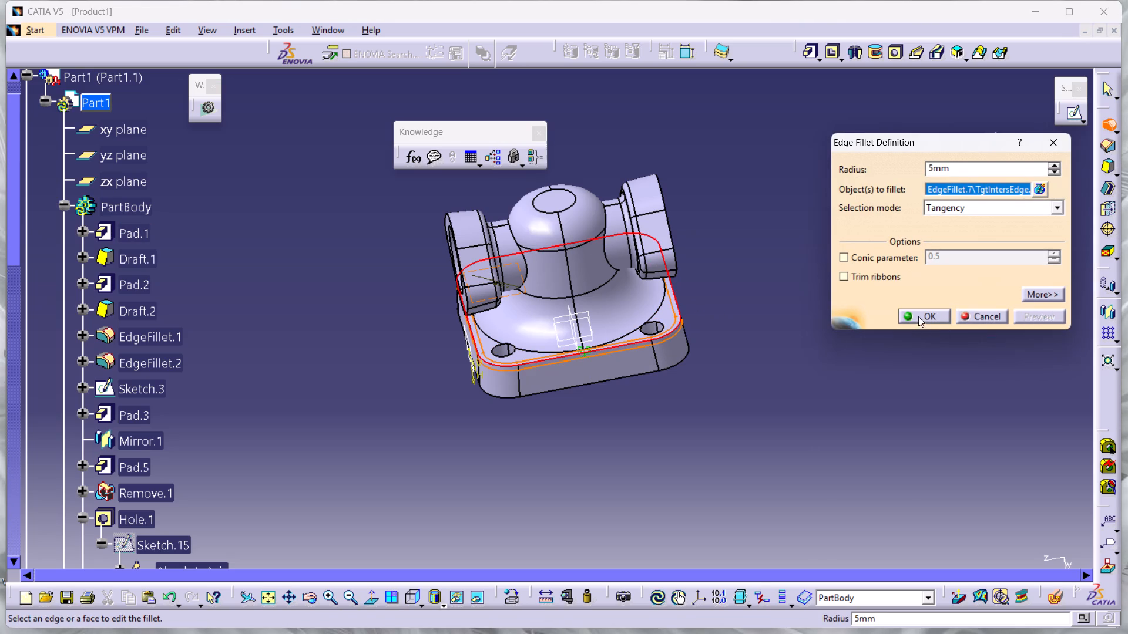
pyautogui.click(918, 316)
pyautogui.click(851, 396)
pyautogui.click(865, 336)
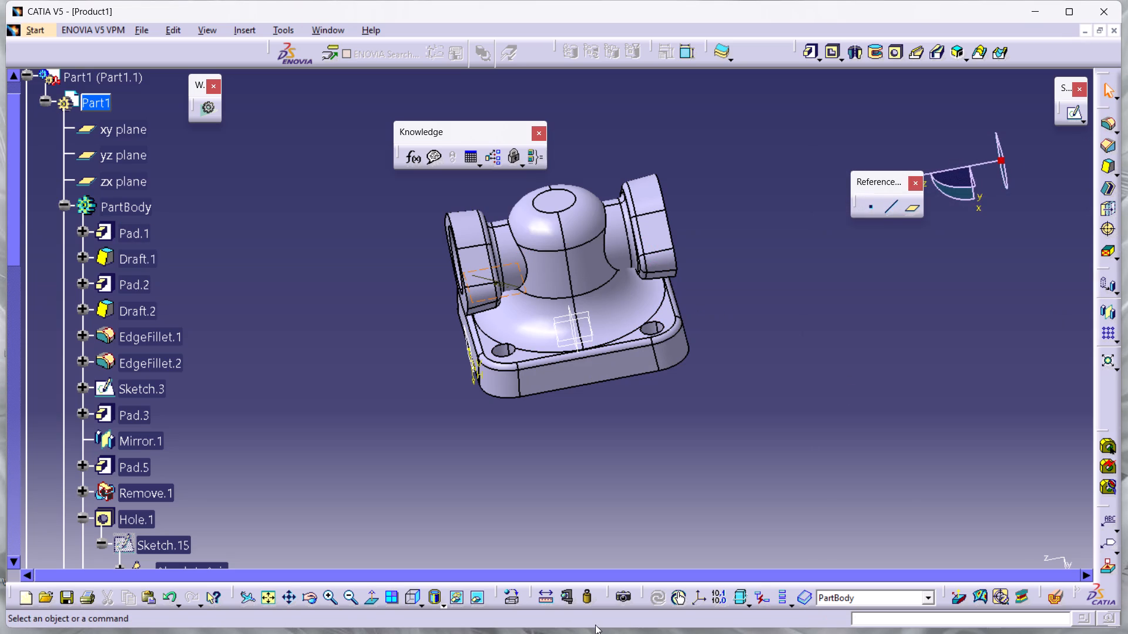
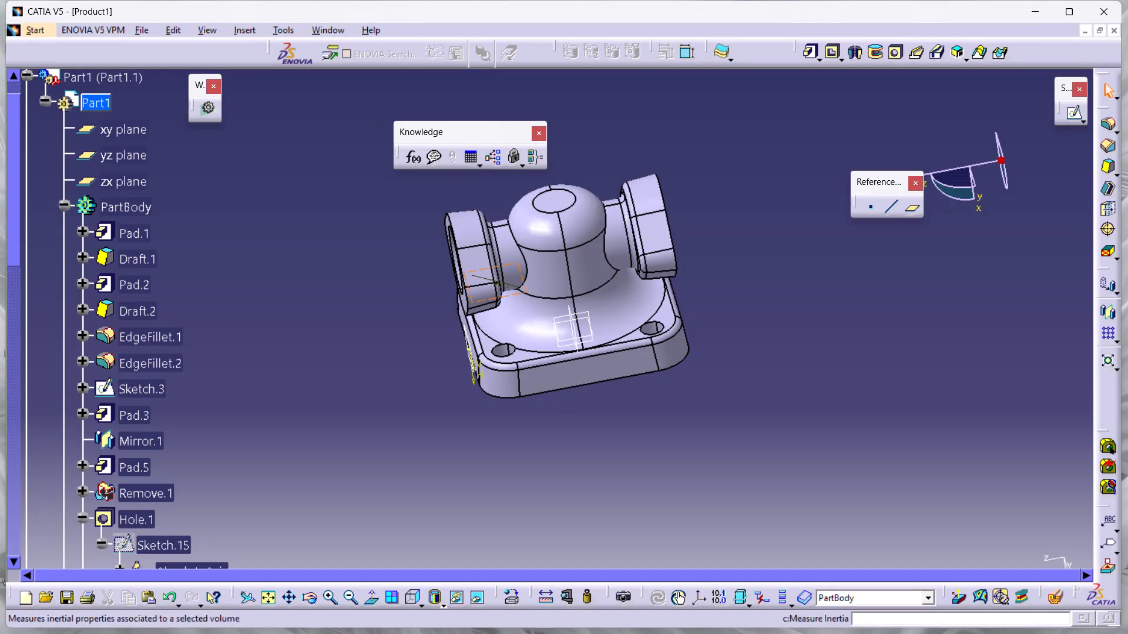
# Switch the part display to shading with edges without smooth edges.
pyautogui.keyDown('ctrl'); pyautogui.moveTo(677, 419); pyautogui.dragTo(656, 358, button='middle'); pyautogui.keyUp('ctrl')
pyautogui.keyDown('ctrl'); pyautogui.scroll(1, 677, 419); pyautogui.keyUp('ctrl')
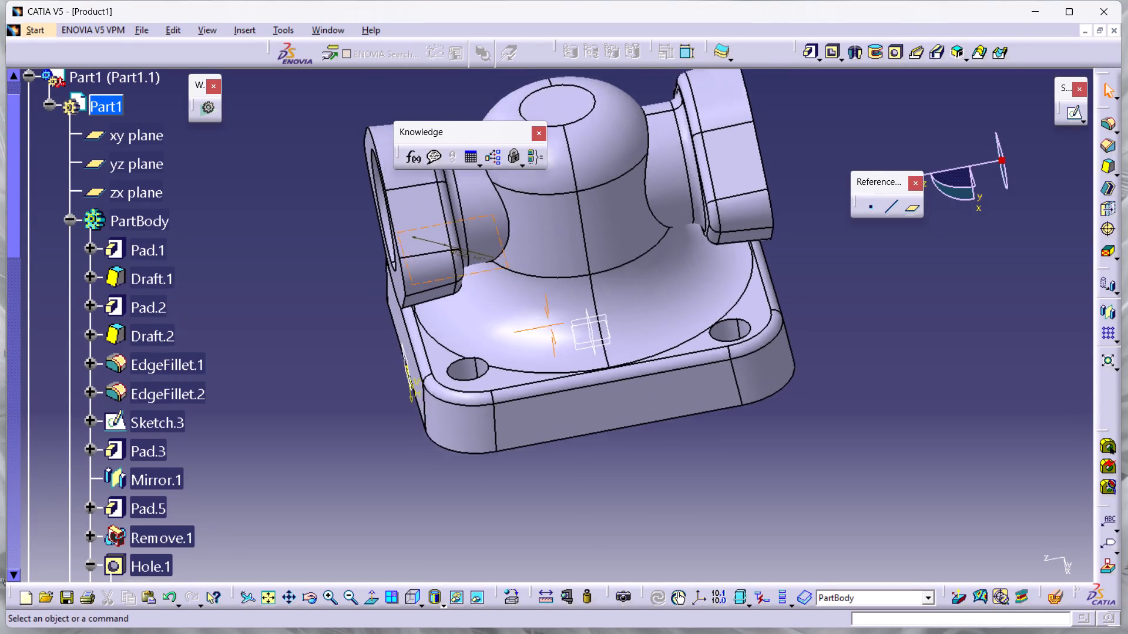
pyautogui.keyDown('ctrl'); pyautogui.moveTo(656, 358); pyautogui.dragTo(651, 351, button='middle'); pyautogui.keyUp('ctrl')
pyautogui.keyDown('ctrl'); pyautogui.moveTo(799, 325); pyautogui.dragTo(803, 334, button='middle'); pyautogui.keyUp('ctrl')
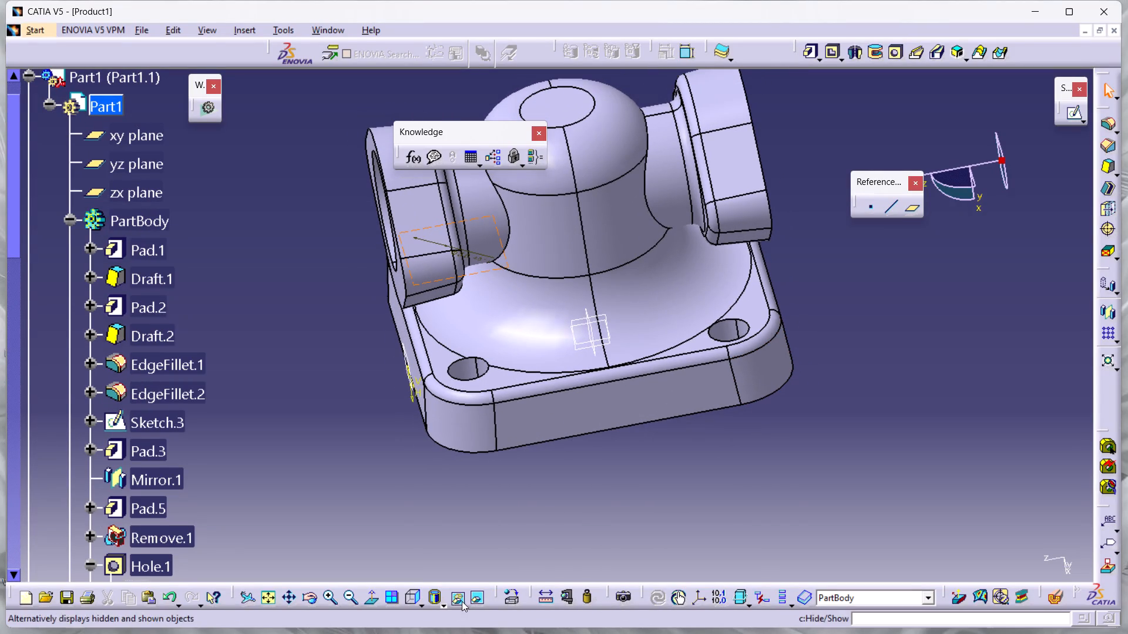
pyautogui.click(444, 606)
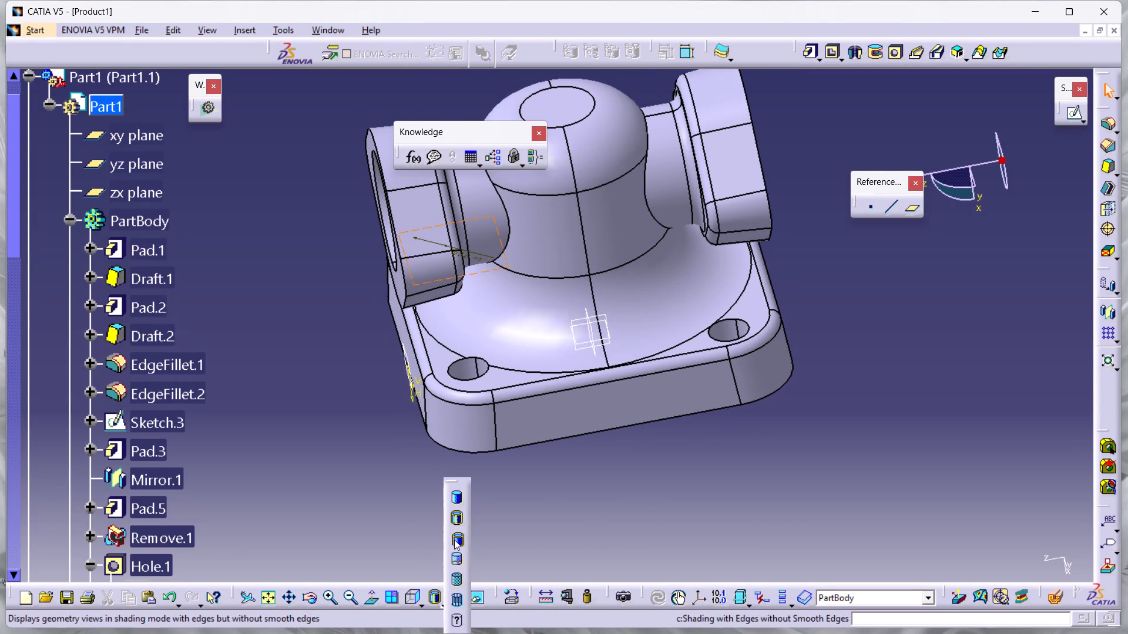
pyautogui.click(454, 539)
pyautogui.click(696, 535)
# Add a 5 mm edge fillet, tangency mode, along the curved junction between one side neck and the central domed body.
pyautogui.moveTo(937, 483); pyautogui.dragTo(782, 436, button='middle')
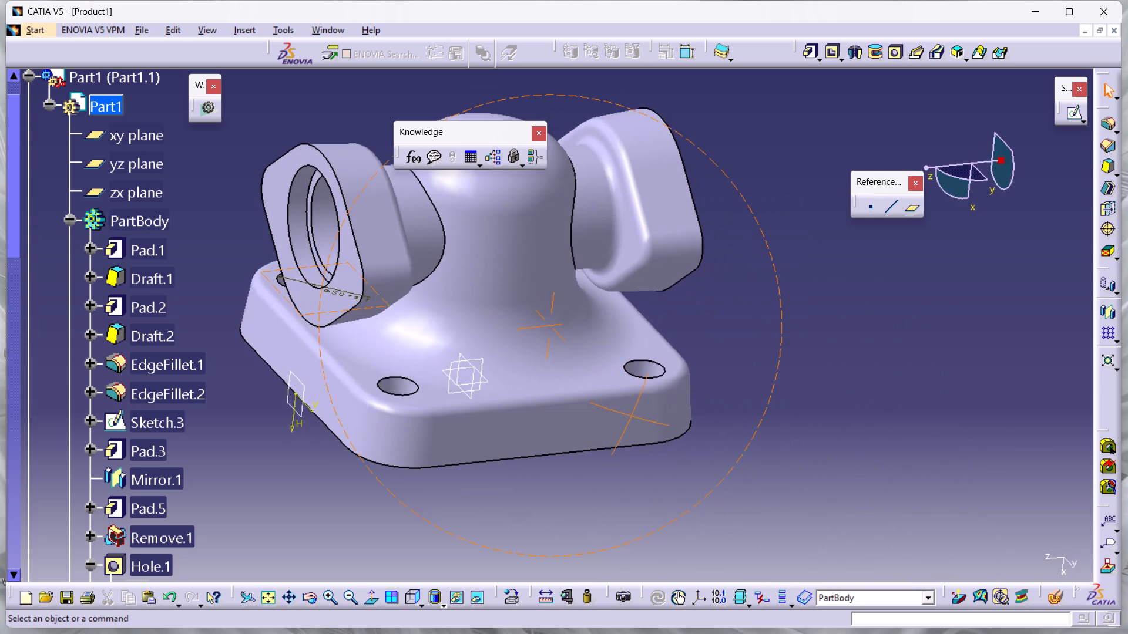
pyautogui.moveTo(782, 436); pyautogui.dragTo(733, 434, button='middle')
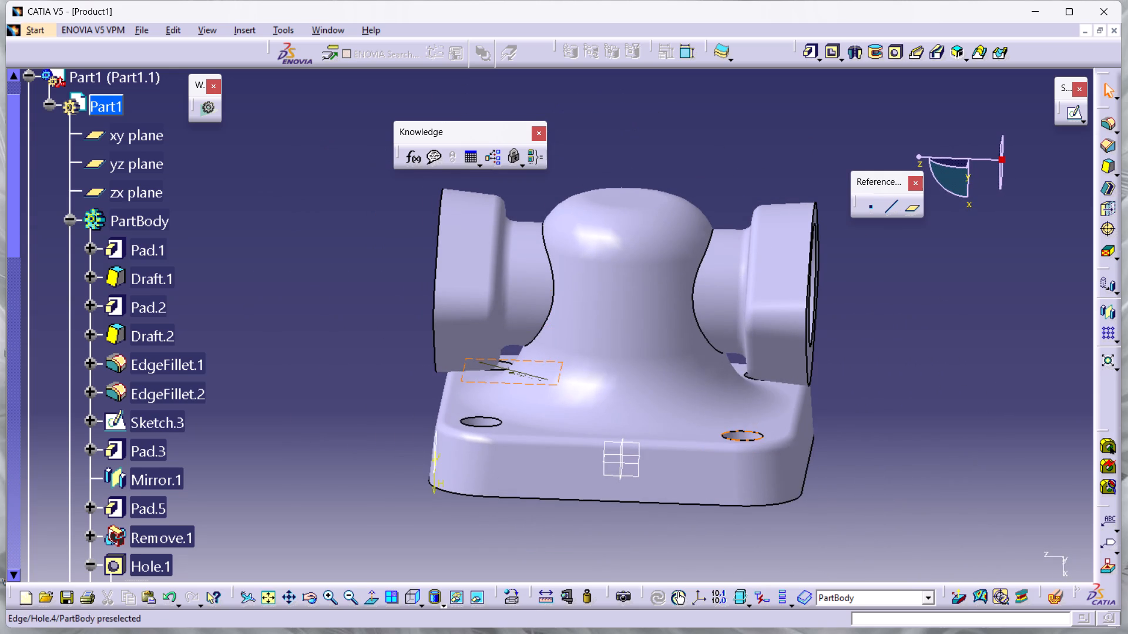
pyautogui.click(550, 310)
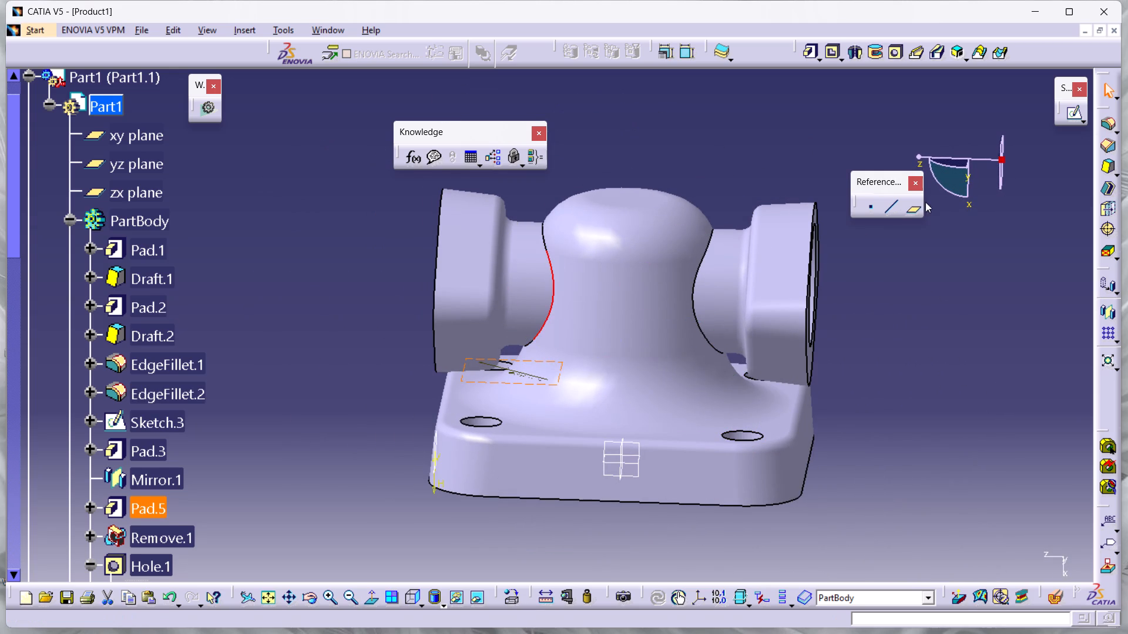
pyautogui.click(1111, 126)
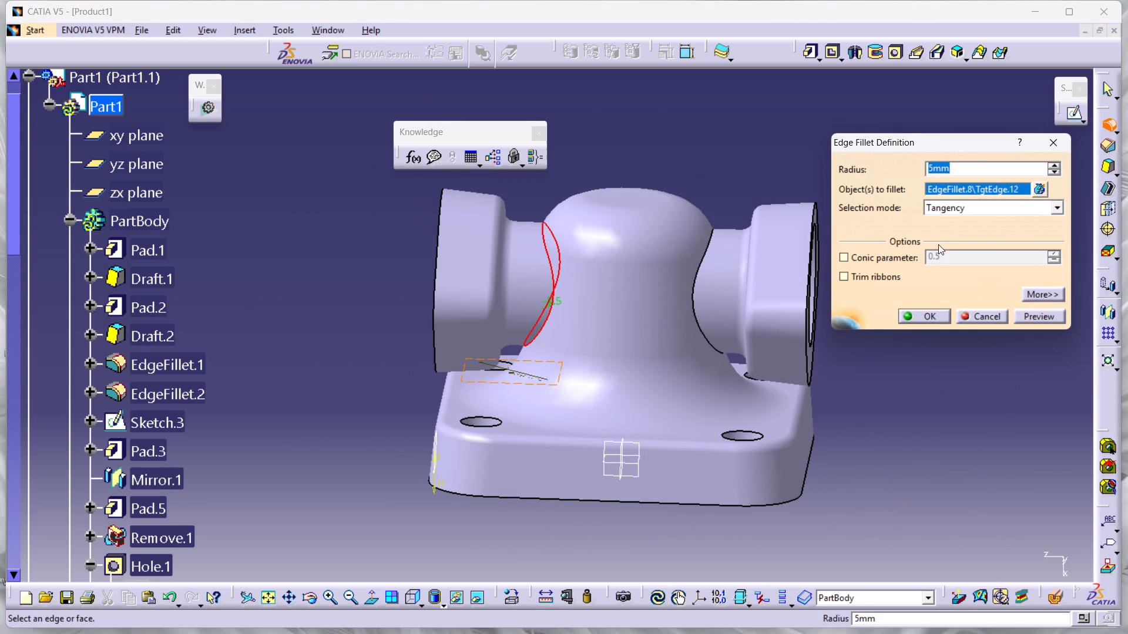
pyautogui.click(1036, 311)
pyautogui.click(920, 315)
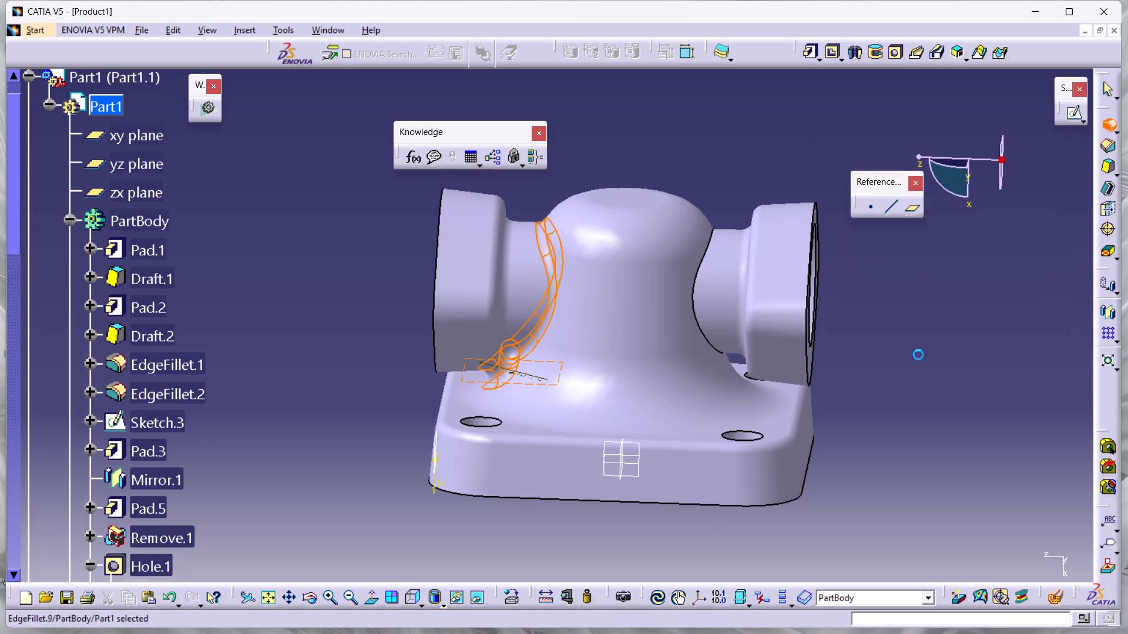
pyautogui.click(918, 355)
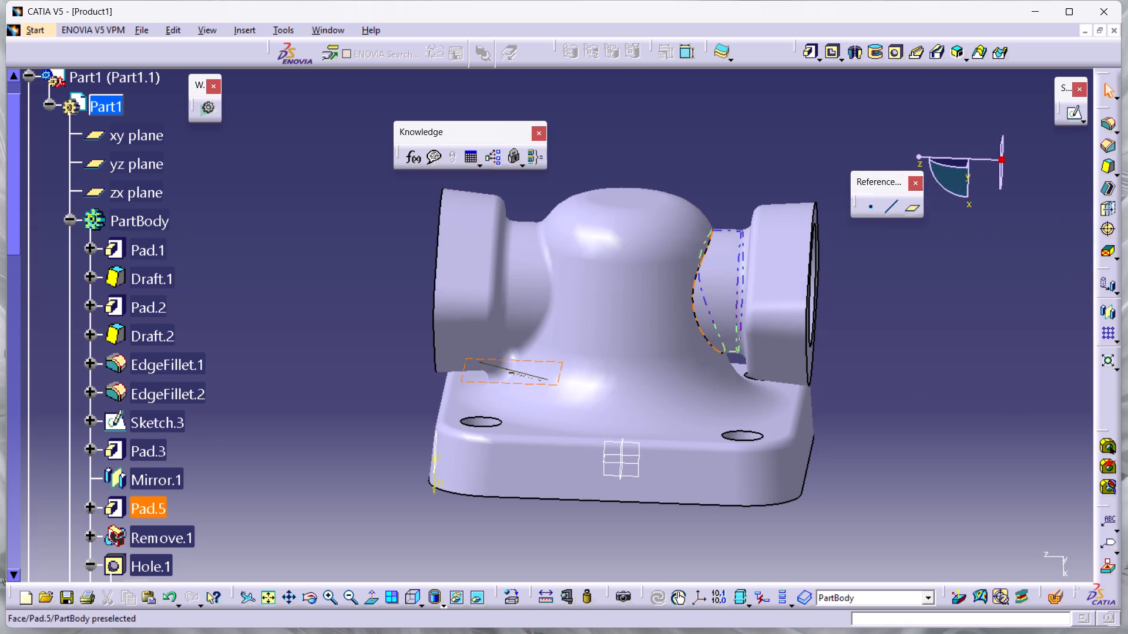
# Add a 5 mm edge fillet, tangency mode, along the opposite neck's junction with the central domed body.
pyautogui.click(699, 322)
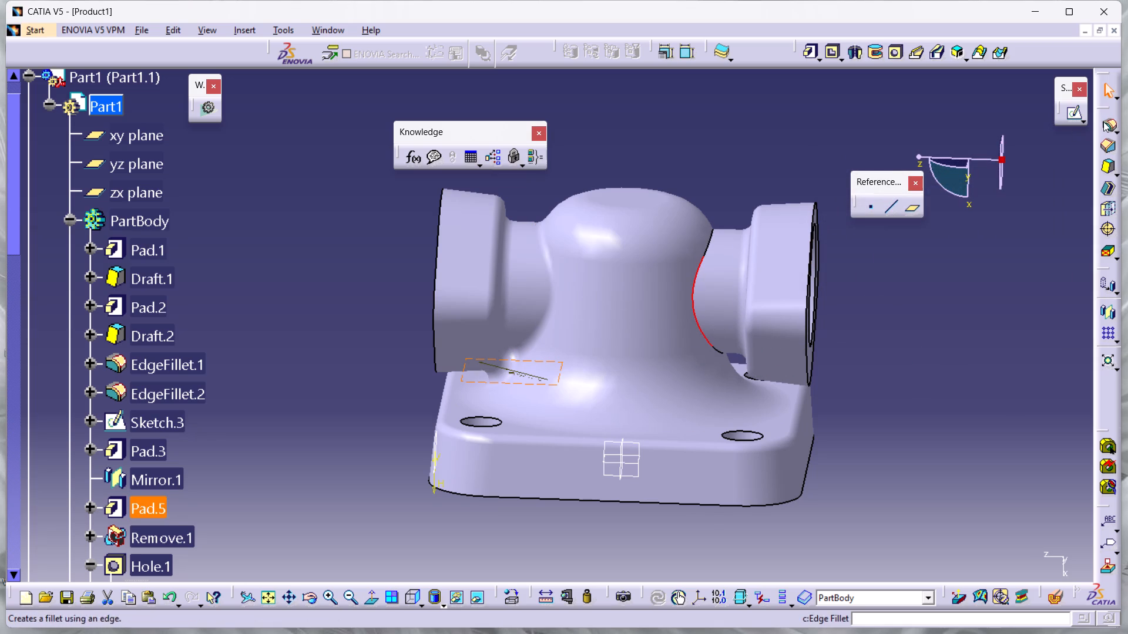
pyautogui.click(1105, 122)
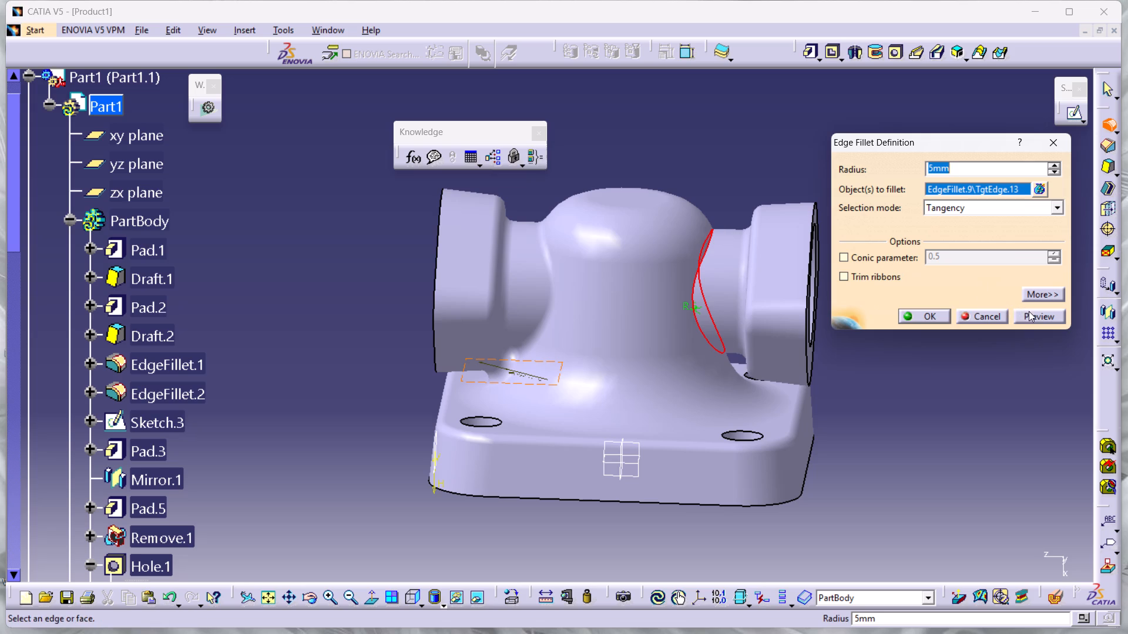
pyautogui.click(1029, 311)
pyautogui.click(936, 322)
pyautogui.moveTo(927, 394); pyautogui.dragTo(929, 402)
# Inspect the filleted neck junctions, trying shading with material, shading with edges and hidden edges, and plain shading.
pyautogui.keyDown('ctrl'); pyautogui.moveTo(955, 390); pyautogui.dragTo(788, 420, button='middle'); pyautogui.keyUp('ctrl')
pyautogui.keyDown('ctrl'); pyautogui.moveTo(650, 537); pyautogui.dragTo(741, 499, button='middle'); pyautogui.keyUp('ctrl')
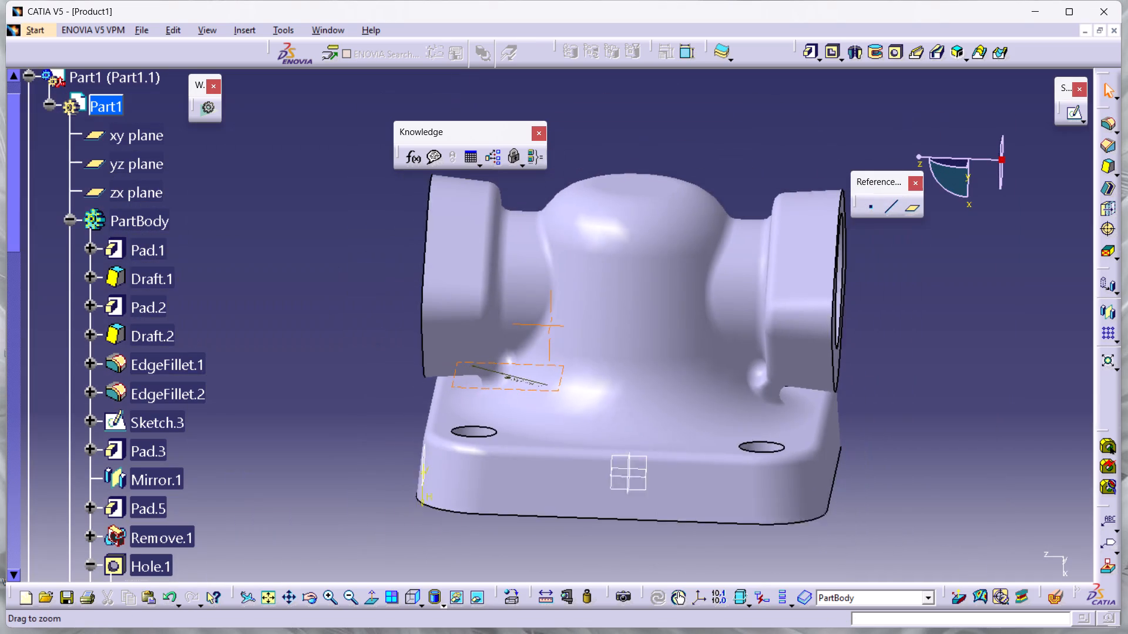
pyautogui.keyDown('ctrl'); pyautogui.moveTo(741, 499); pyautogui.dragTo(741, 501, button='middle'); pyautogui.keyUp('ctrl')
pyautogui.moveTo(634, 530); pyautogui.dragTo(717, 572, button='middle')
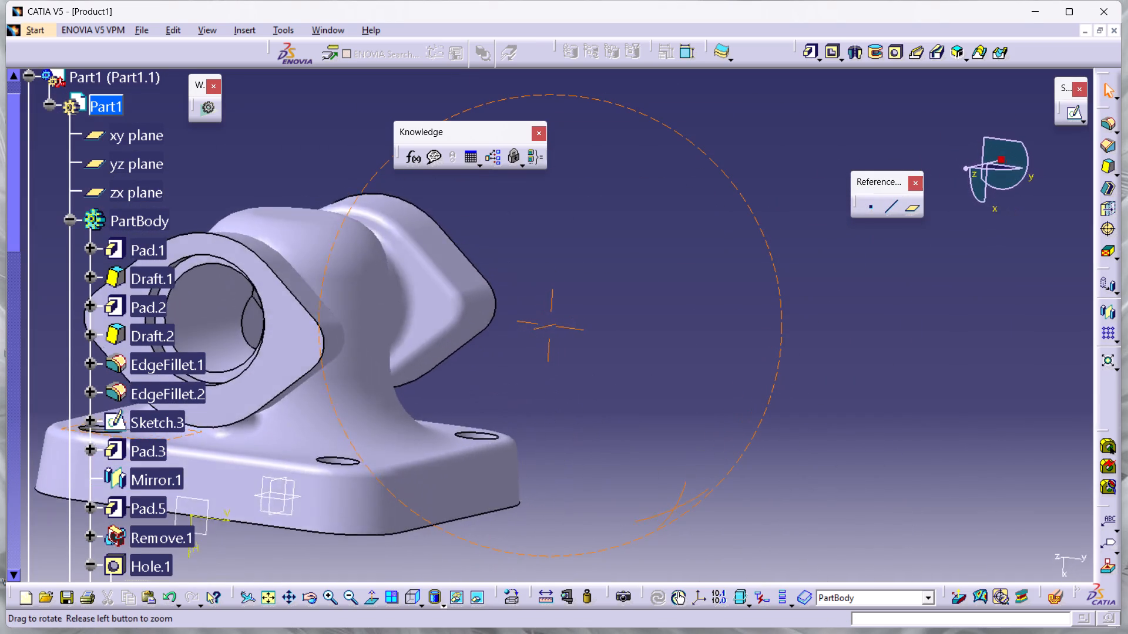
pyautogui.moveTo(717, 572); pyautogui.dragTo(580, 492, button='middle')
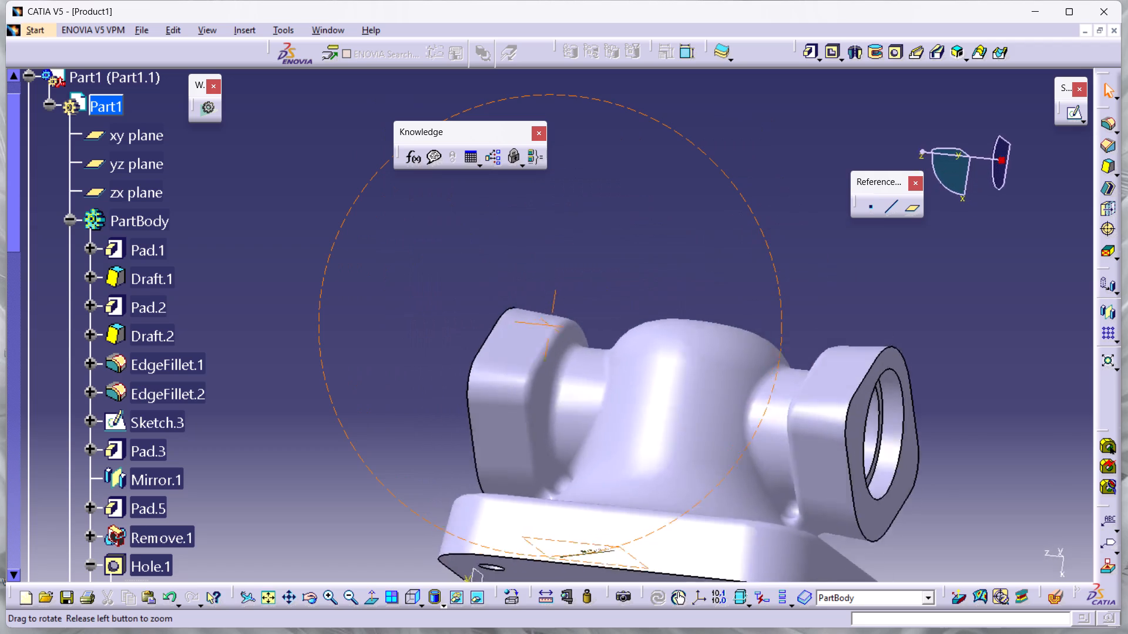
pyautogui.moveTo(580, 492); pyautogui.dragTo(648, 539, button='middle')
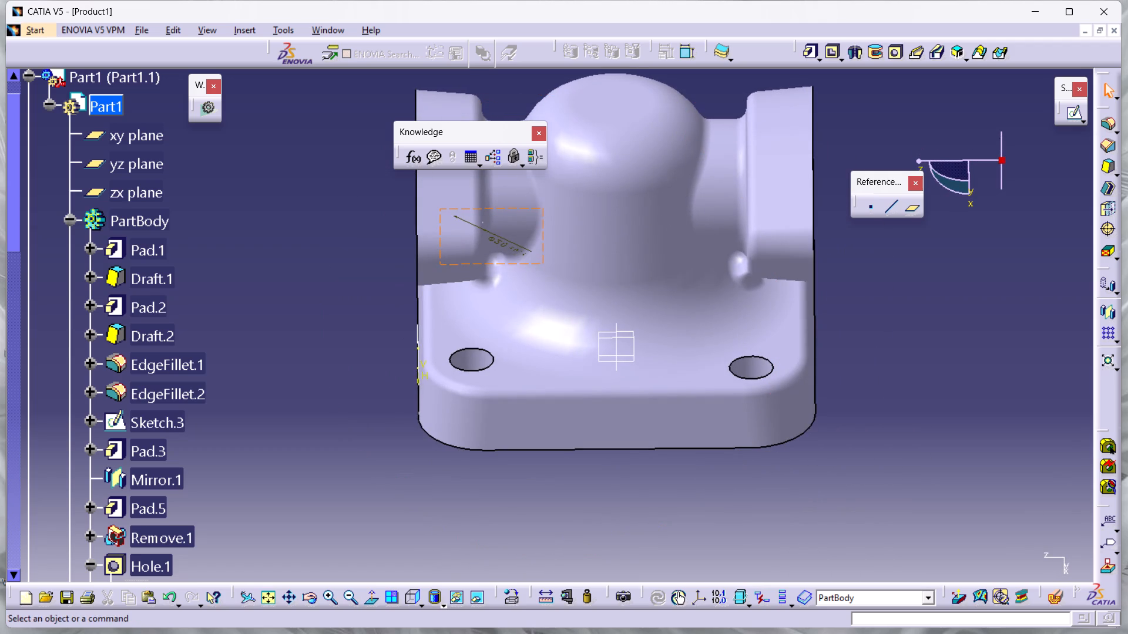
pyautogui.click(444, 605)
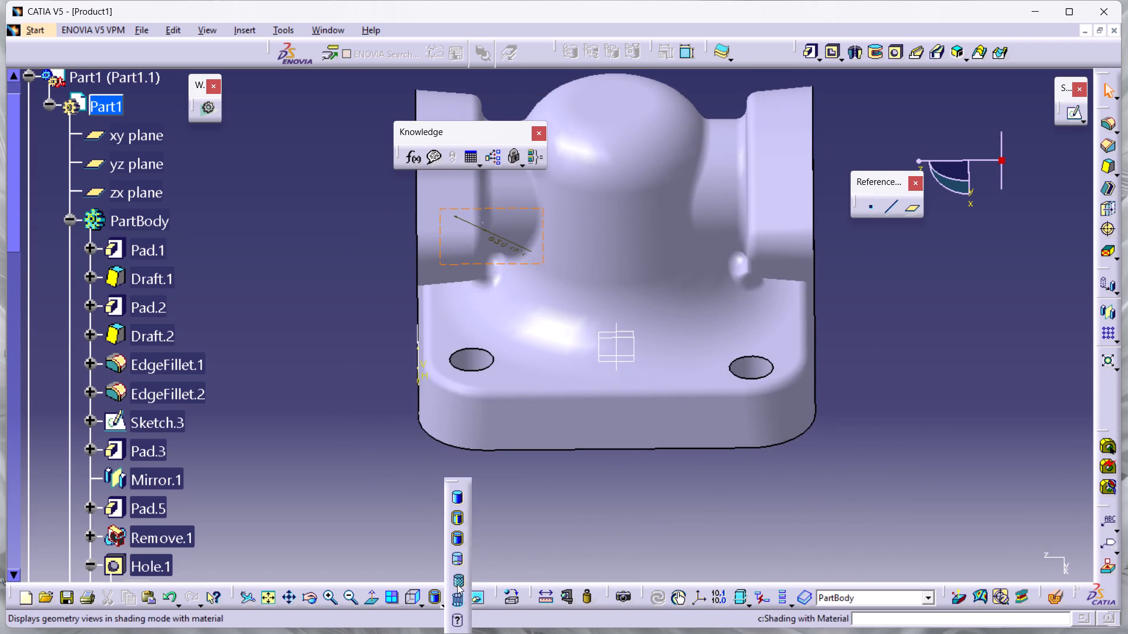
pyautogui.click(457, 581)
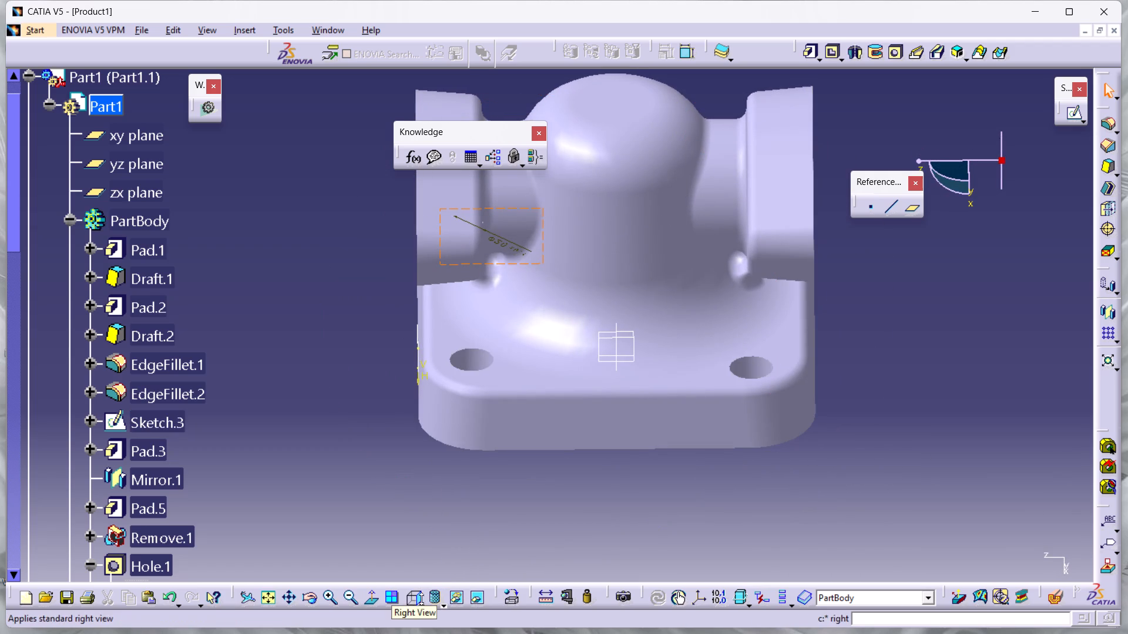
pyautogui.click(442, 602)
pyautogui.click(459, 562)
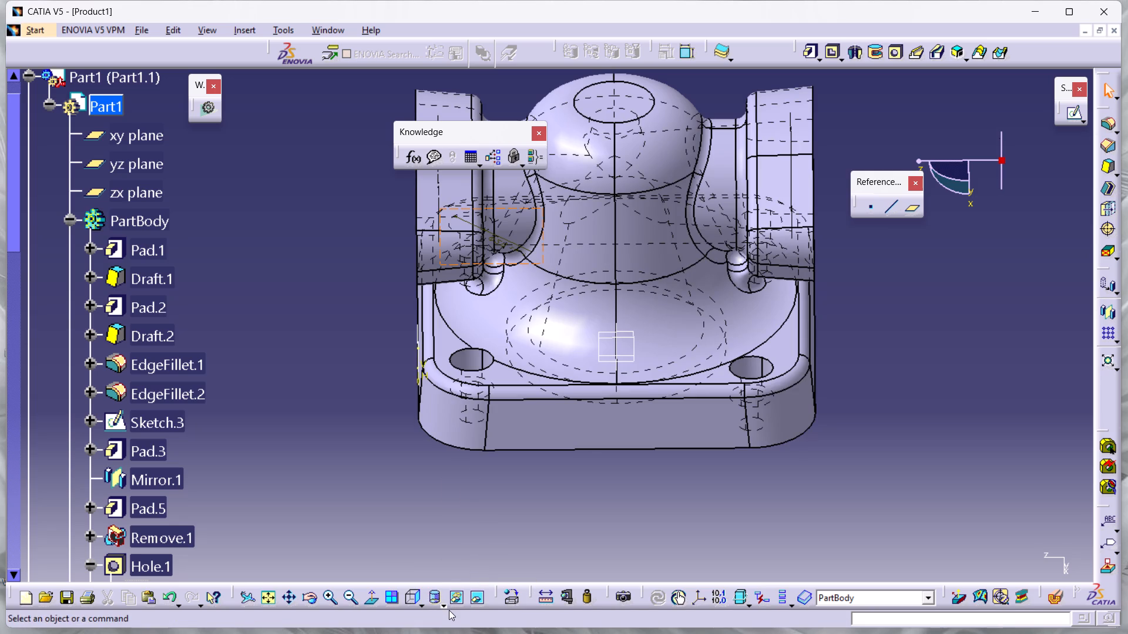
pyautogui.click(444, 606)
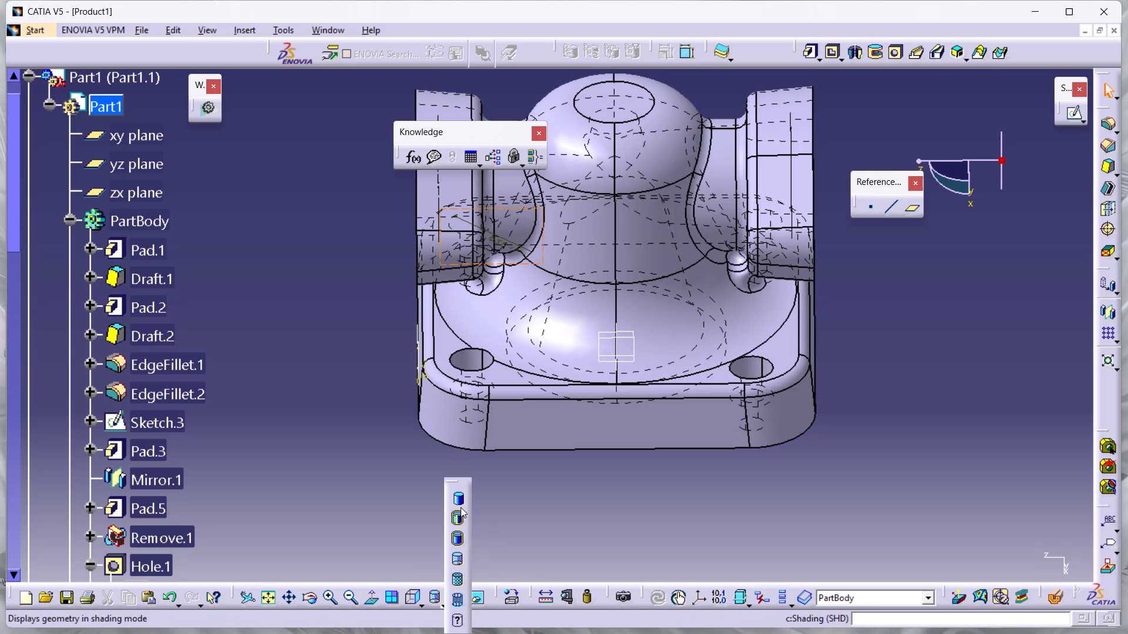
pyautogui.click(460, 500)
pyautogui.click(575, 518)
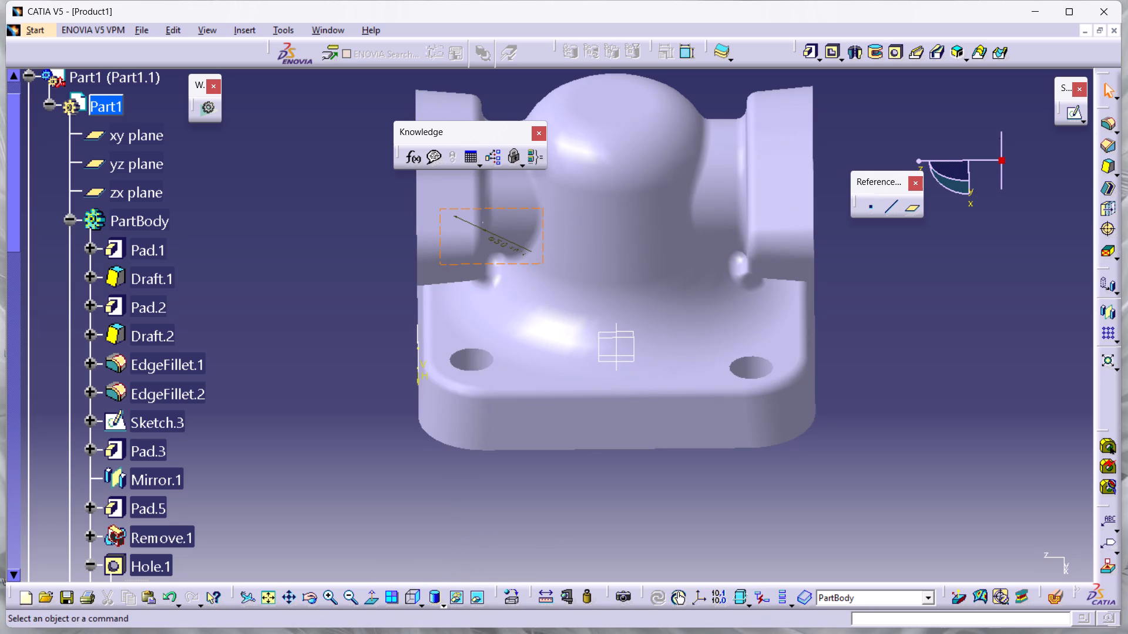
# Set the part display to shading with edges.
pyautogui.click(441, 606)
pyautogui.click(457, 521)
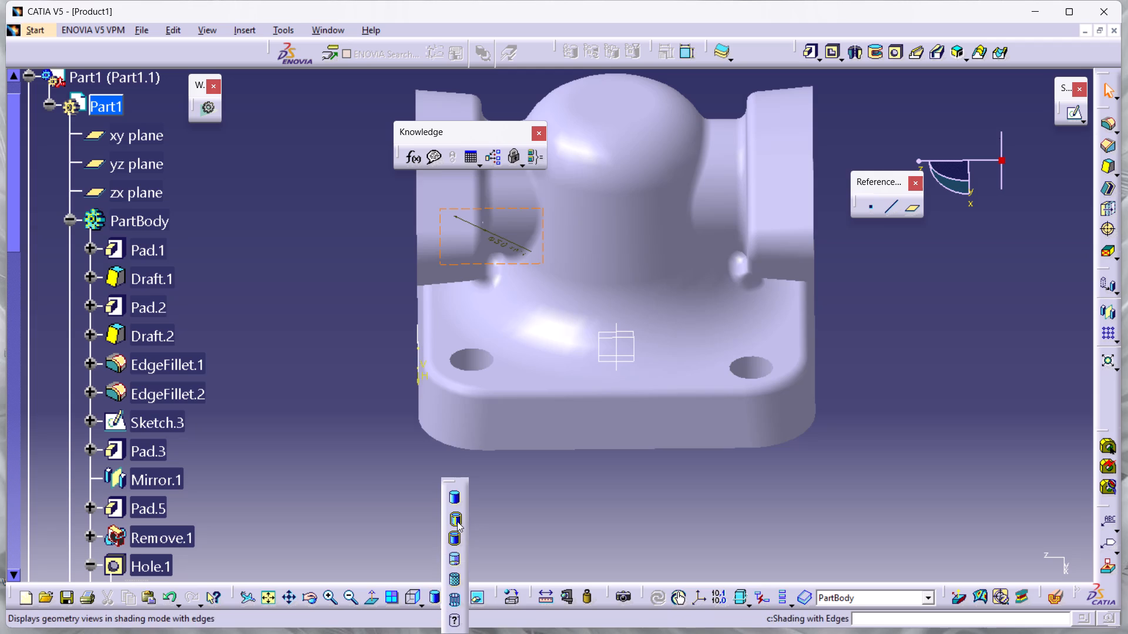
pyautogui.click(542, 541)
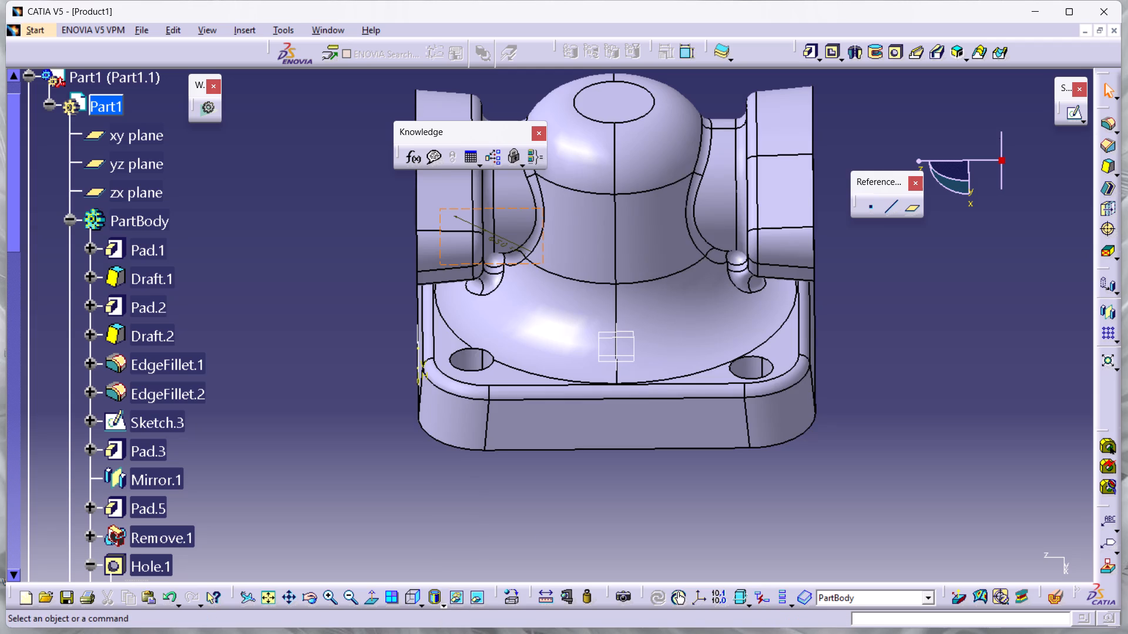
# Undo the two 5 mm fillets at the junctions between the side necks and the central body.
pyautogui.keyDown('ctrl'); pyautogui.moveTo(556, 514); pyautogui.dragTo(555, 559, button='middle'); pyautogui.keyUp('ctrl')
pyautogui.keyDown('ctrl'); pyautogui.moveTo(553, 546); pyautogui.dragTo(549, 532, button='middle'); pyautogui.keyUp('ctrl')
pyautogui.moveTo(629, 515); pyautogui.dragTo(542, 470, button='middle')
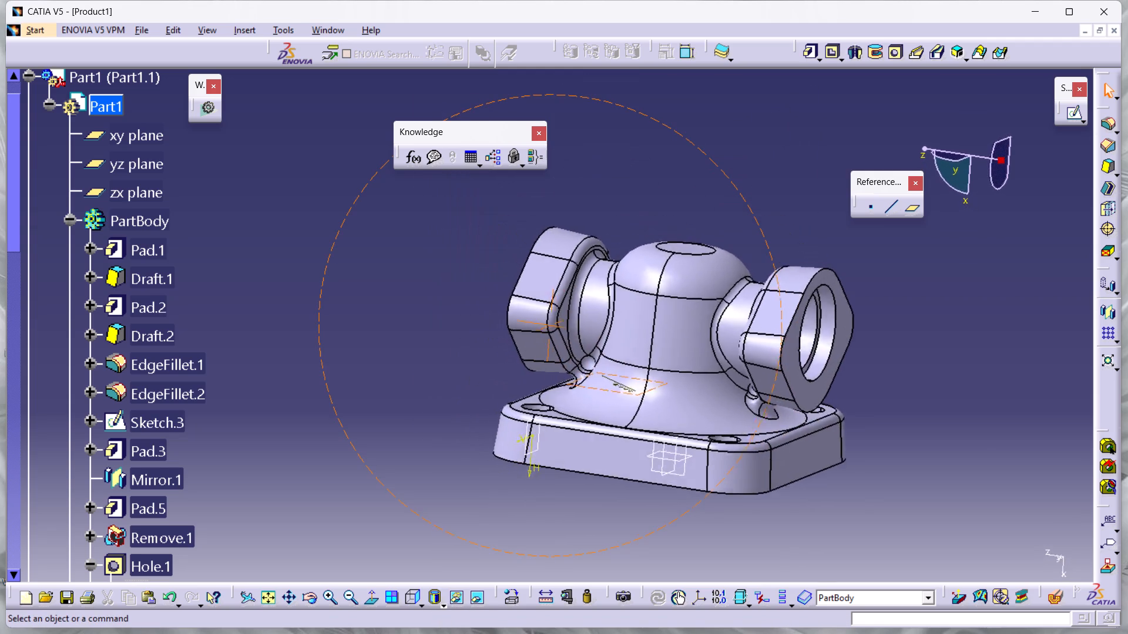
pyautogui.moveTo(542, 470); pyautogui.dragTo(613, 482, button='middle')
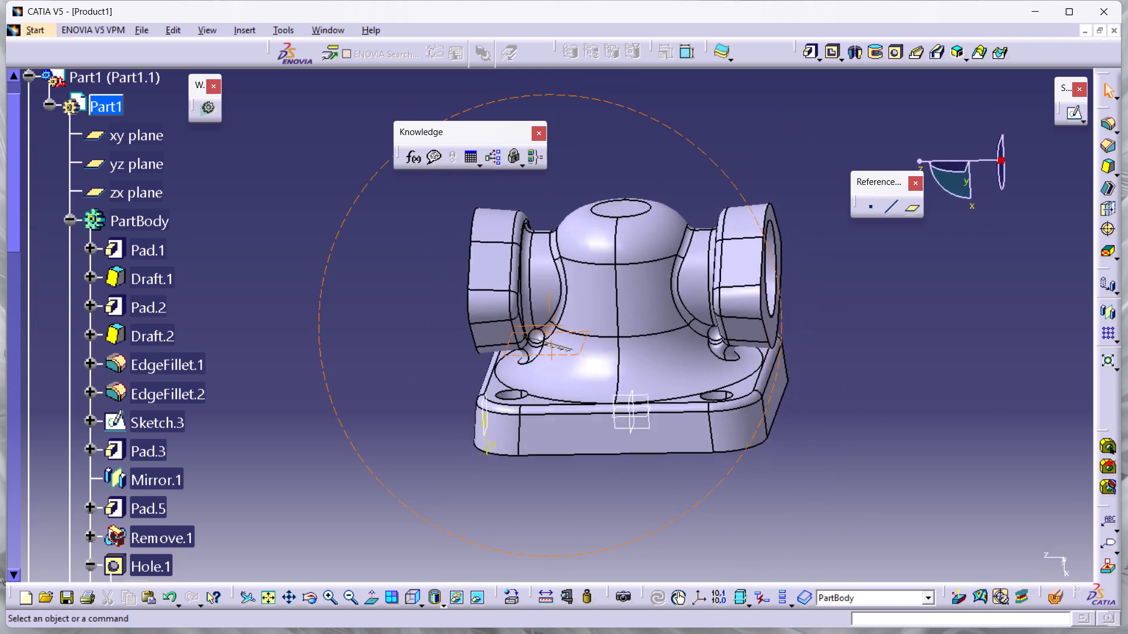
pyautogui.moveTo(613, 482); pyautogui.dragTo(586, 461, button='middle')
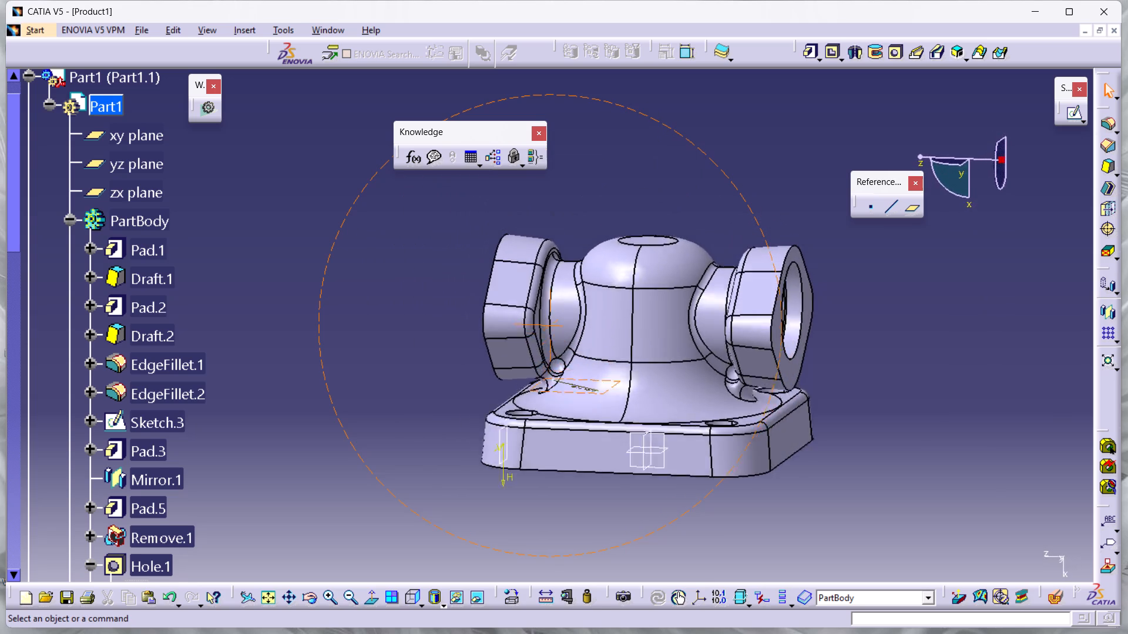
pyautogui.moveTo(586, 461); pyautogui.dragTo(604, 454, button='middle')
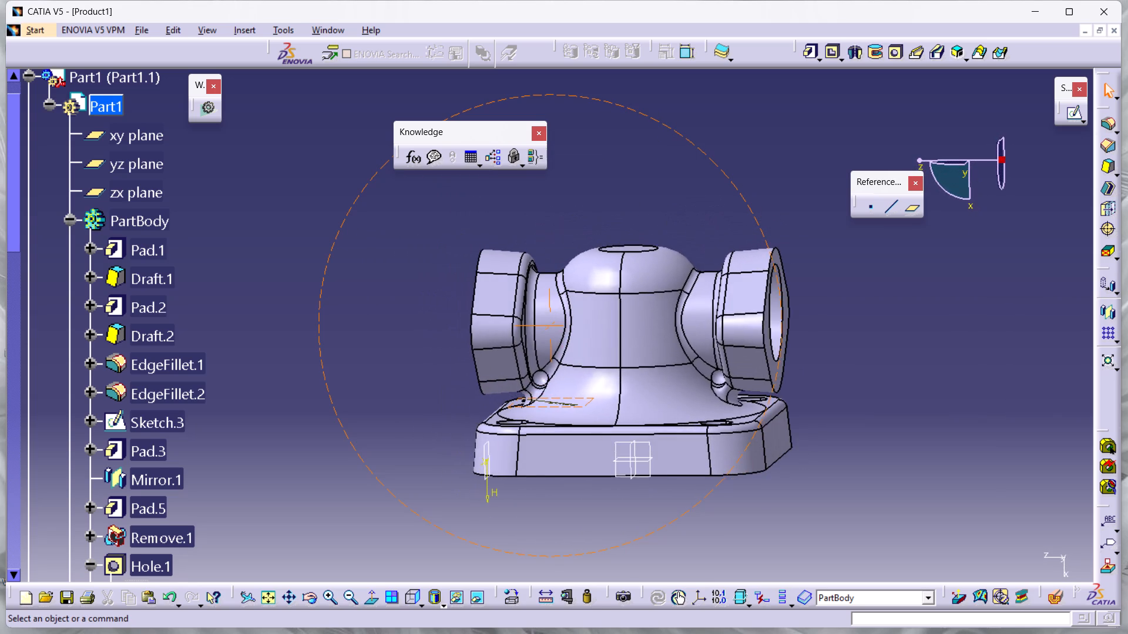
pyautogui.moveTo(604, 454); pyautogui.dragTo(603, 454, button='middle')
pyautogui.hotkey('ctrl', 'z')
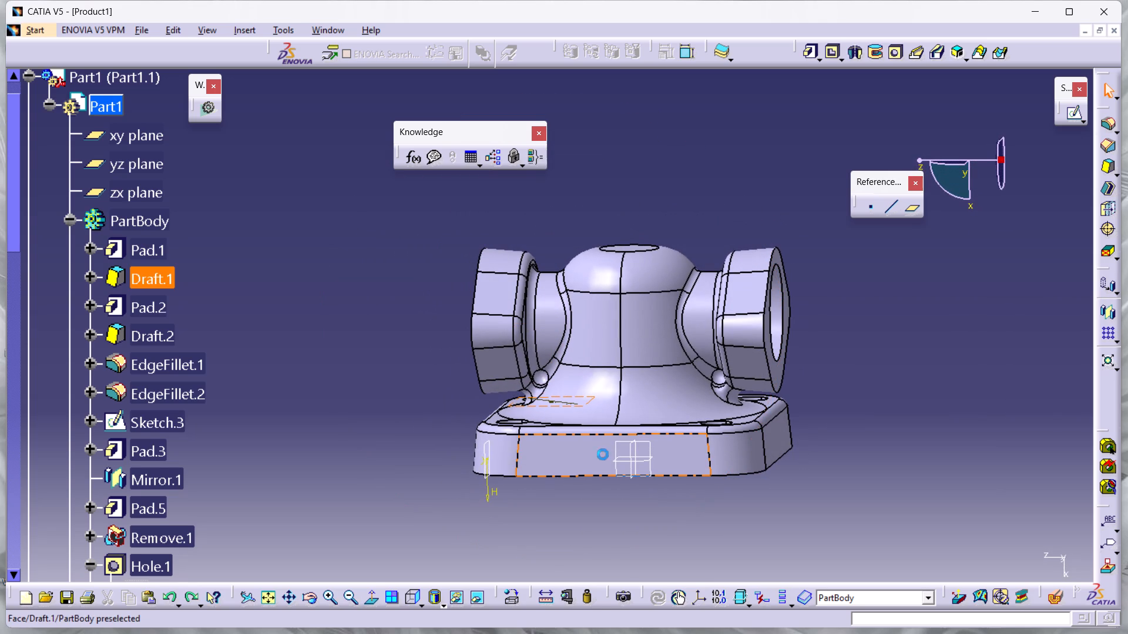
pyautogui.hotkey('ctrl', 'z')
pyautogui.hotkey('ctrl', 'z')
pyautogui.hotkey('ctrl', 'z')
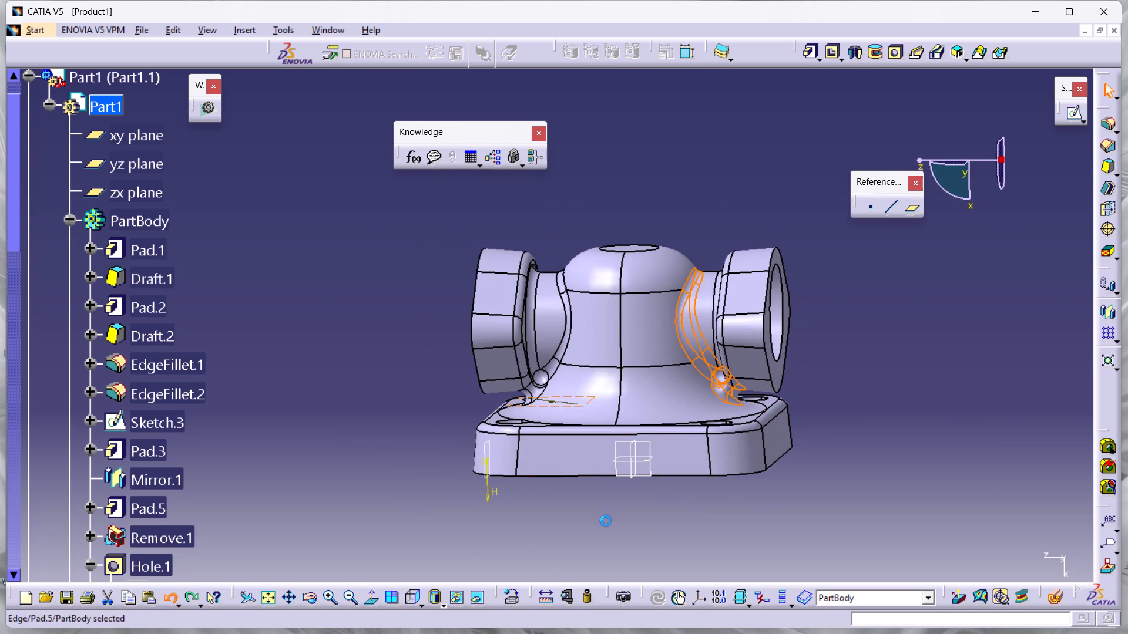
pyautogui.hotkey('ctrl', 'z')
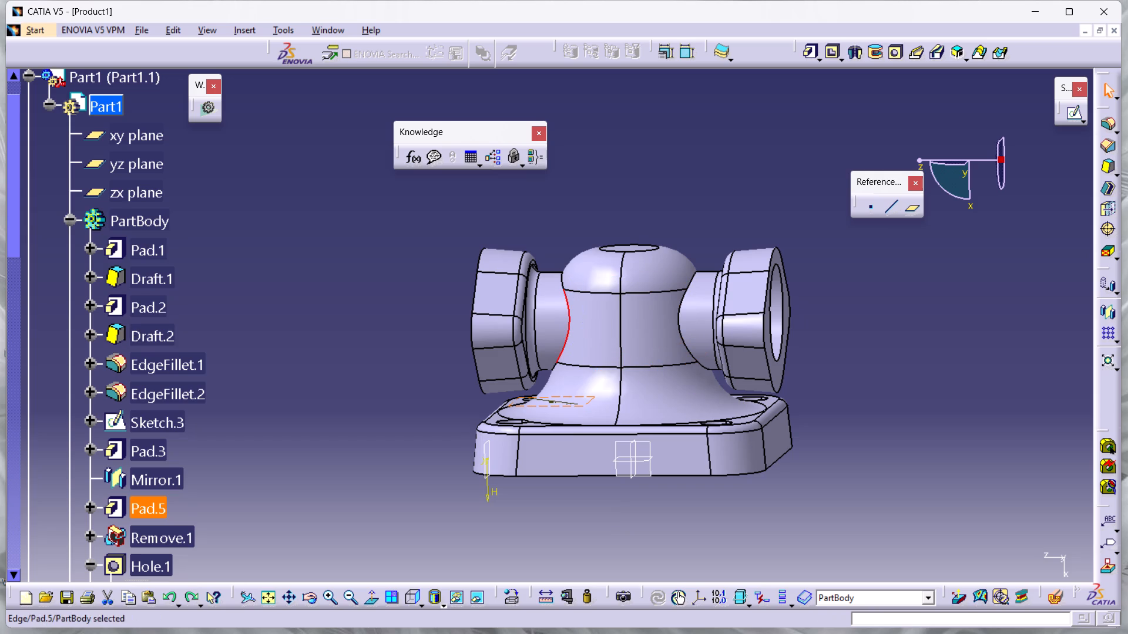
# Add a 3 mm edge fillet, tangency mode, along both side necks' junctions with the central body, previewing 2 mm and 4 mm before 3 mm.
pyautogui.click(1107, 124)
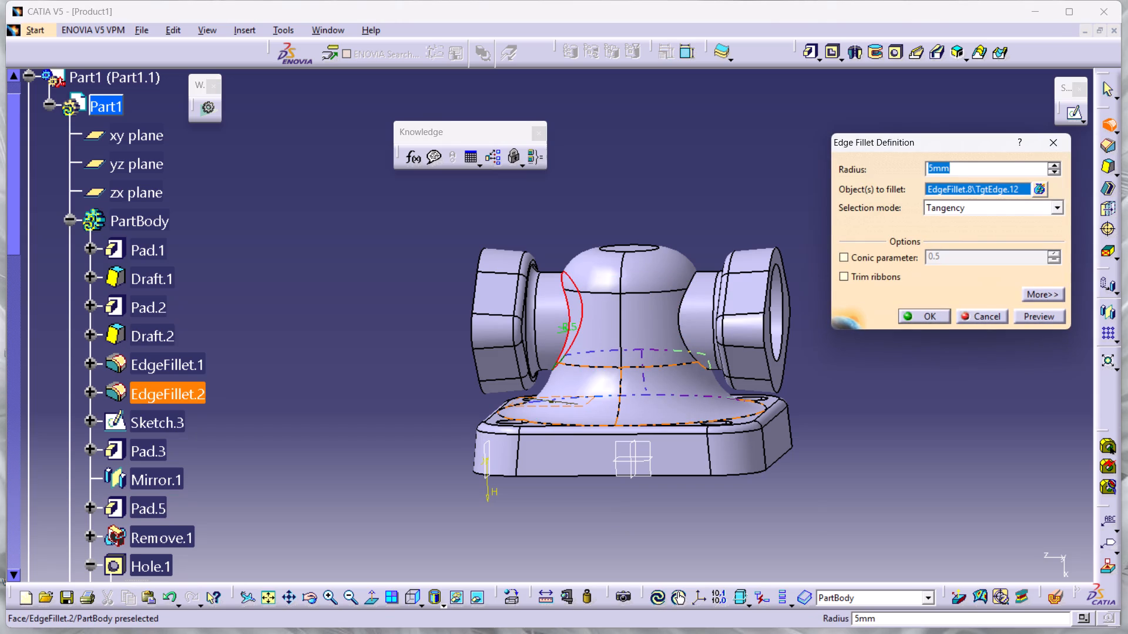
pyautogui.keyDown('ctrl'); pyautogui.moveTo(360, 500); pyautogui.dragTo(297, 503, button='middle'); pyautogui.keyUp('ctrl')
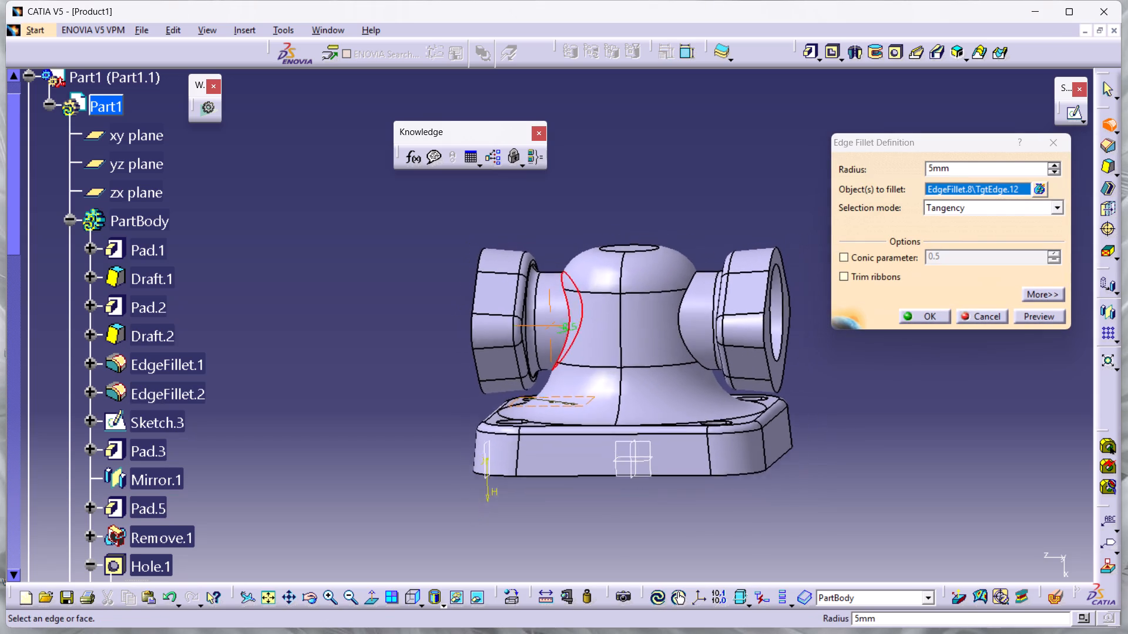
pyautogui.keyDown('ctrl'); pyautogui.moveTo(297, 503); pyautogui.dragTo(295, 504, button='middle'); pyautogui.keyUp('ctrl')
pyautogui.keyDown('ctrl'); pyautogui.moveTo(280, 503); pyautogui.dragTo(281, 549, button='middle'); pyautogui.keyUp('ctrl')
pyautogui.moveTo(284, 535); pyautogui.dragTo(285, 532, button='middle')
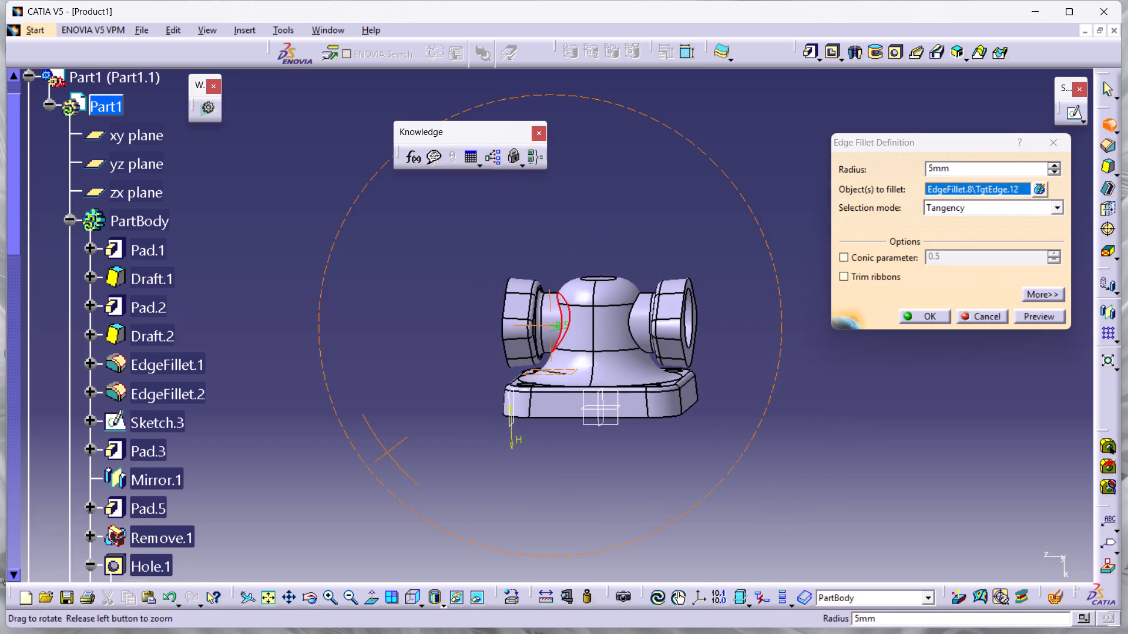
pyautogui.moveTo(285, 532); pyautogui.dragTo(556, 471, button='middle')
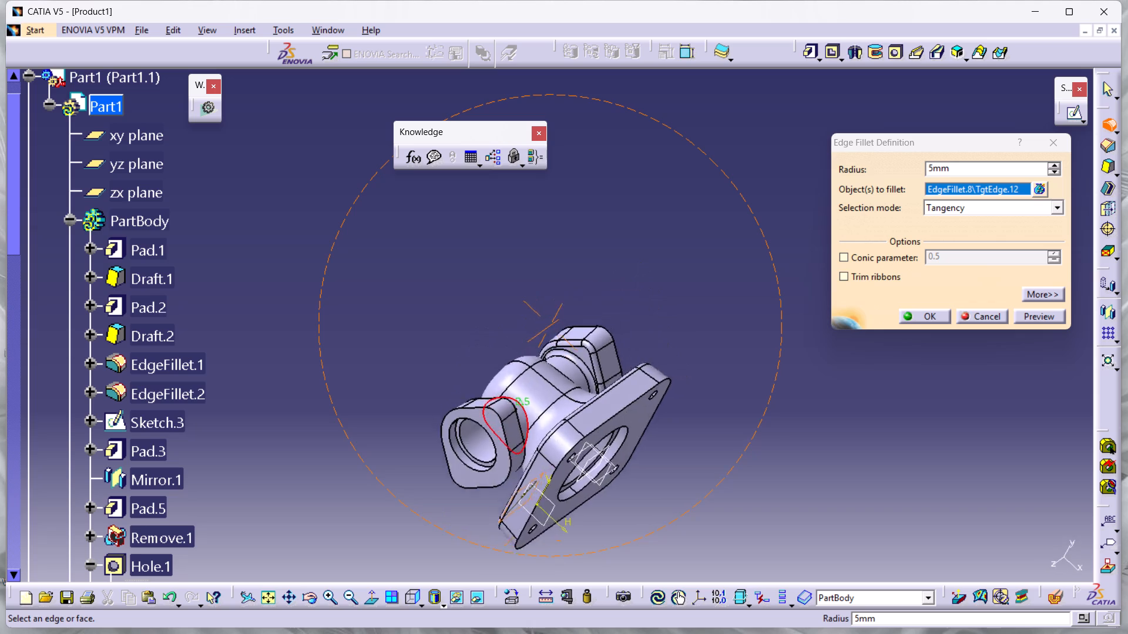
pyautogui.moveTo(556, 471); pyautogui.dragTo(402, 456, button='middle')
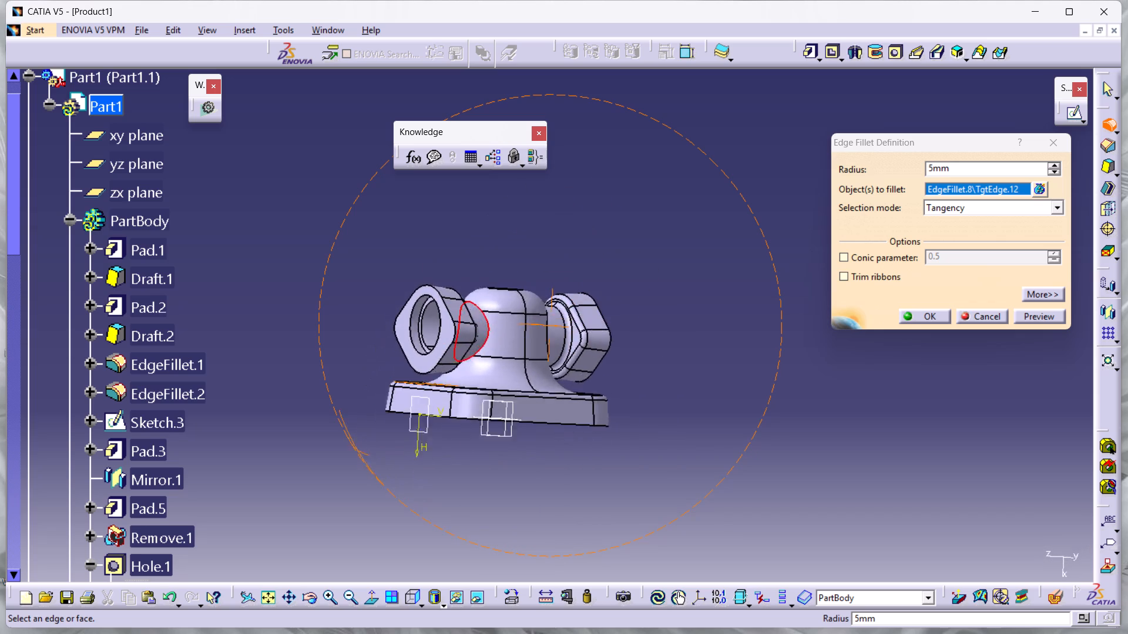
pyautogui.moveTo(402, 456); pyautogui.dragTo(361, 464, button='middle')
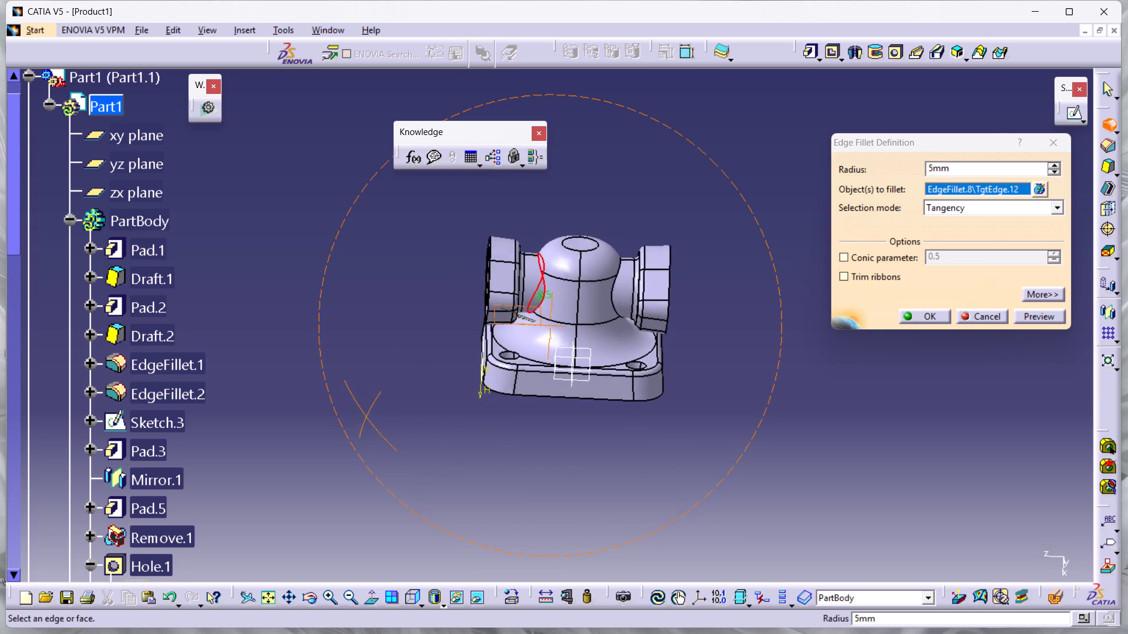
pyautogui.moveTo(361, 464); pyautogui.dragTo(366, 471, button='middle')
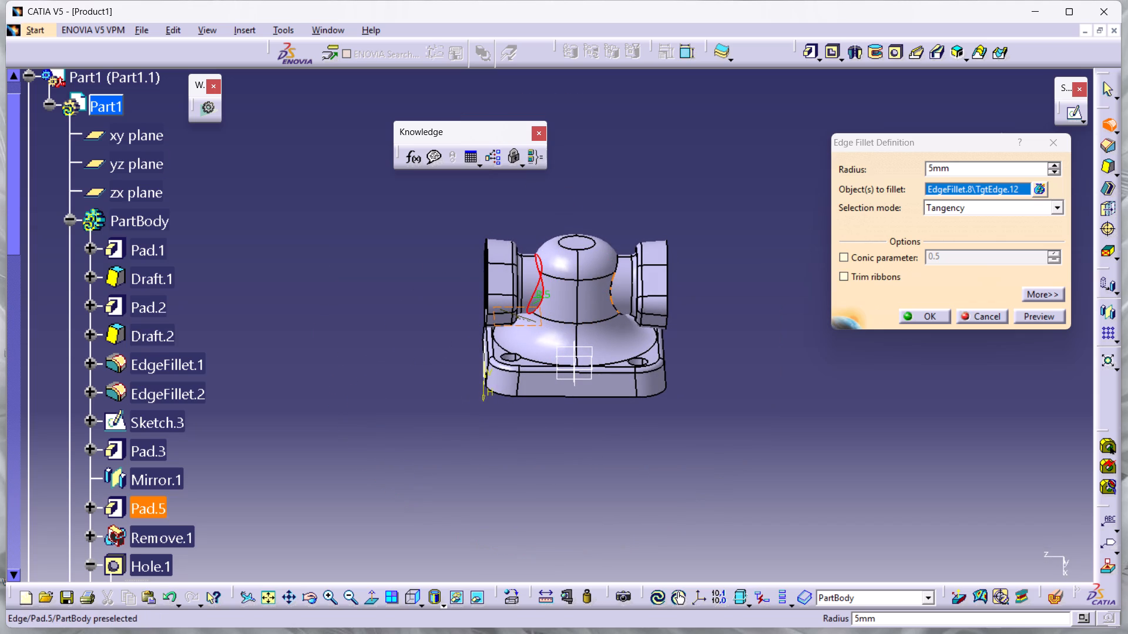
pyautogui.click(612, 296)
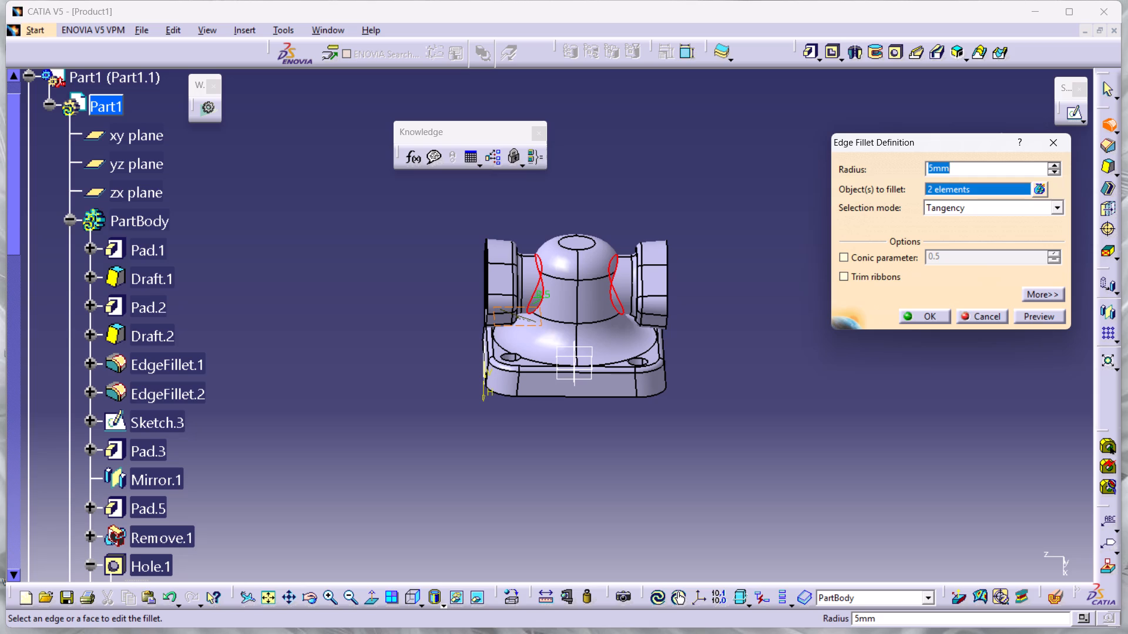
pyautogui.tripleClick(1055, 174)
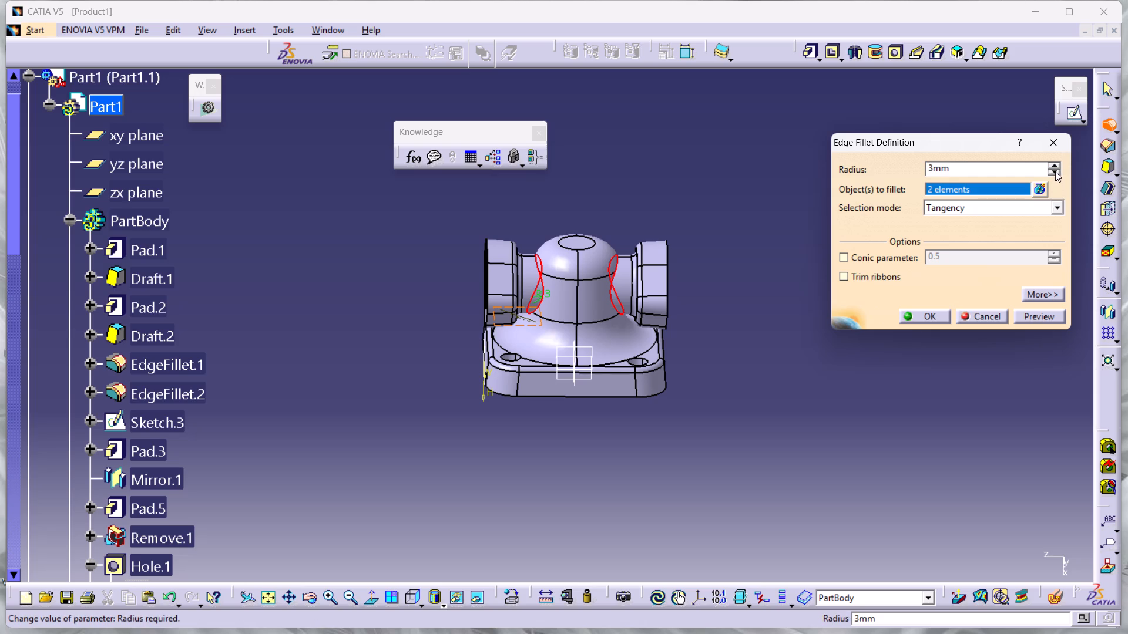
pyautogui.click(1055, 171)
pyautogui.click(1038, 314)
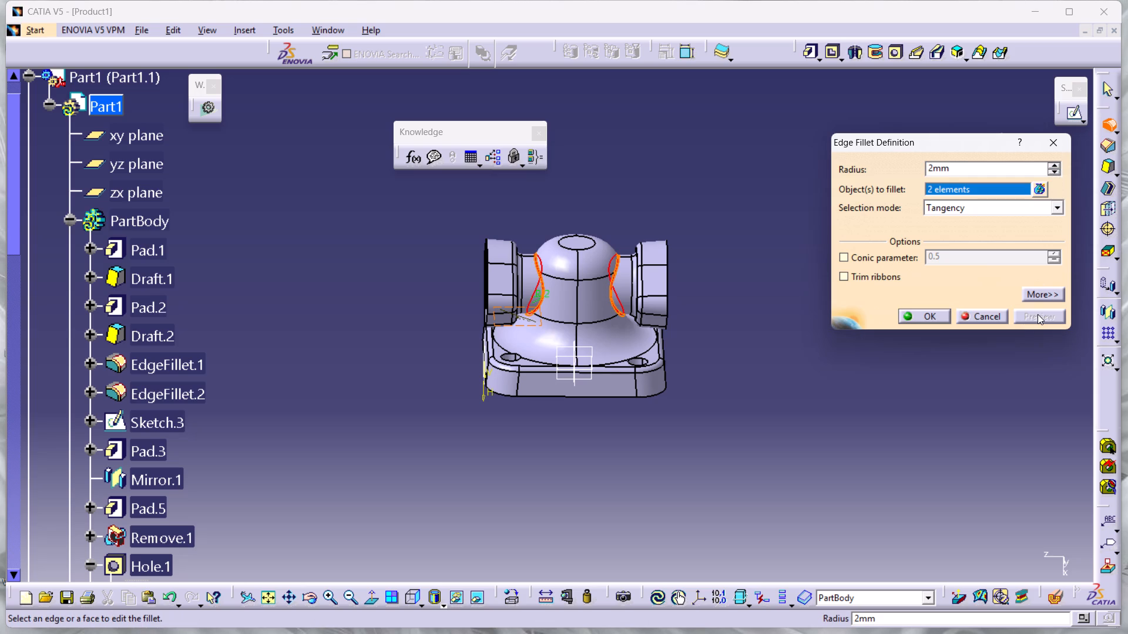
pyautogui.click(1055, 164)
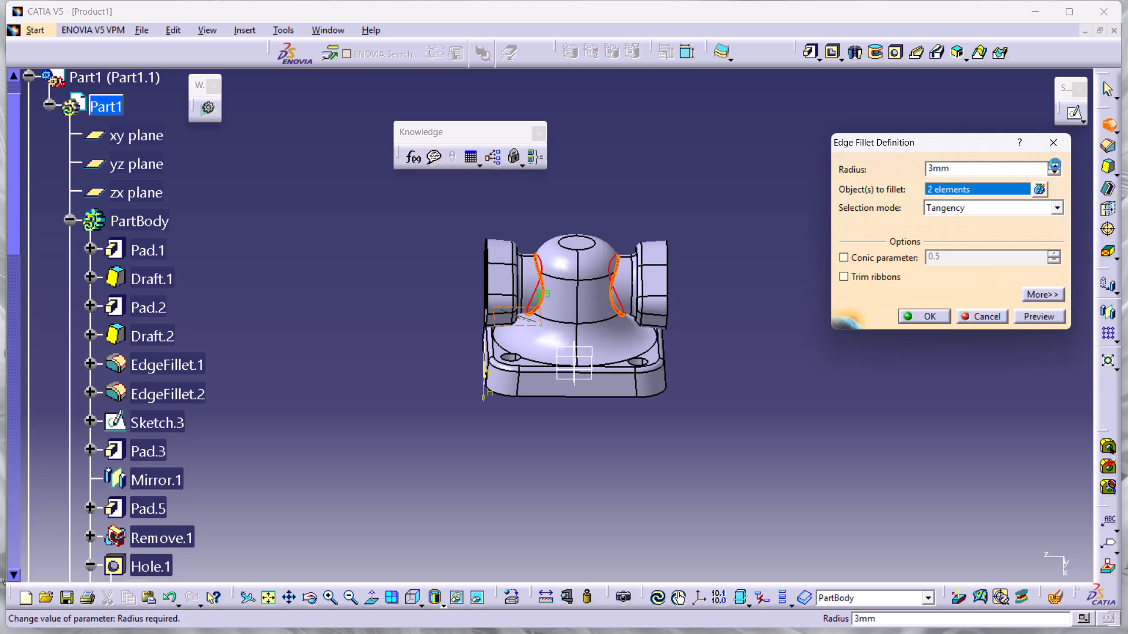
pyautogui.click(1055, 164)
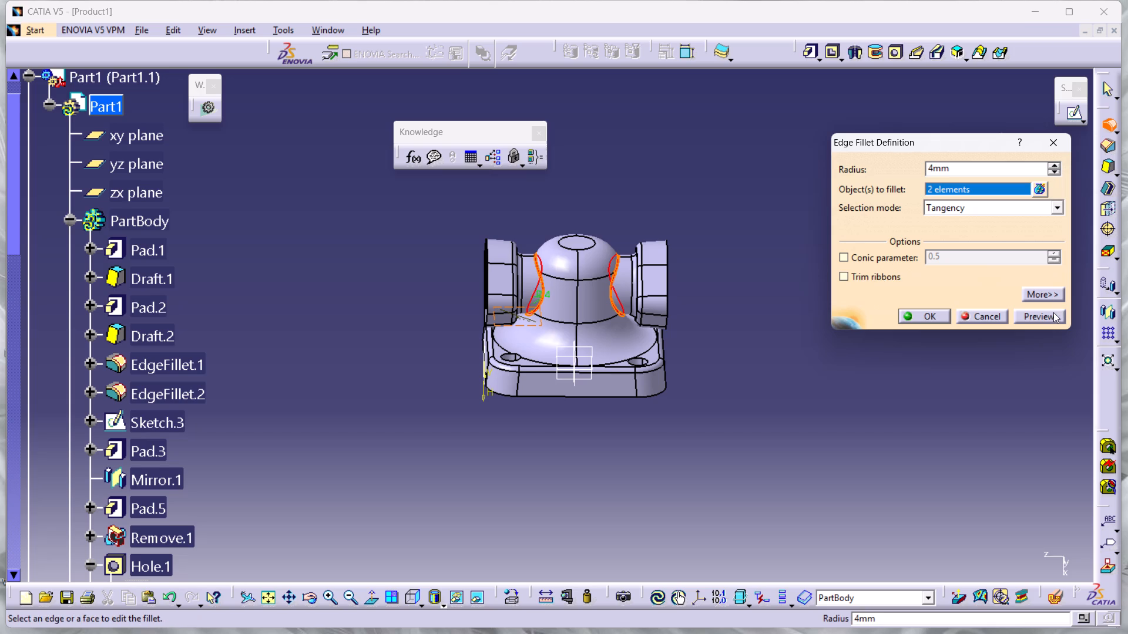
pyautogui.click(1053, 312)
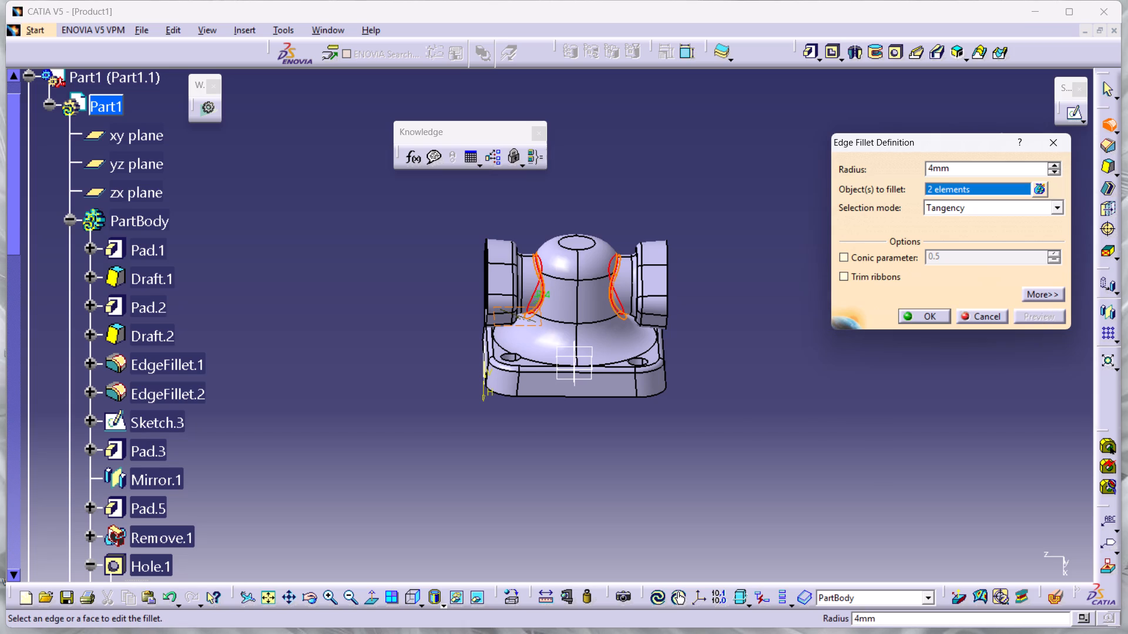
pyautogui.click(1057, 171)
pyautogui.click(1049, 319)
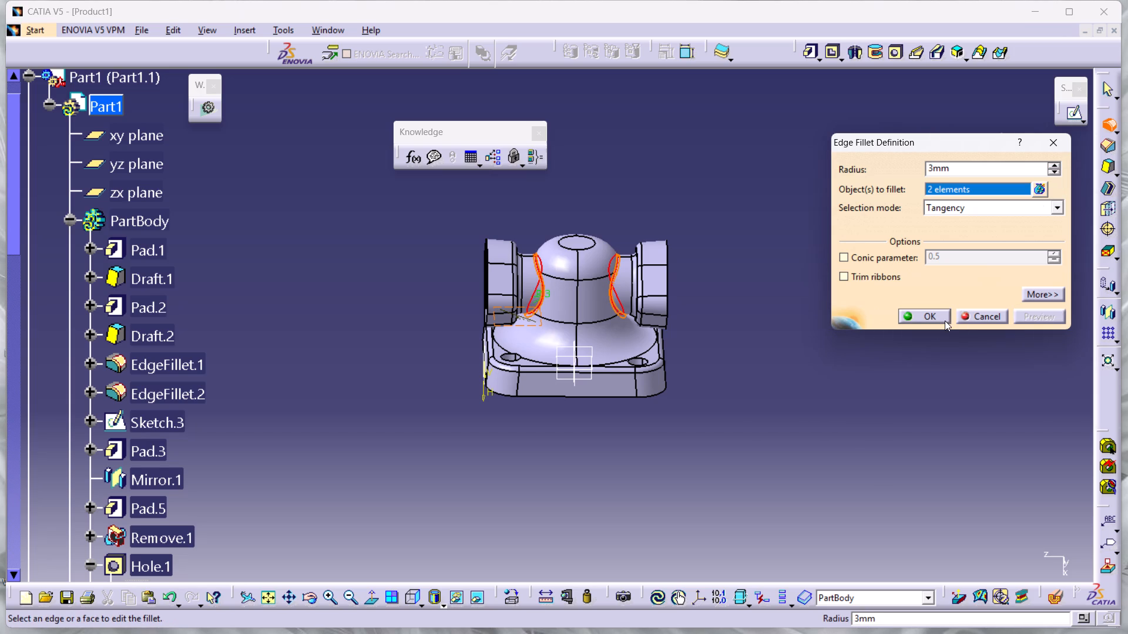
pyautogui.click(945, 321)
pyautogui.click(925, 389)
pyautogui.click(866, 480)
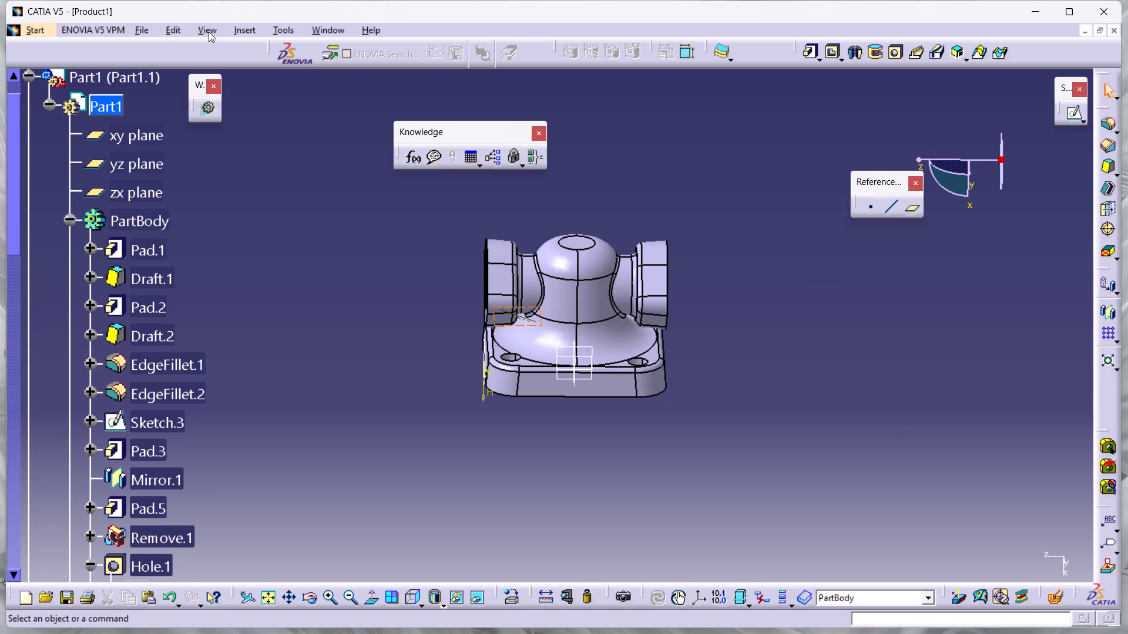
# Save the part under the name Part38 as a CATPart in the part design folder, overwriting the existing file and updating its links.
pyautogui.click(151, 30)
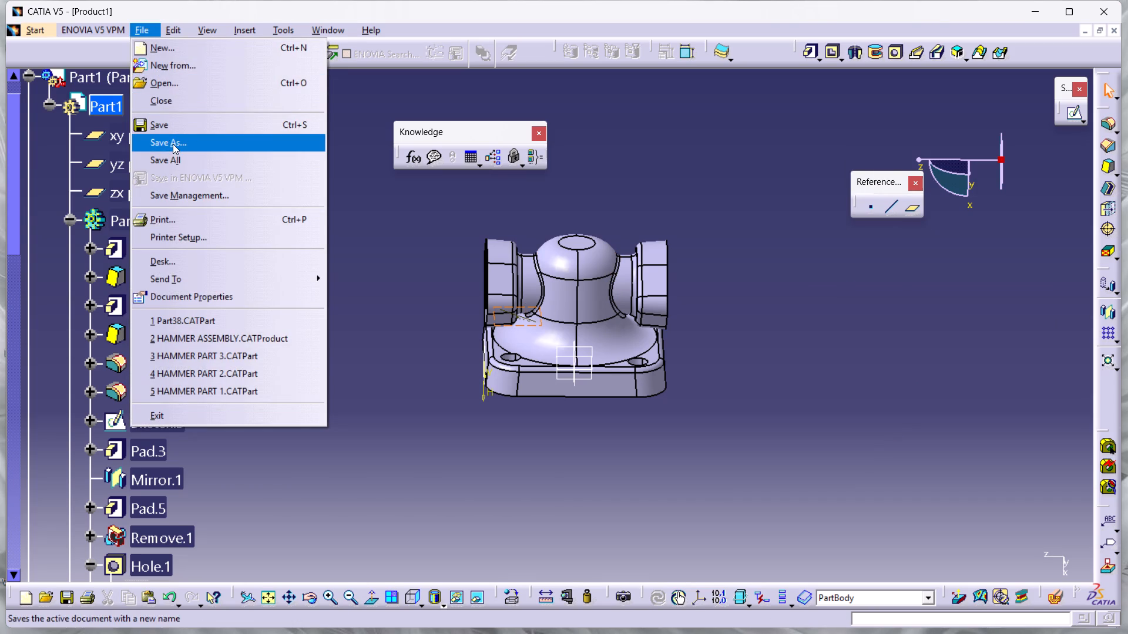
pyautogui.click(173, 144)
pyautogui.click(741, 413)
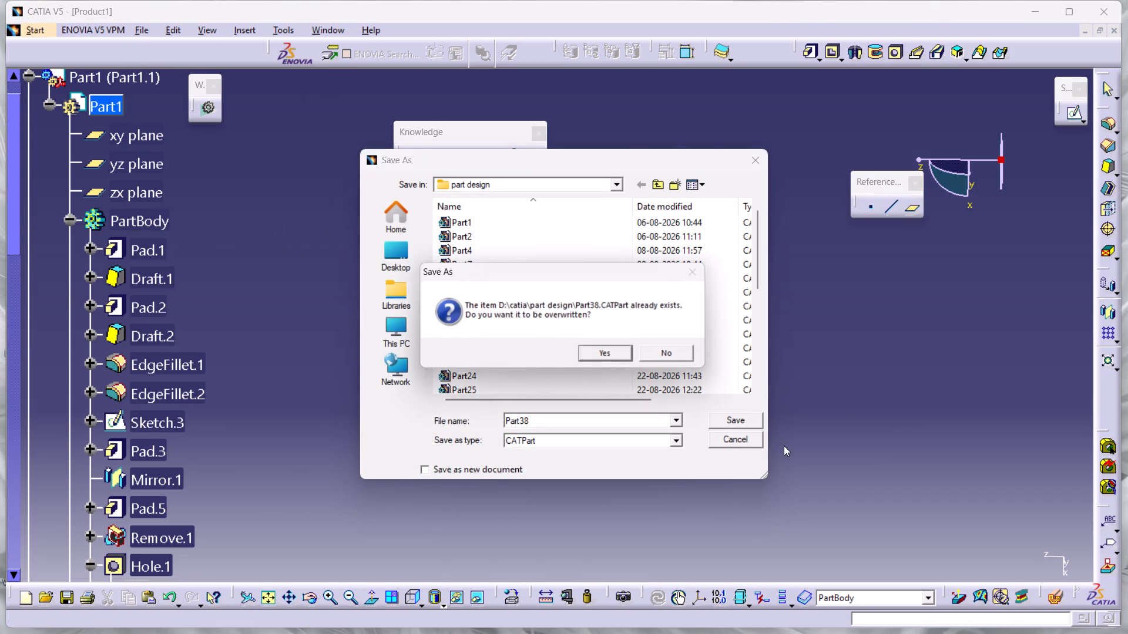
pyautogui.click(596, 353)
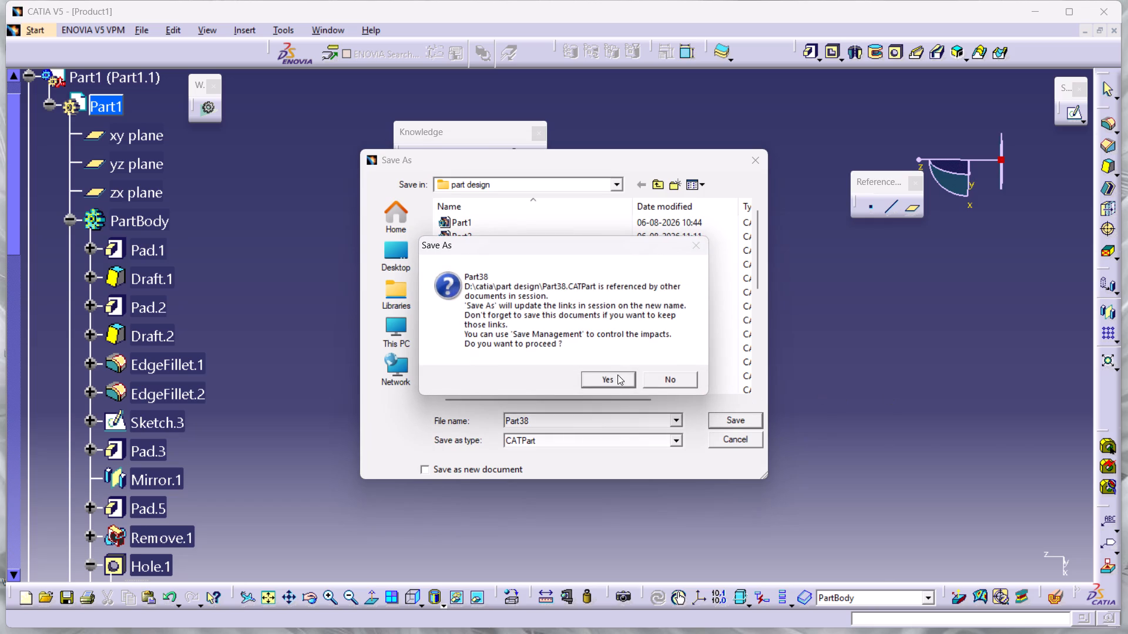
pyautogui.click(616, 376)
pyautogui.click(960, 434)
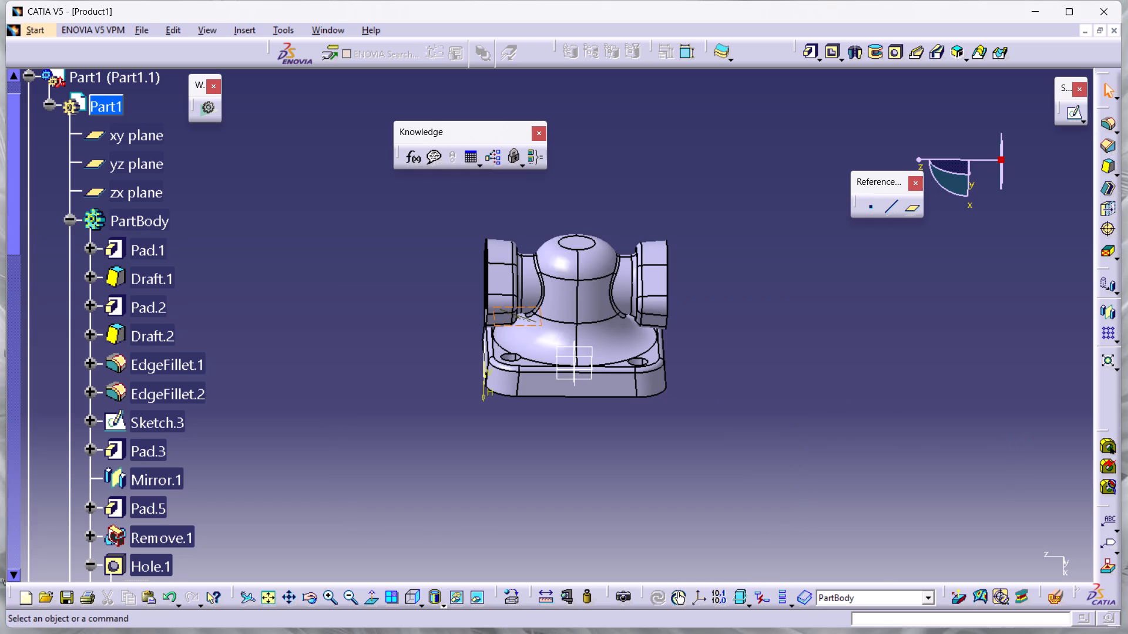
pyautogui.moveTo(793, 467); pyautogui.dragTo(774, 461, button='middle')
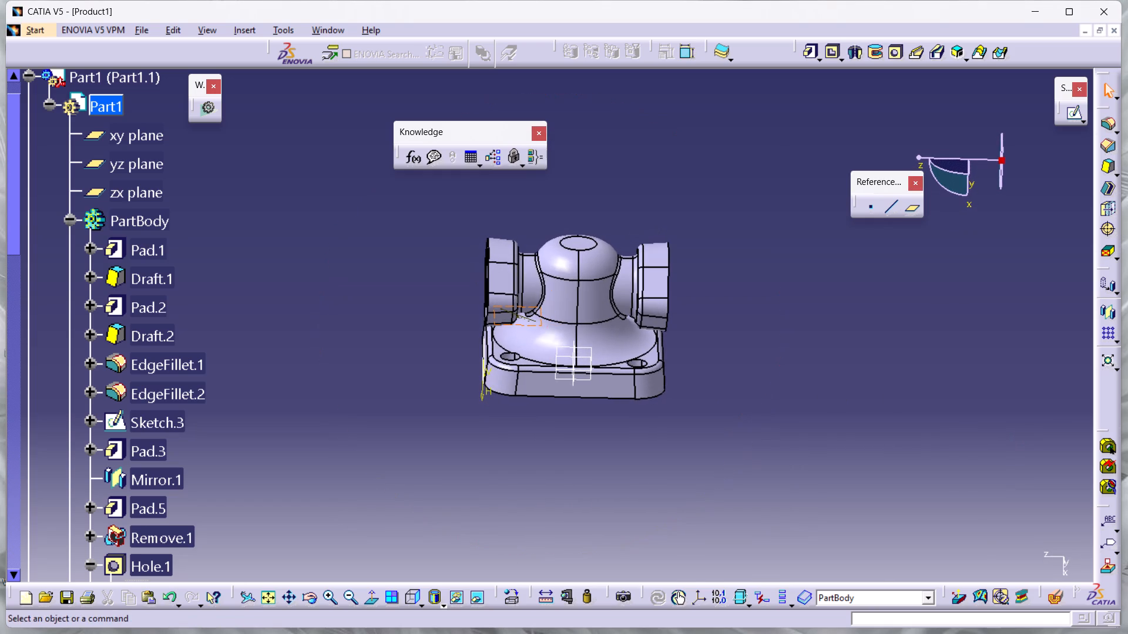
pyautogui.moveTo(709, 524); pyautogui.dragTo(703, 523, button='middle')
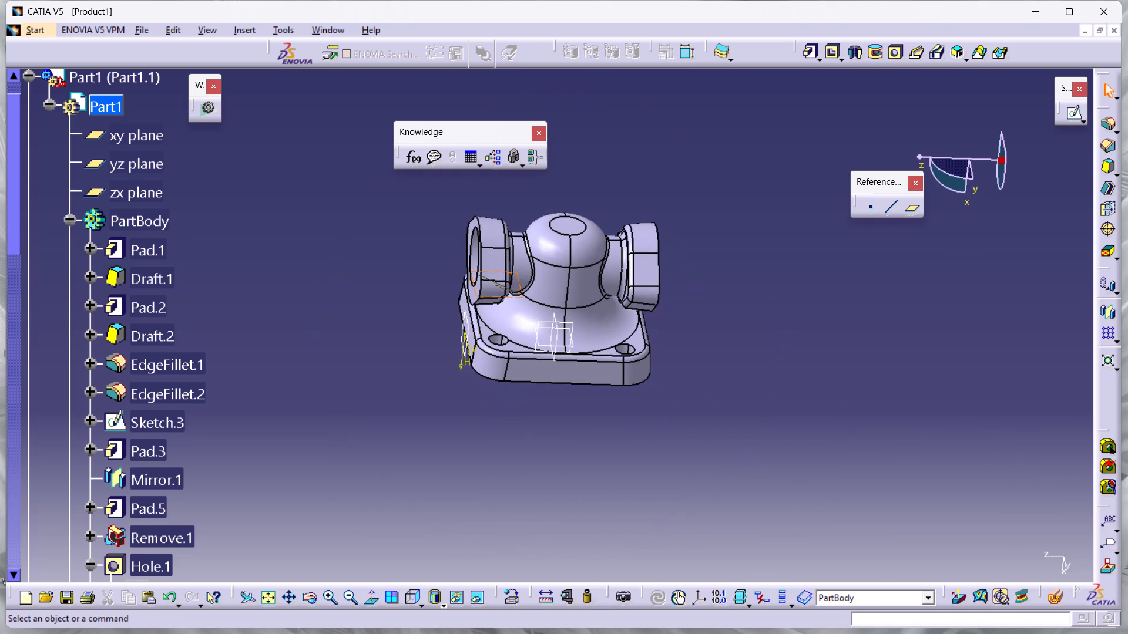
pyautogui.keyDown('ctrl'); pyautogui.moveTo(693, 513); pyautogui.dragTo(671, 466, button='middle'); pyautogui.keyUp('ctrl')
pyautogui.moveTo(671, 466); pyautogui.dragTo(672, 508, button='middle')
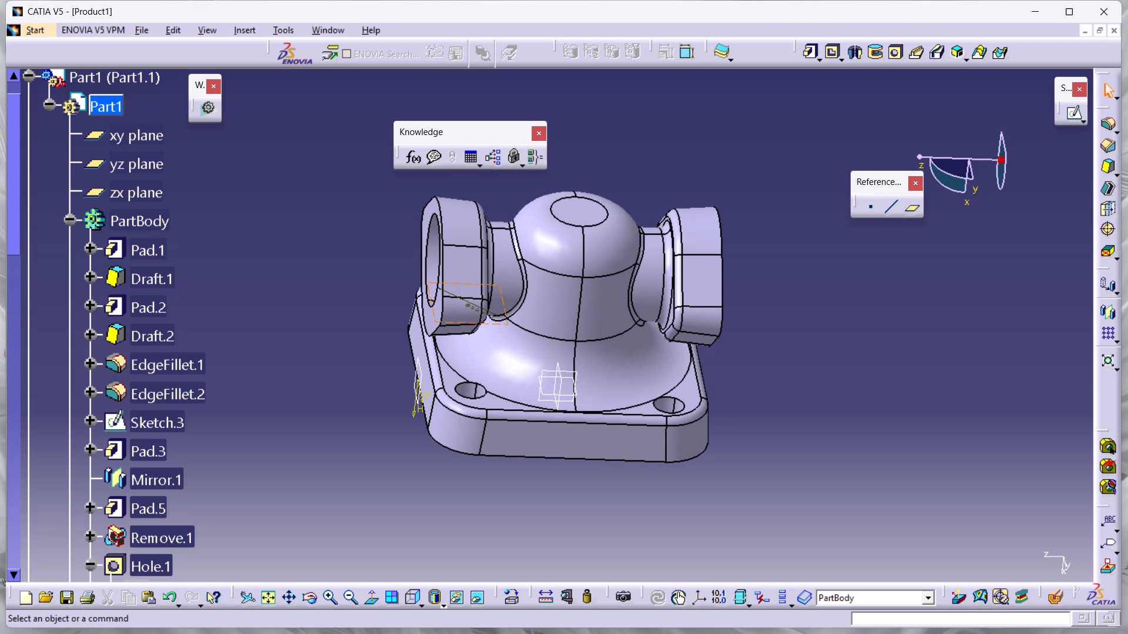